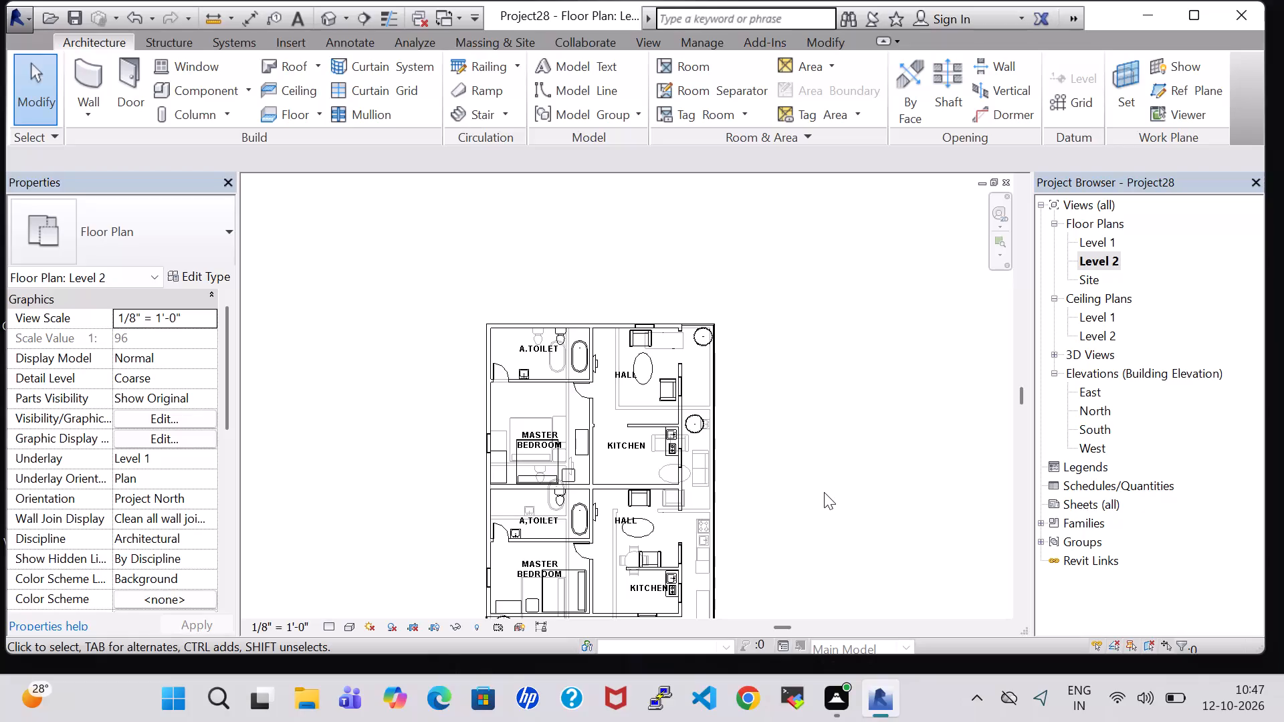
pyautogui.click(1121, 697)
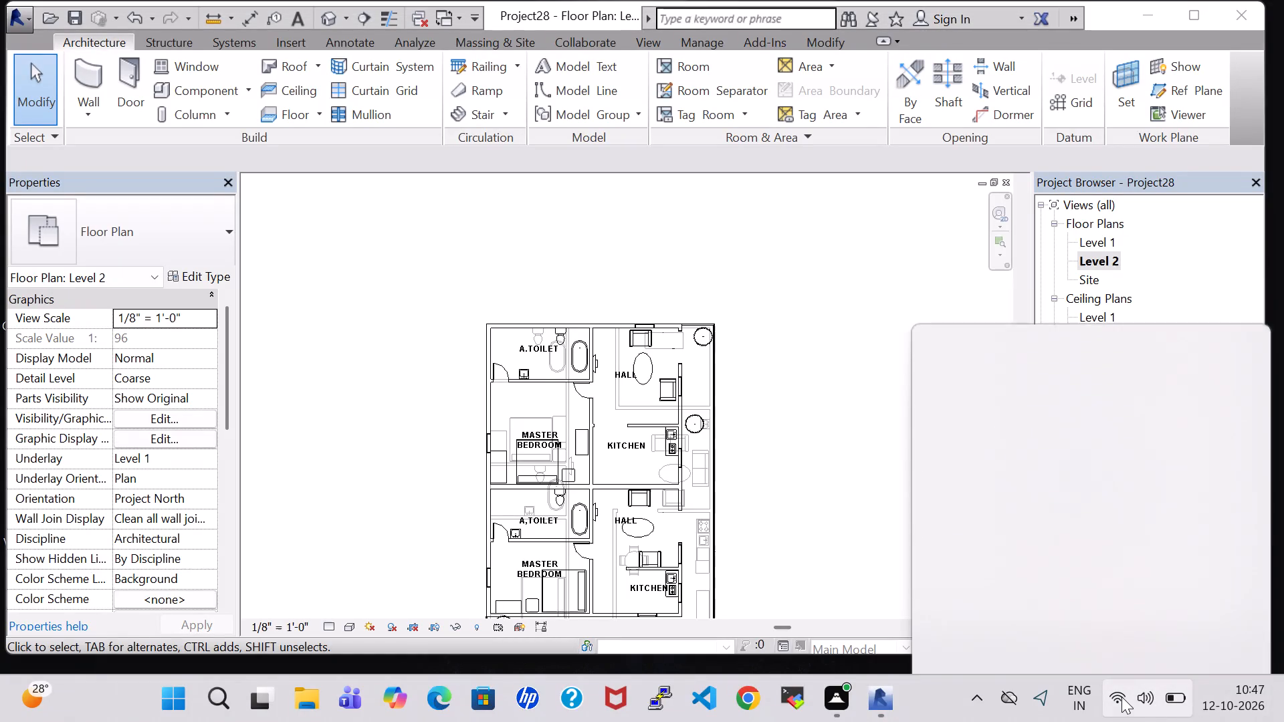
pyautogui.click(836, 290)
# Review the Level 1 and Level 2 floor plans and compare them with the building's 3D view.
pyautogui.scroll(-1, 839, 308)
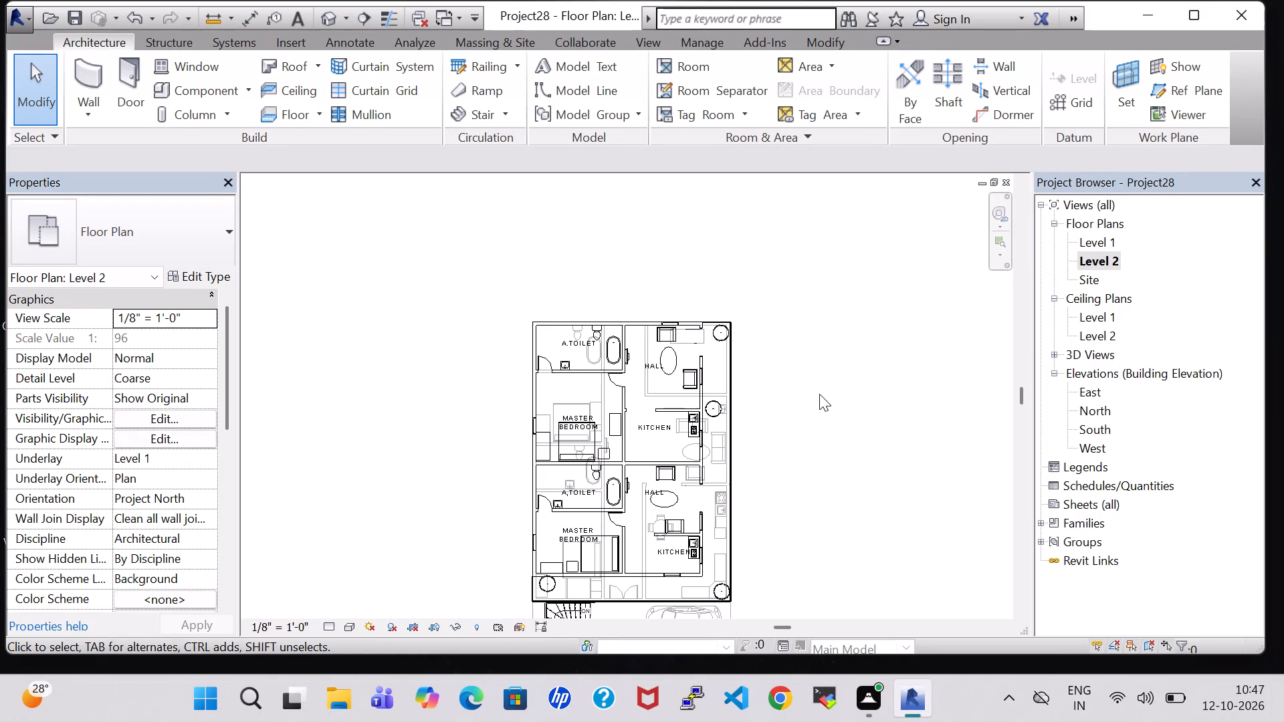
pyautogui.moveTo(819, 394); pyautogui.dragTo(828, 315, button='middle')
pyautogui.scroll(4, 835, 303)
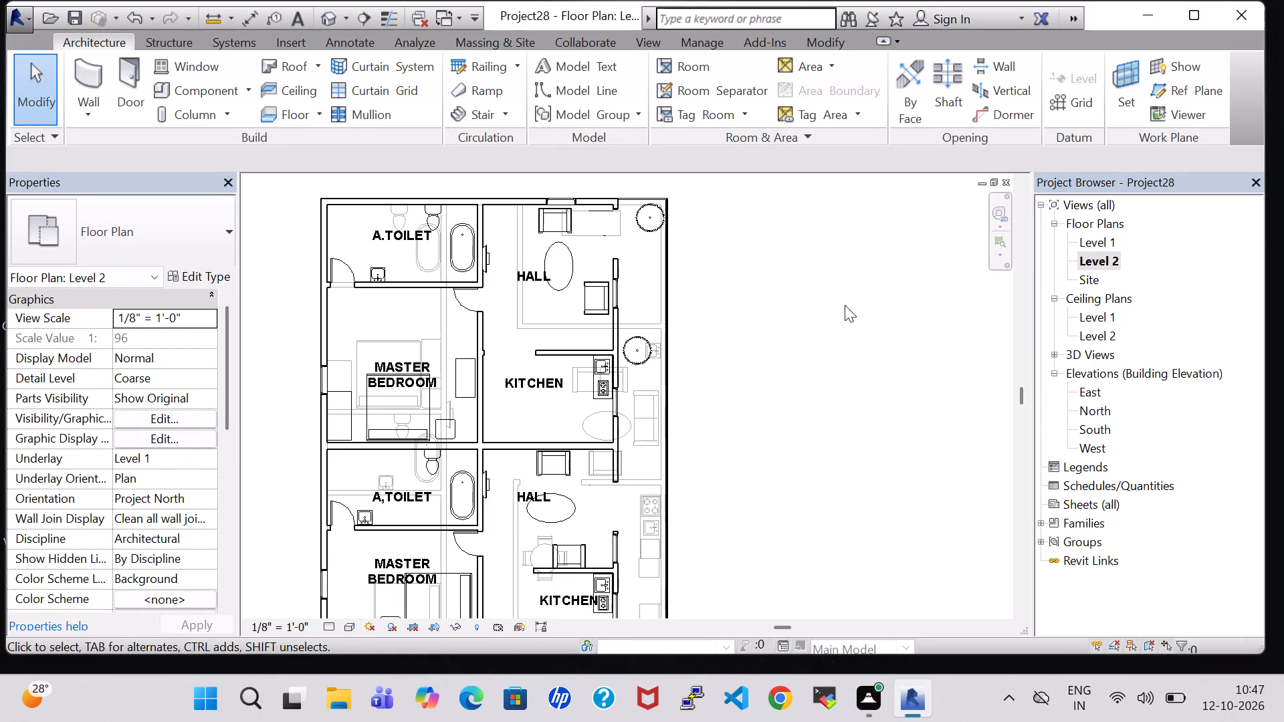
pyautogui.scroll(1, 845, 305)
pyautogui.moveTo(845, 305); pyautogui.dragTo(901, 324, button='middle')
pyautogui.scroll(1, 845, 305)
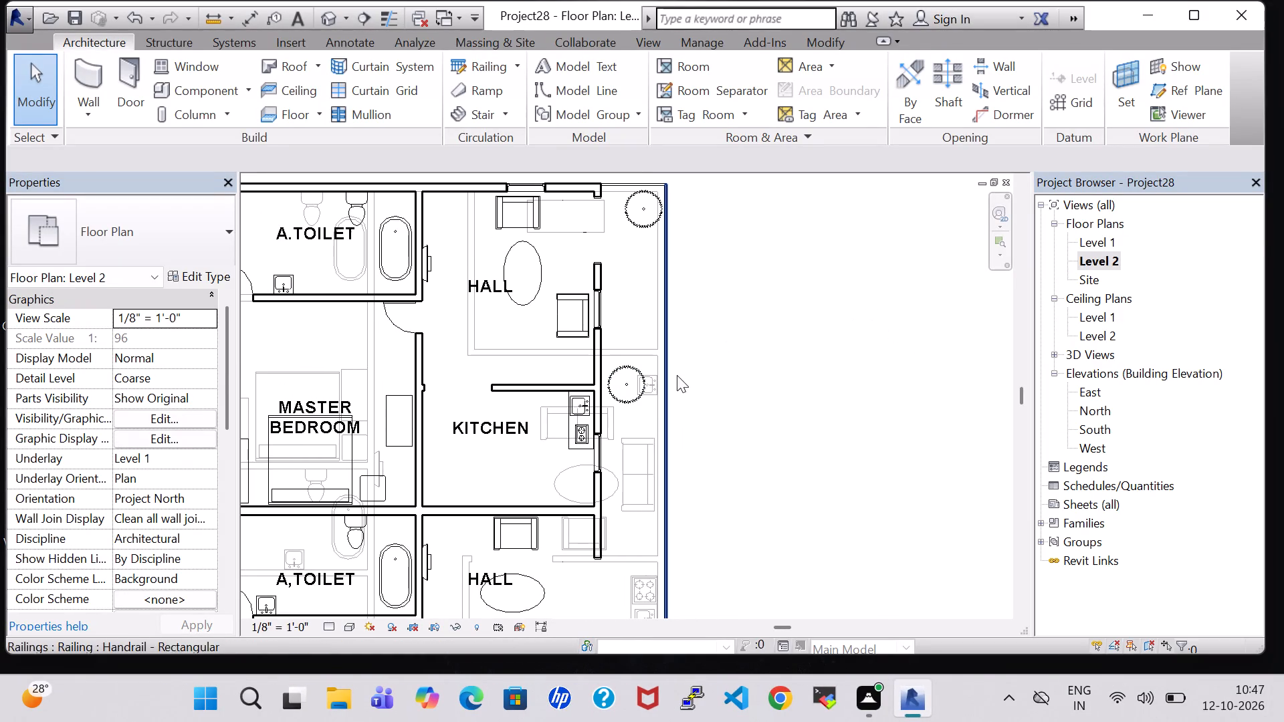
pyautogui.doubleClick(1113, 257)
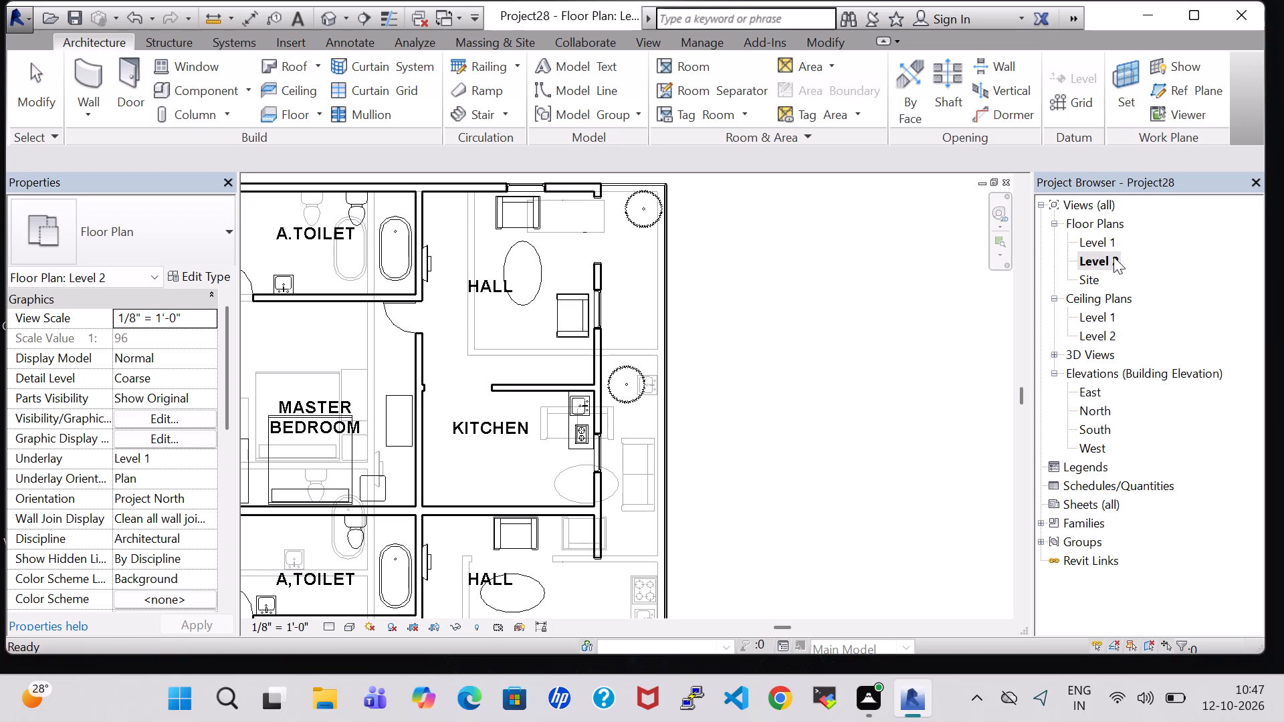
pyautogui.click(332, 24)
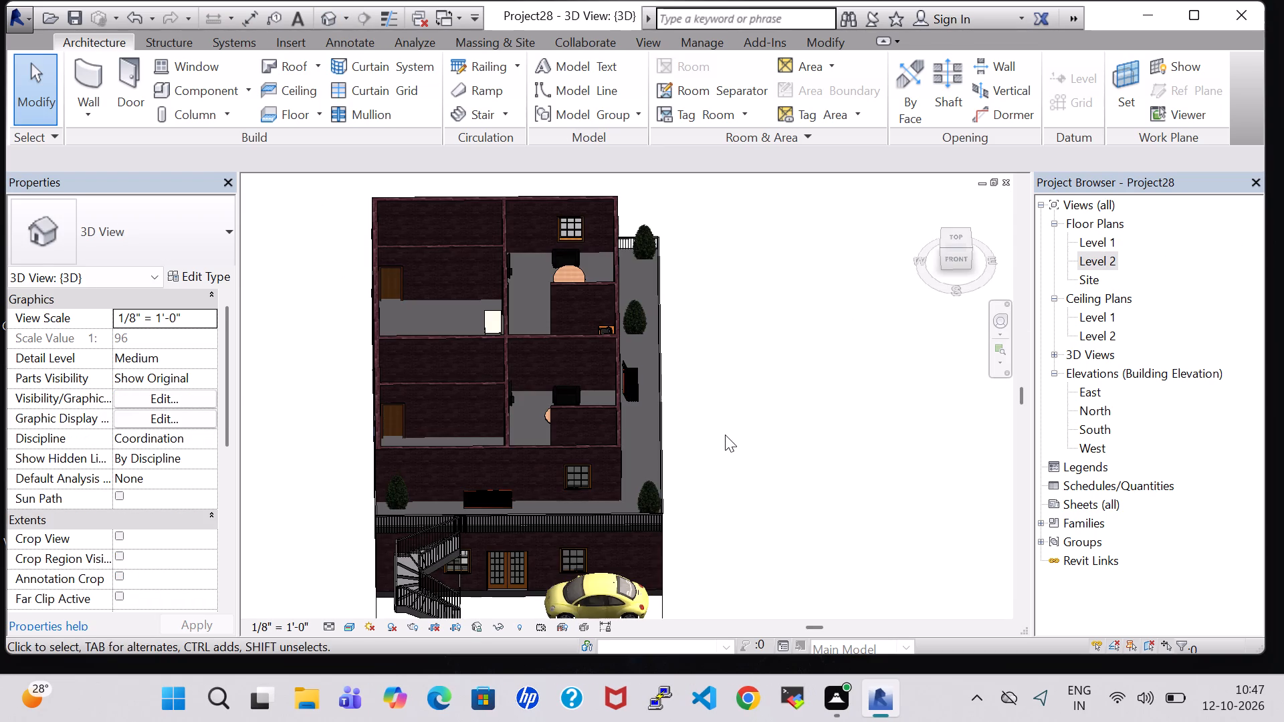
pyautogui.scroll(-2, 725, 435)
pyautogui.middleClick(725, 435)
pyautogui.scroll(1, 725, 435)
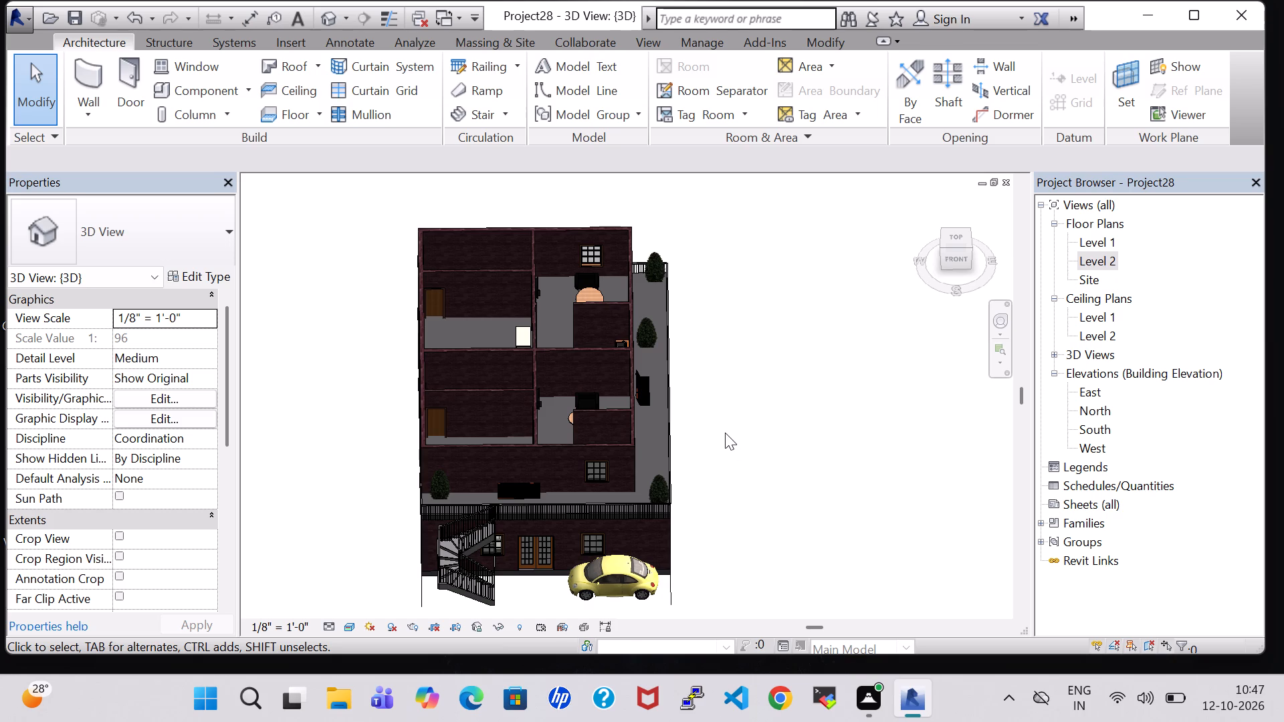
pyautogui.doubleClick(1107, 259)
pyautogui.scroll(-1, 855, 365)
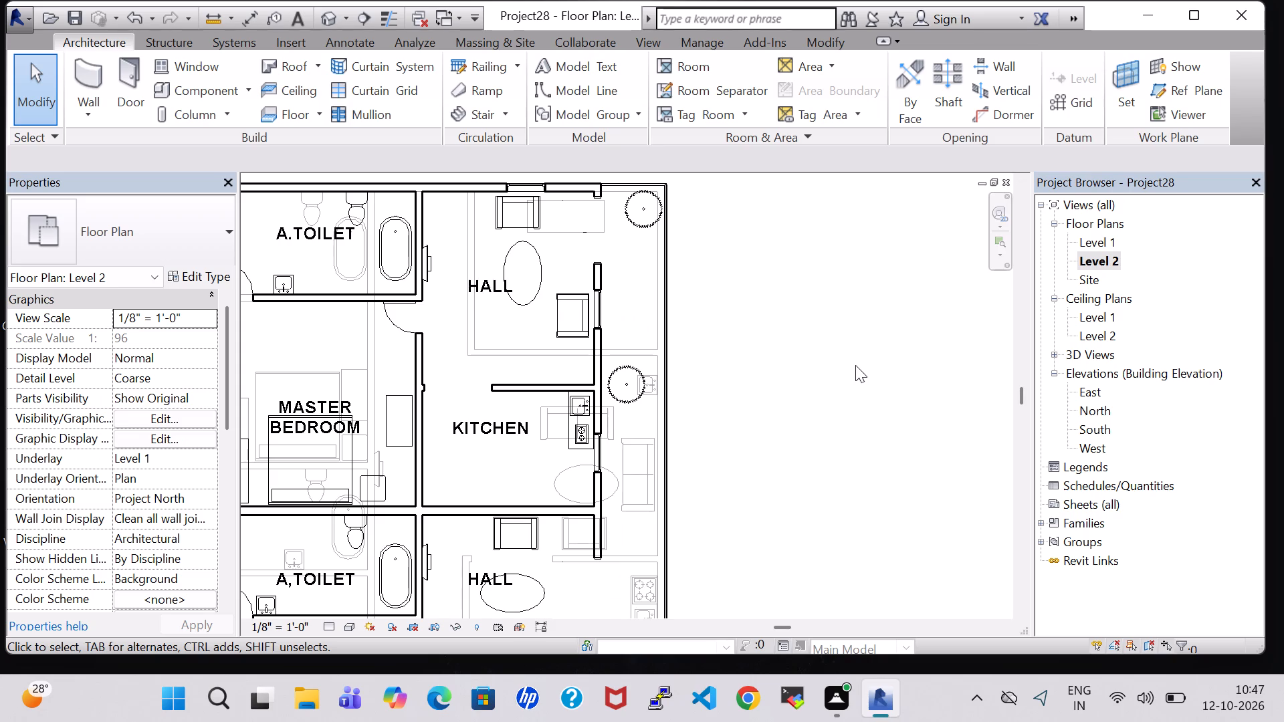
pyautogui.scroll(-1, 855, 365)
pyautogui.doubleClick(1105, 243)
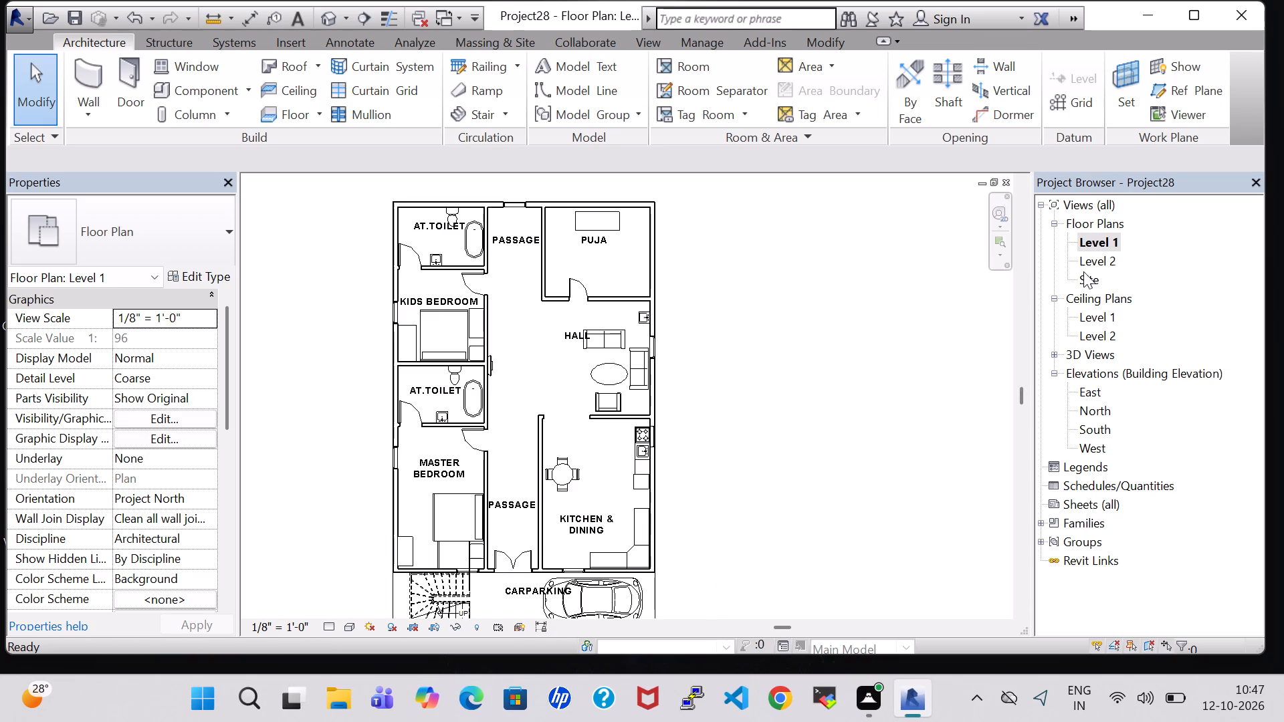
pyautogui.doubleClick(1087, 263)
pyautogui.scroll(-2, 753, 386)
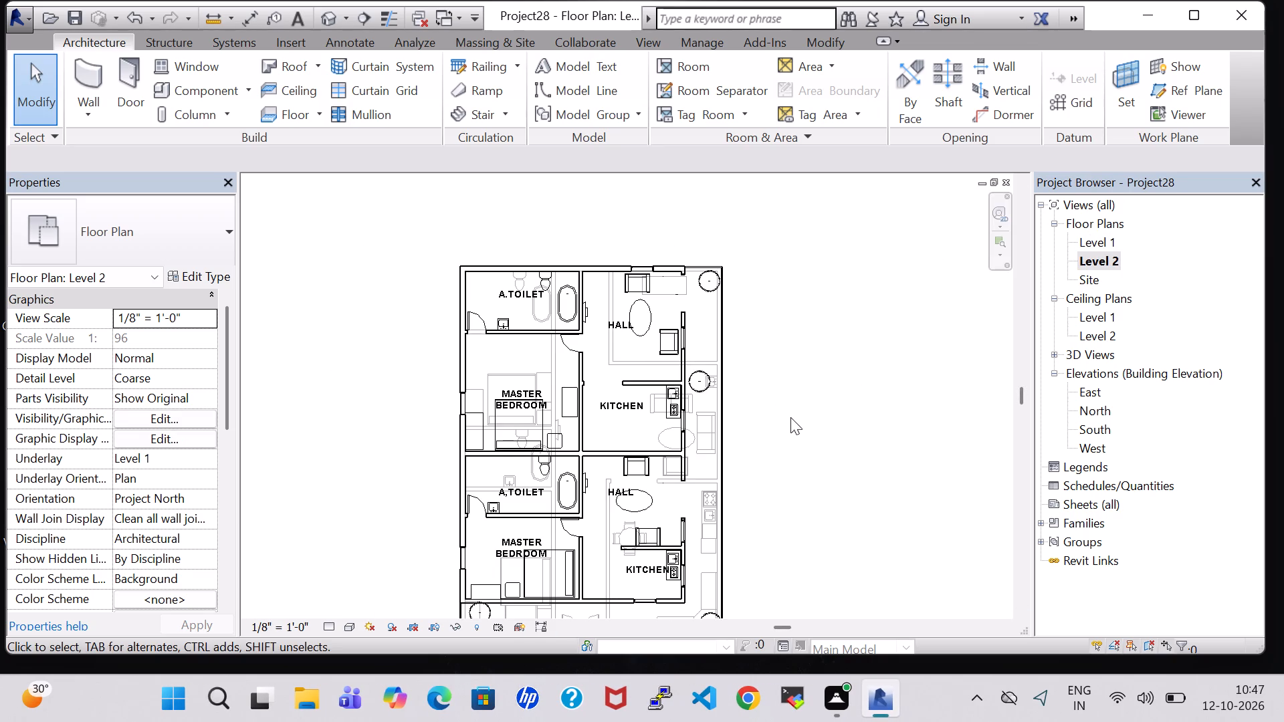
pyautogui.moveTo(790, 417); pyautogui.dragTo(790, 398, button='middle')
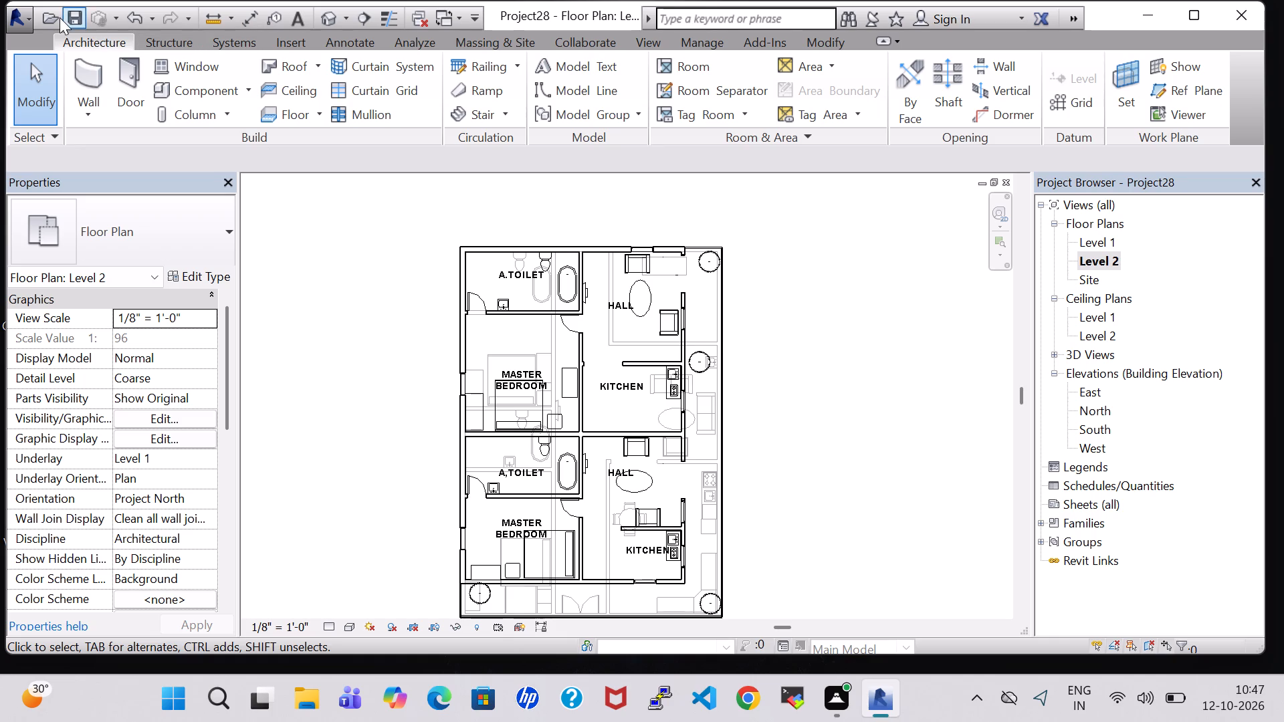
# Save the project.
pyautogui.click(79, 22)
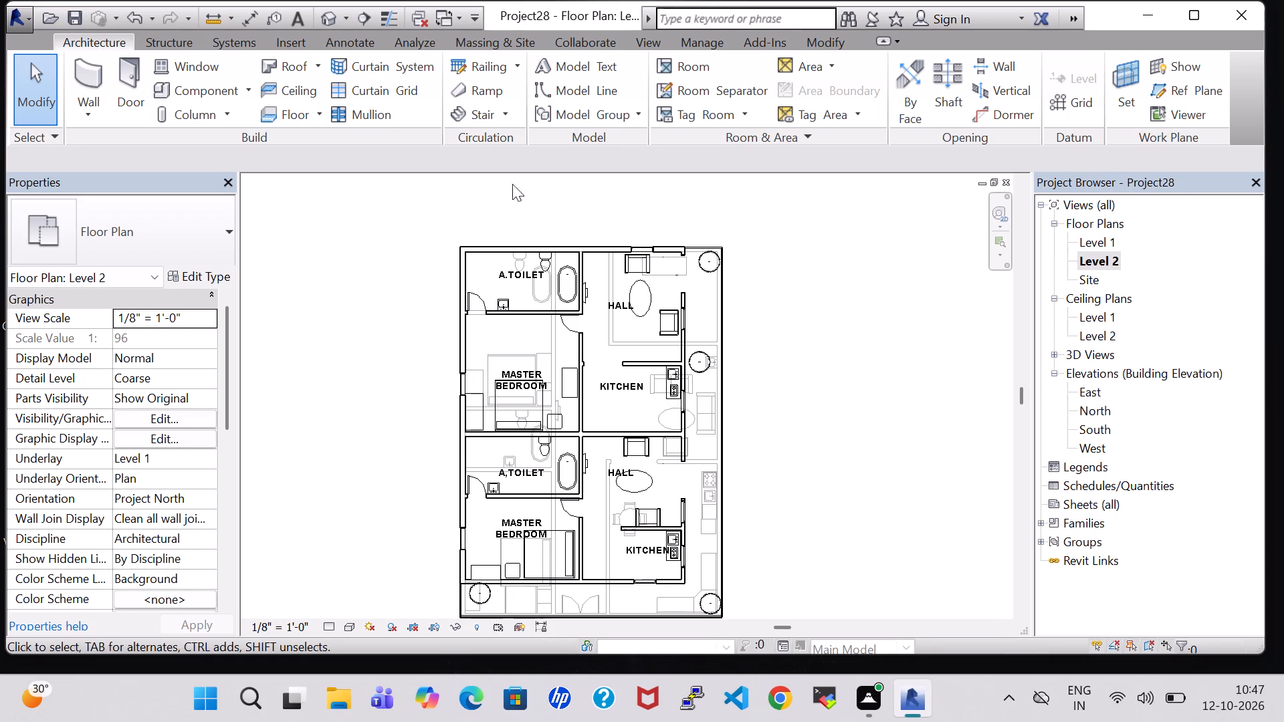
# Examine the upper floor's open rooms, balcony, railings and furnishings in the 3D view from several directions.
pyautogui.click(331, 14)
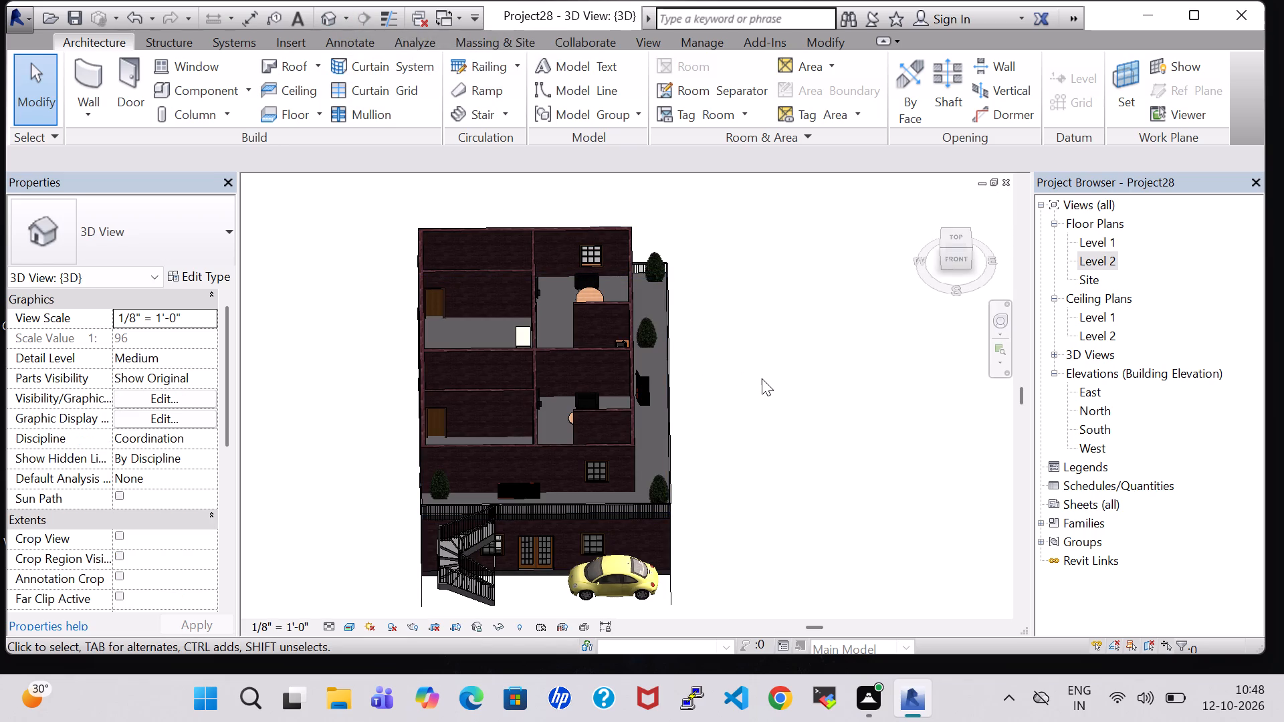
pyautogui.keyDown('shift'); pyautogui.moveTo(762, 378); pyautogui.dragTo(713, 303, button='middle'); pyautogui.keyUp('shift')
pyautogui.keyDown('shift'); pyautogui.scroll(1, 762, 378); pyautogui.keyUp('shift')
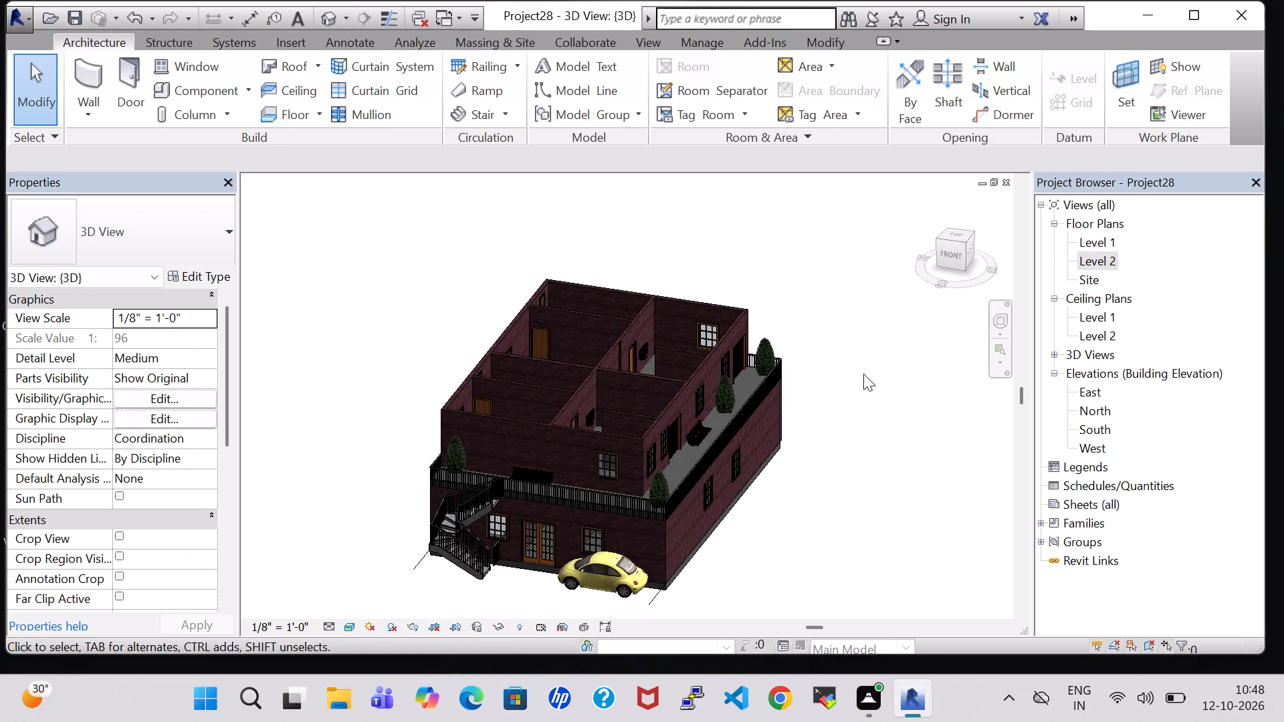
pyautogui.scroll(-1, 861, 374)
pyautogui.scroll(7, 861, 374)
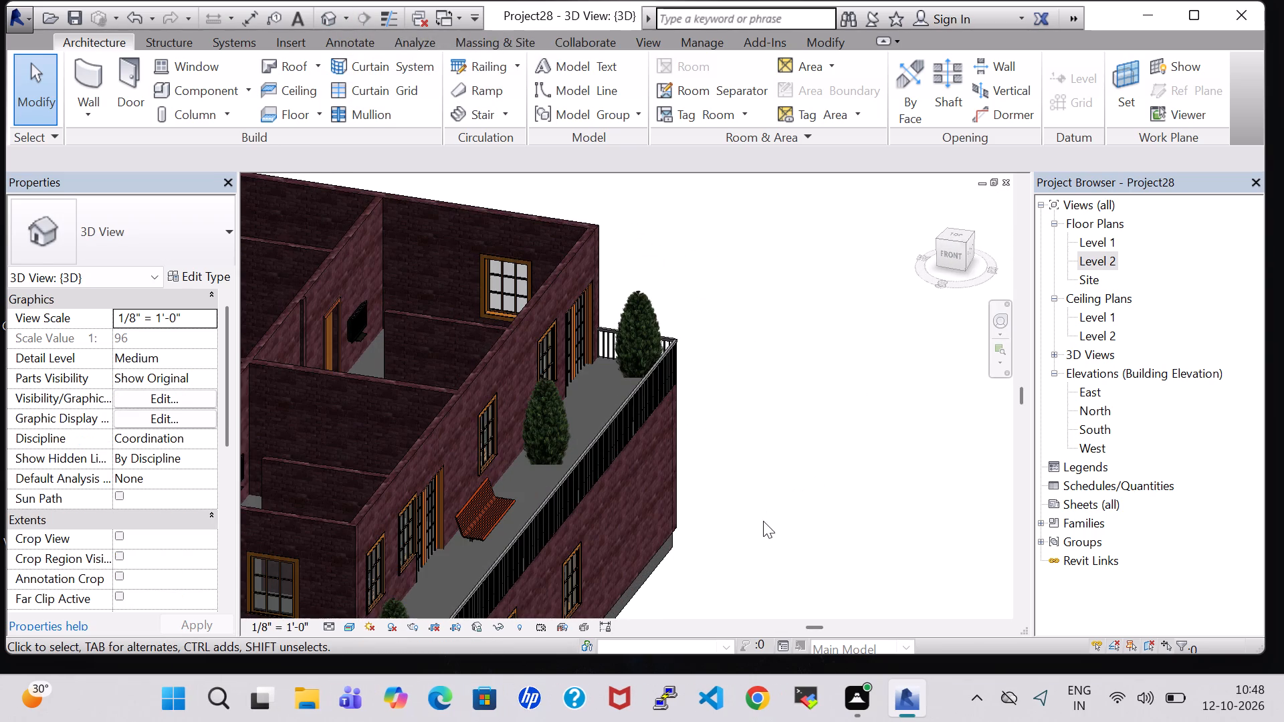
pyautogui.moveTo(763, 521); pyautogui.dragTo(802, 465, button='middle')
pyautogui.moveTo(531, 542); pyautogui.dragTo(679, 388, button='middle')
pyautogui.scroll(1, 531, 542)
pyautogui.scroll(-4, 677, 386)
pyautogui.moveTo(677, 402); pyautogui.dragTo(720, 416, button='middle')
pyautogui.moveTo(595, 258); pyautogui.dragTo(641, 368, button='middle')
pyautogui.keyDown('shift'); pyautogui.scroll(1, 595, 258); pyautogui.keyUp('shift')
pyautogui.keyDown('shift'); pyautogui.moveTo(572, 315); pyautogui.dragTo(646, 365, button='middle'); pyautogui.keyUp('shift')
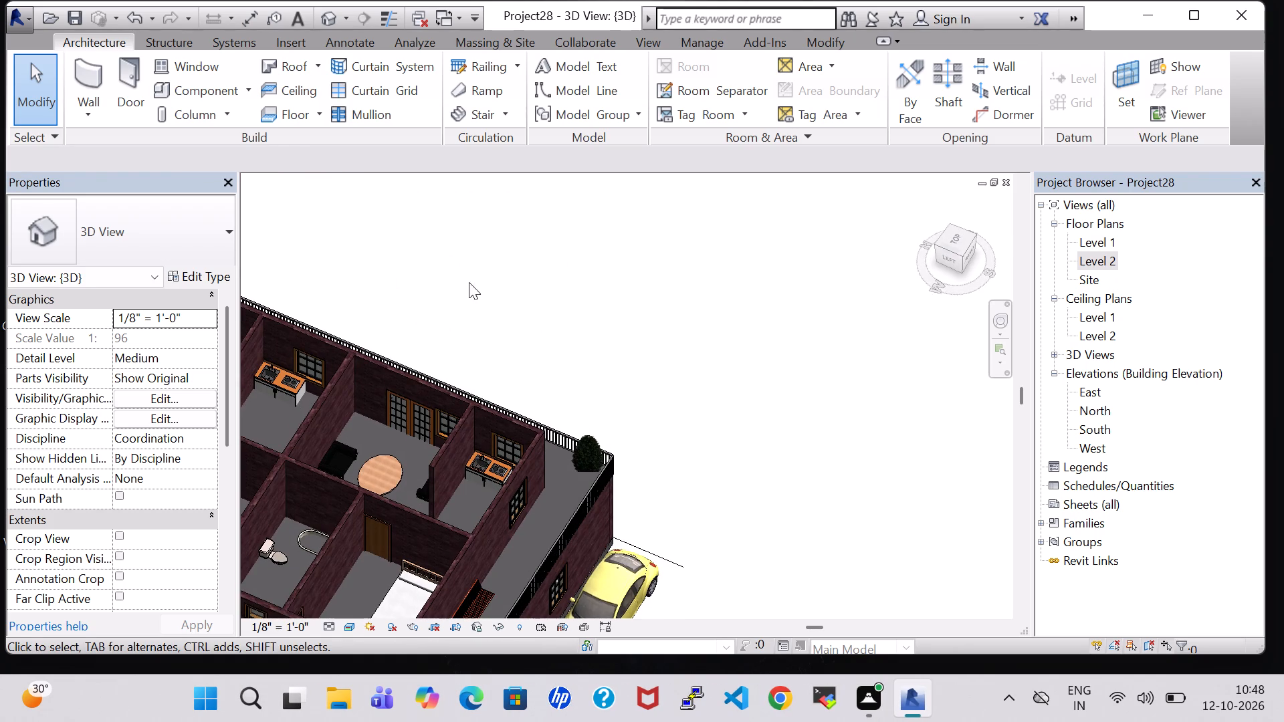
pyautogui.keyDown('shift'); pyautogui.moveTo(444, 266); pyautogui.dragTo(485, 267, button='middle'); pyautogui.keyUp('shift')
pyautogui.keyDown('shift'); pyautogui.scroll(1, 524, 321); pyautogui.keyUp('shift')
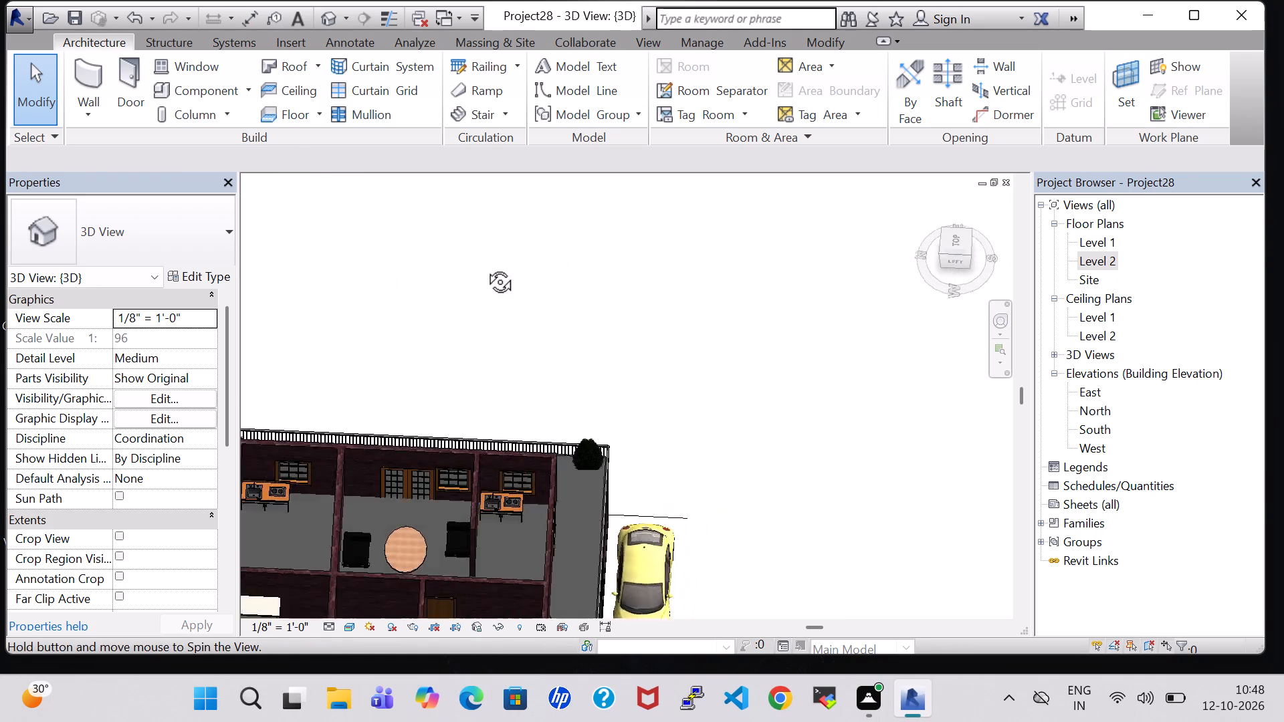
pyautogui.keyDown('shift'); pyautogui.moveTo(485, 267); pyautogui.dragTo(459, 255, button='middle'); pyautogui.keyUp('shift')
pyautogui.keyDown('shift'); pyautogui.moveTo(524, 277); pyautogui.dragTo(416, 279, button='middle'); pyautogui.keyUp('shift')
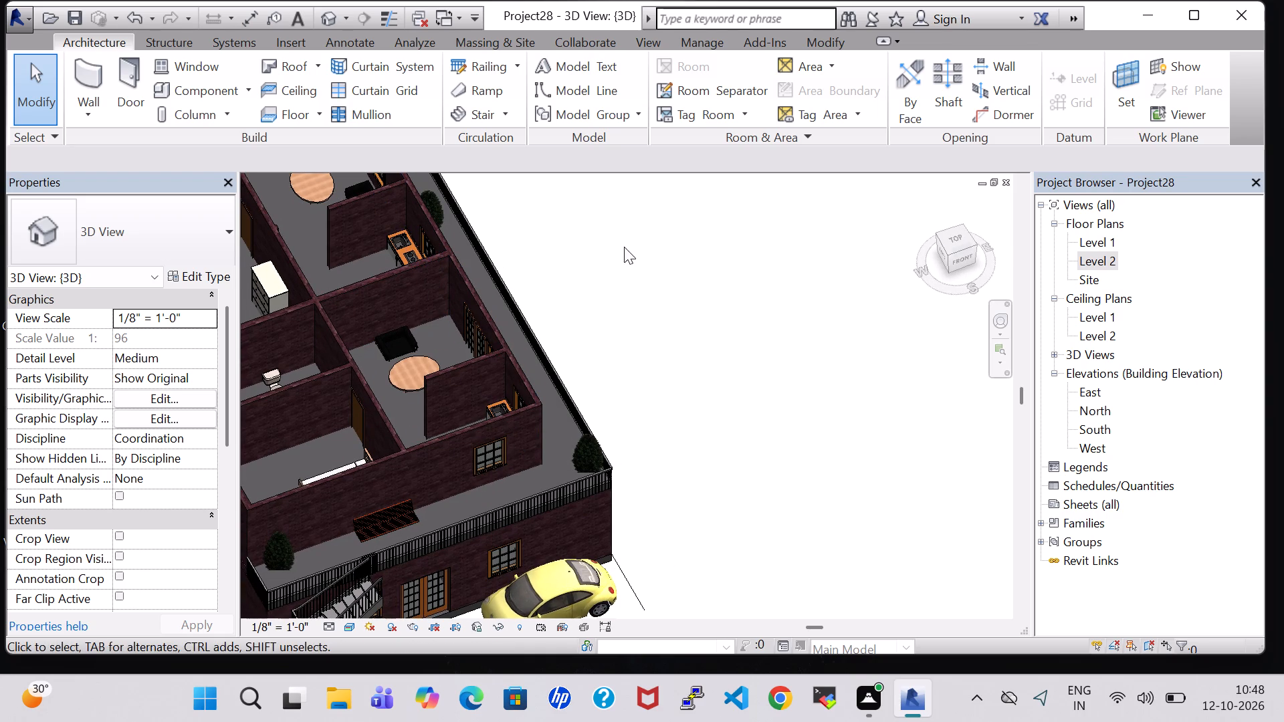
# Sketch a rectangular roof footprint of 29'-11" by 45'-2" over the halls, kitchens, bedrooms and toilets on Level 2.
pyautogui.doubleClick(1095, 265)
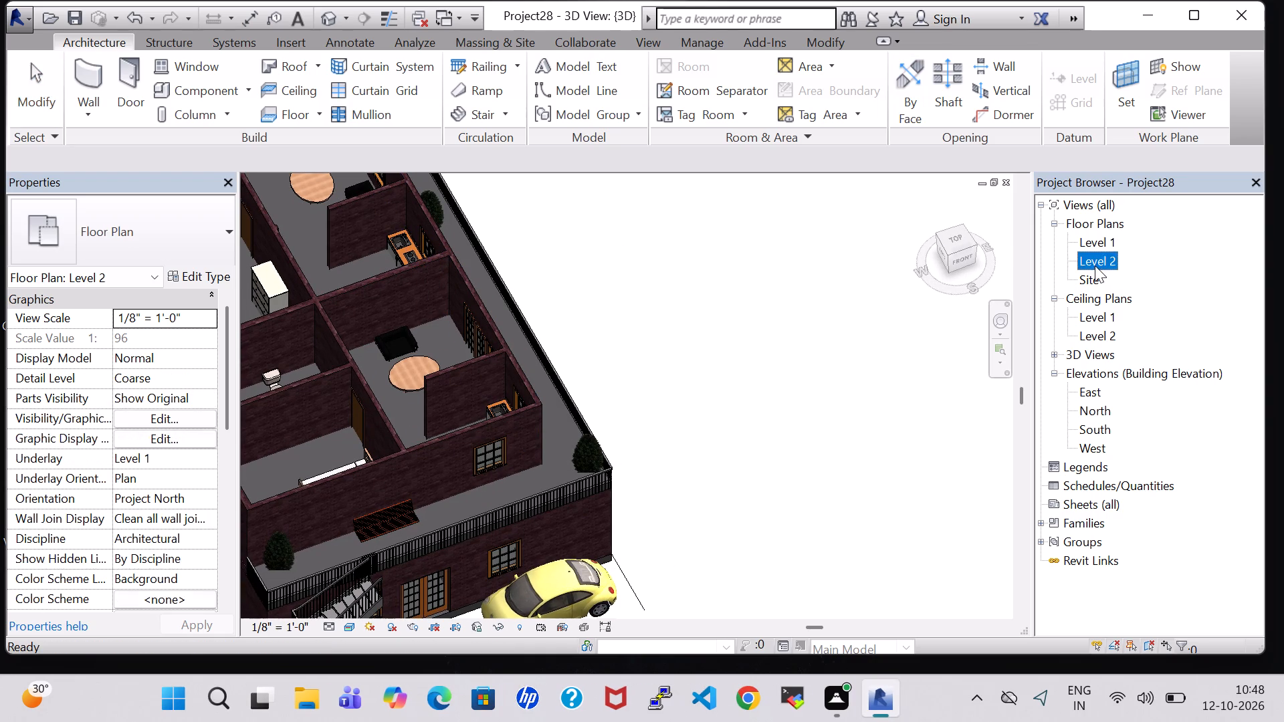
pyautogui.click(295, 74)
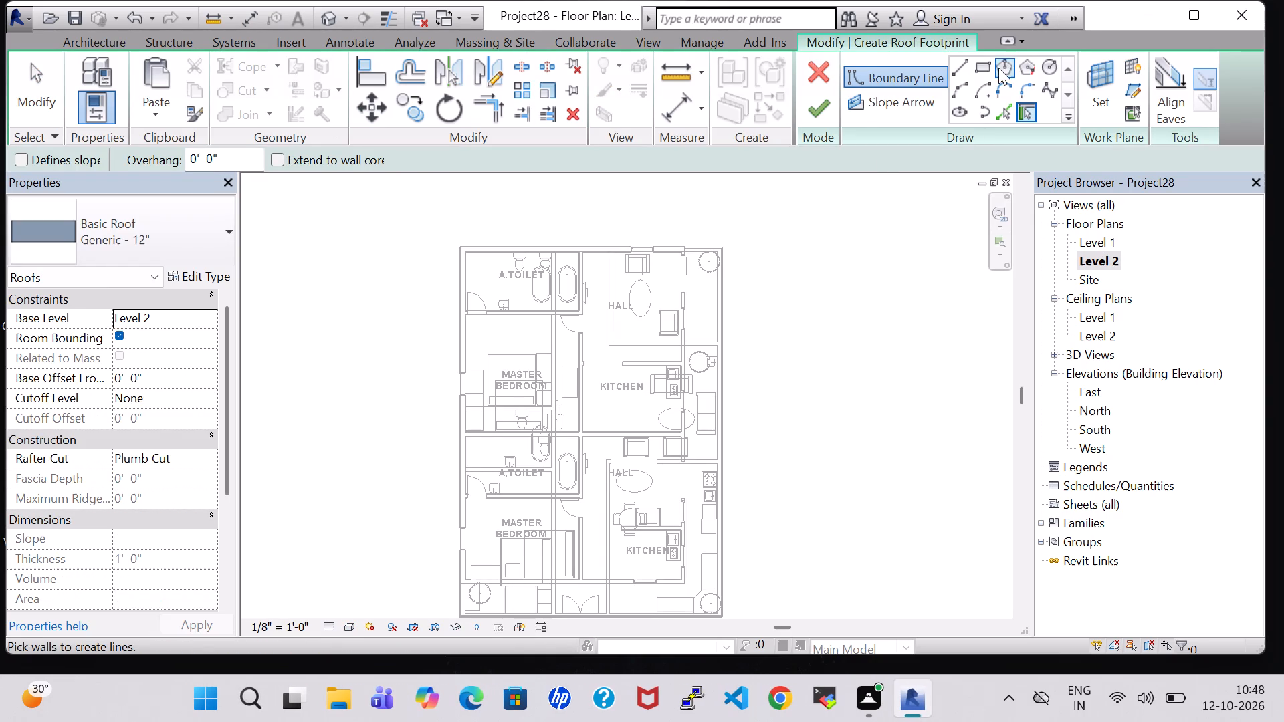
pyautogui.click(977, 66)
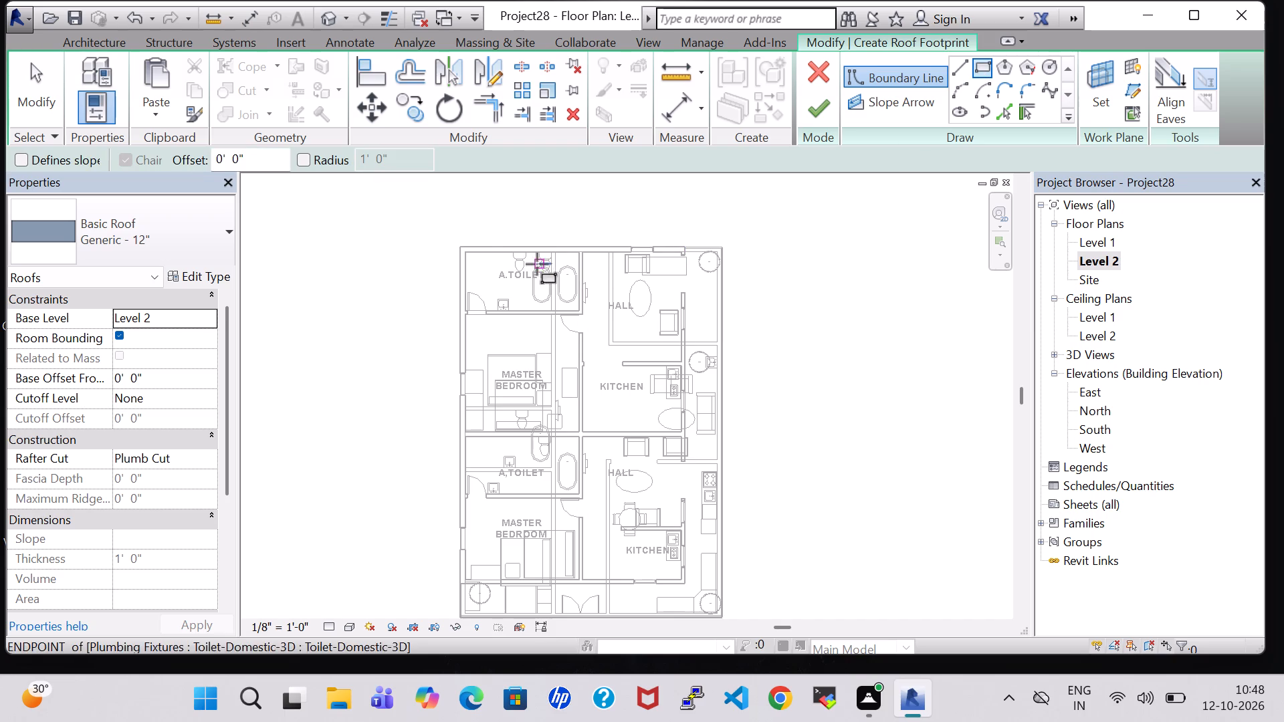
pyautogui.click(465, 255)
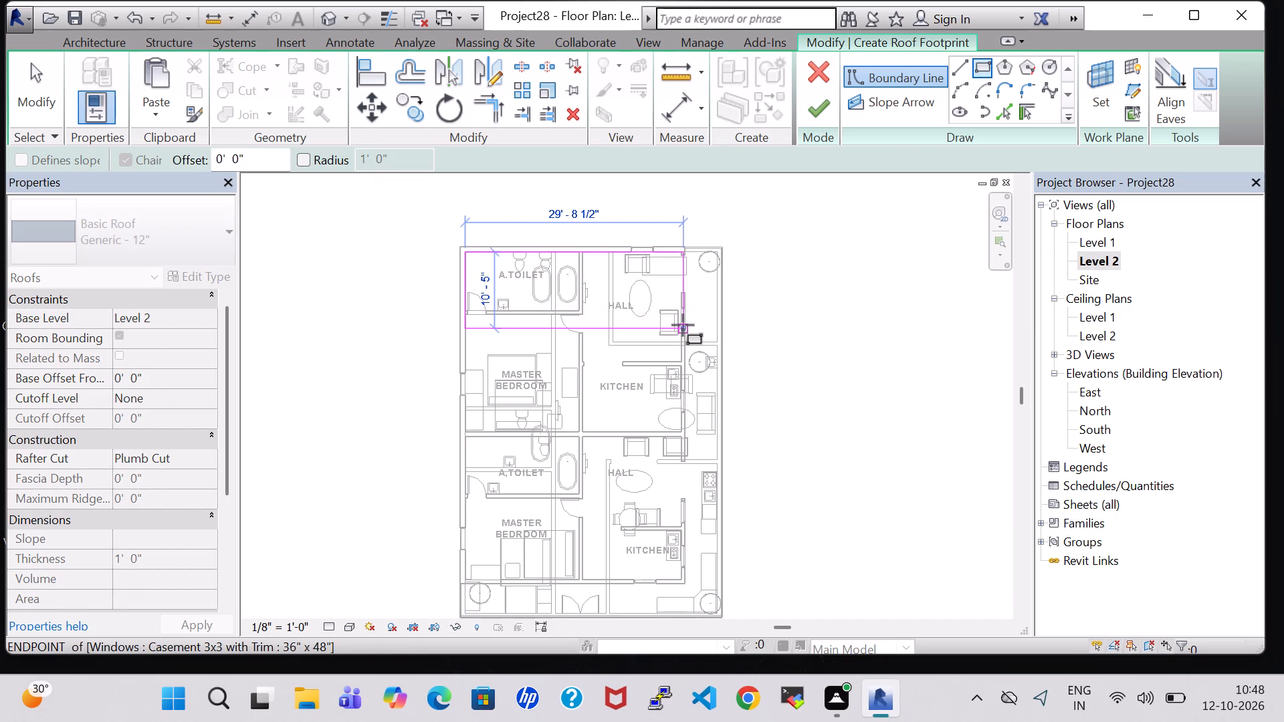
pyautogui.click(685, 582)
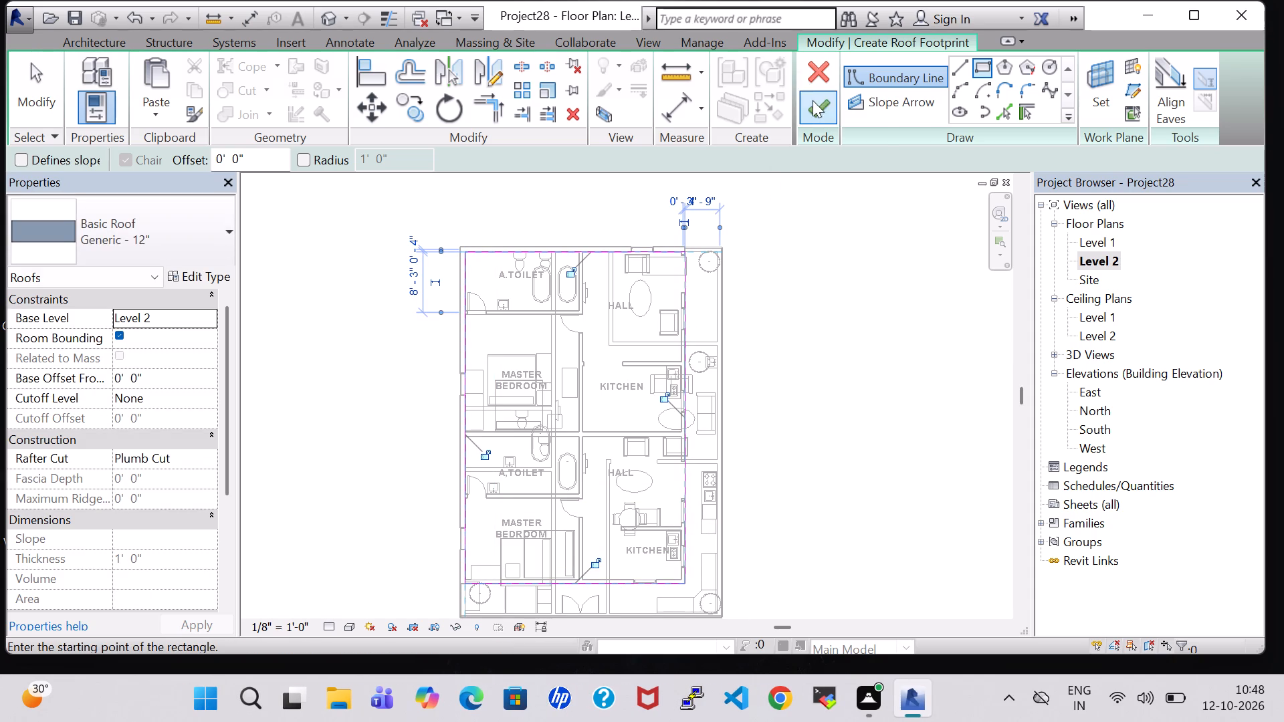
# Finish the Generic - 12" roof, attaching the highlighted walls to it and unjoining the conflicting elements.
pyautogui.click(814, 107)
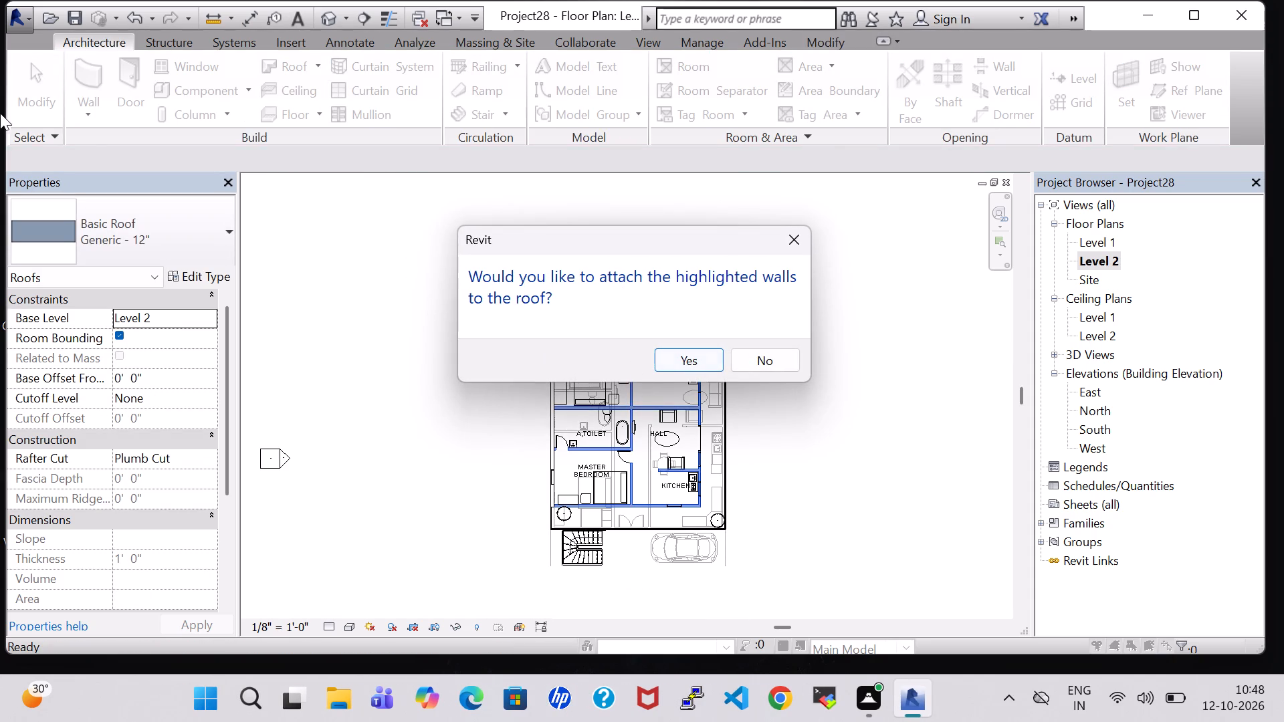
pyautogui.click(683, 352)
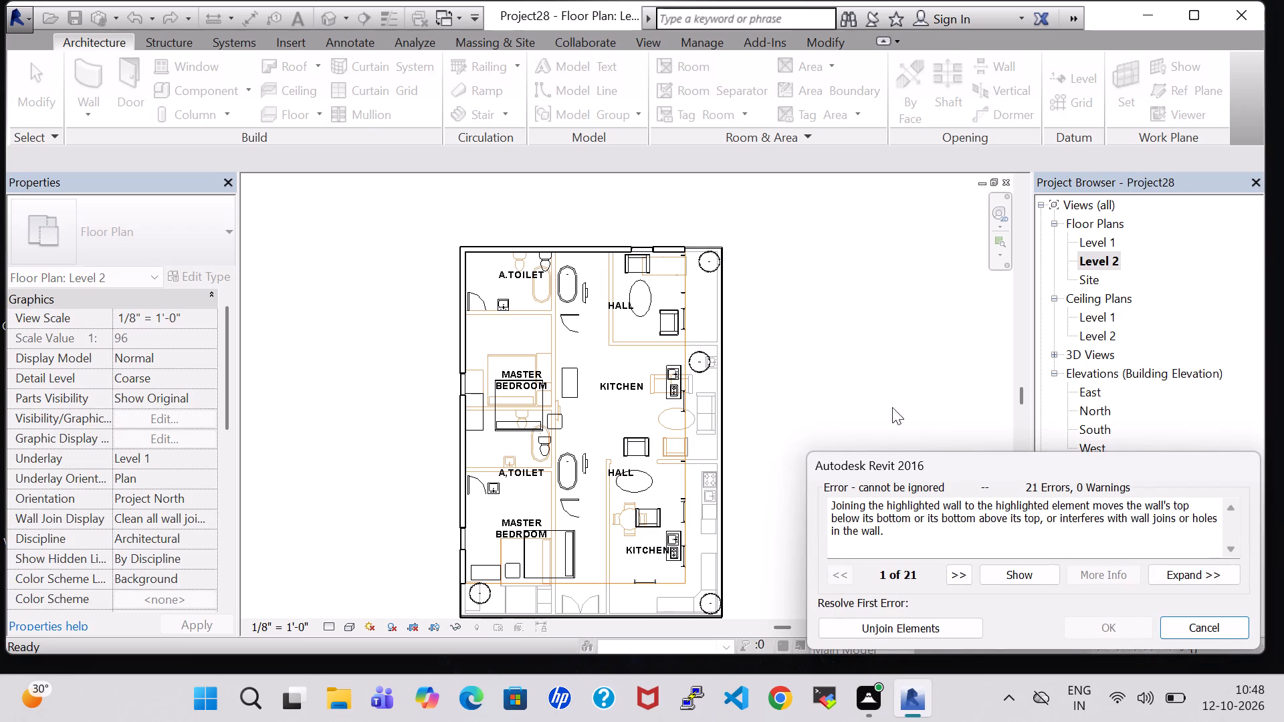
pyautogui.click(900, 624)
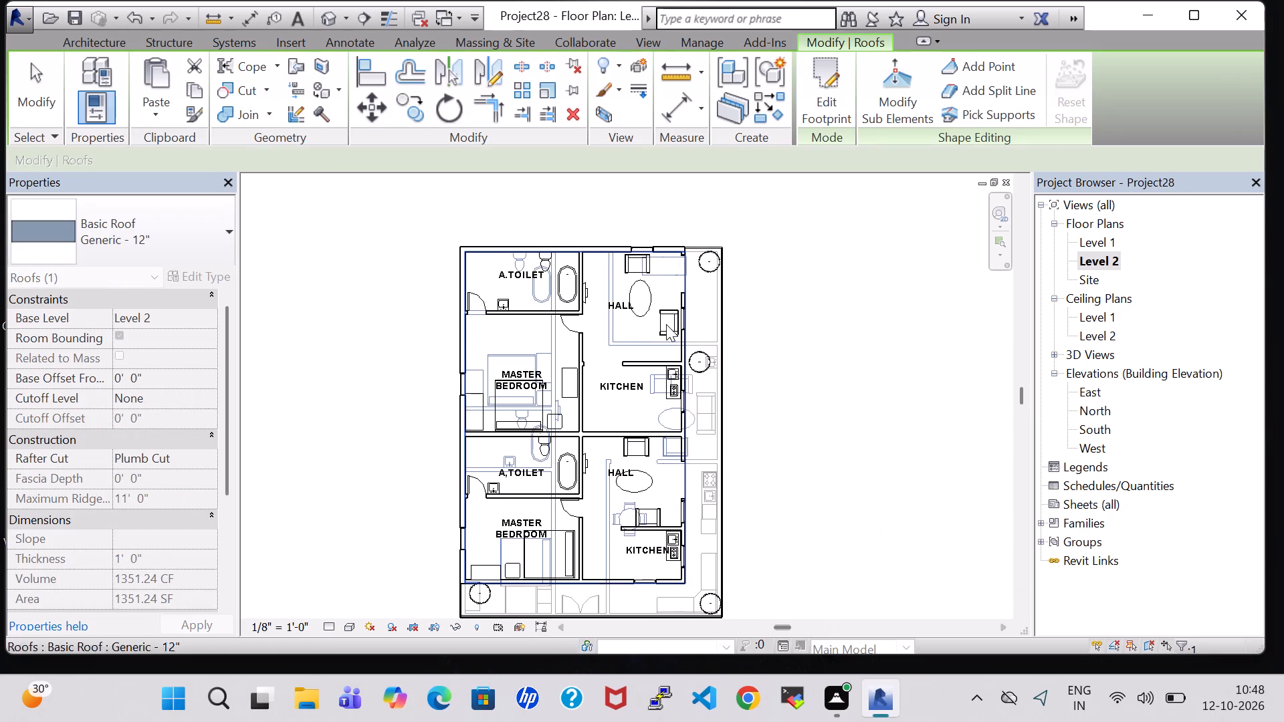
# Inspect the roof area over the upper-floor rooms in the 3D view from oblique angles and from the top.
pyautogui.click(324, 17)
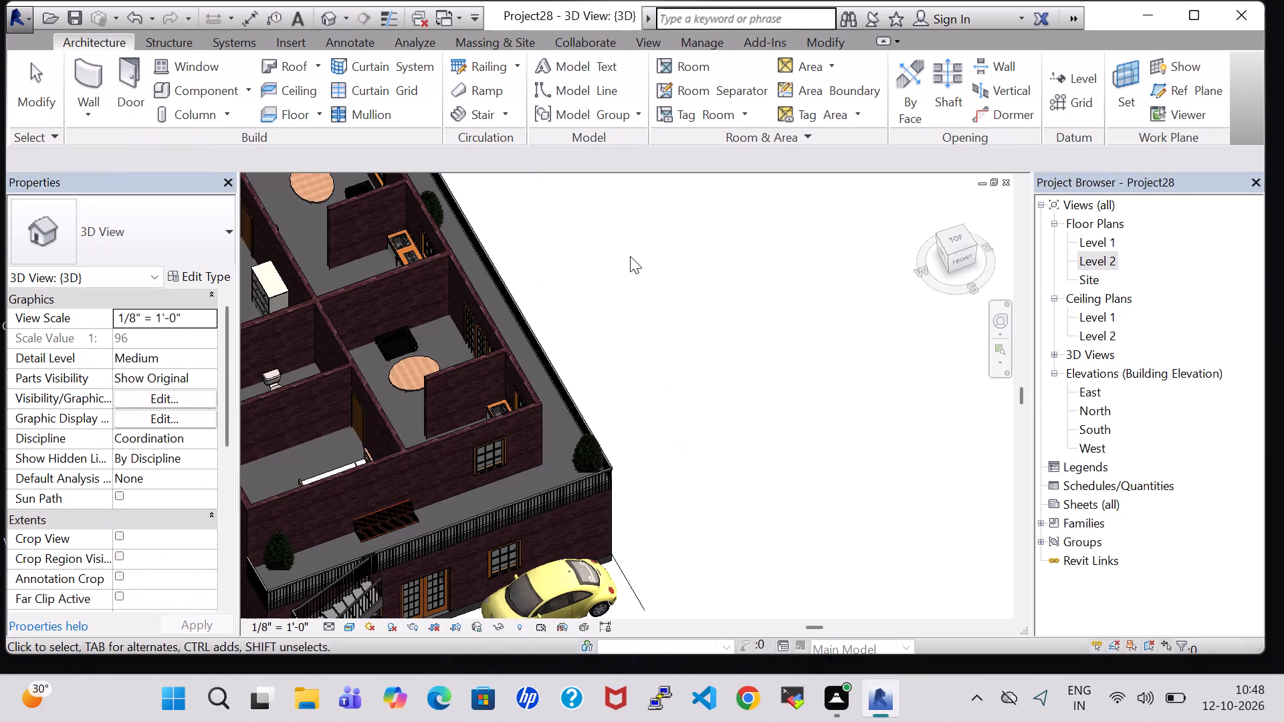
pyautogui.scroll(-4, 689, 369)
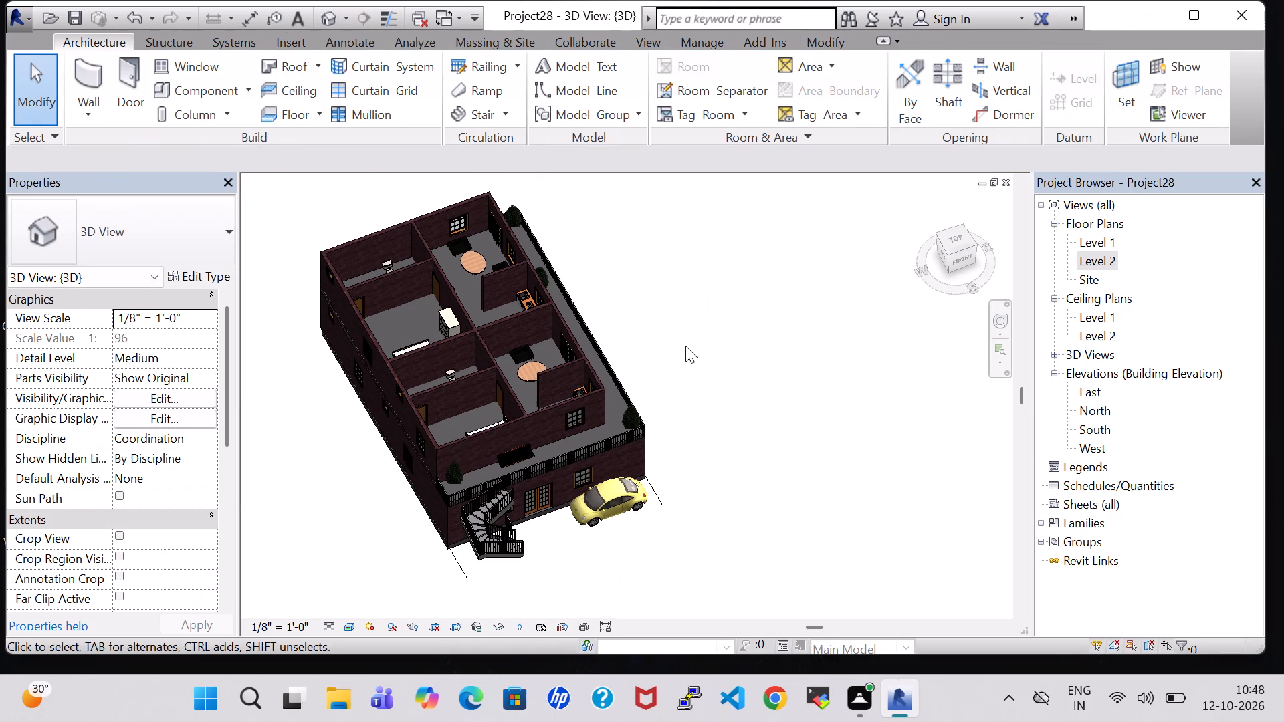
pyautogui.moveTo(687, 339); pyautogui.dragTo(590, 364, button='middle')
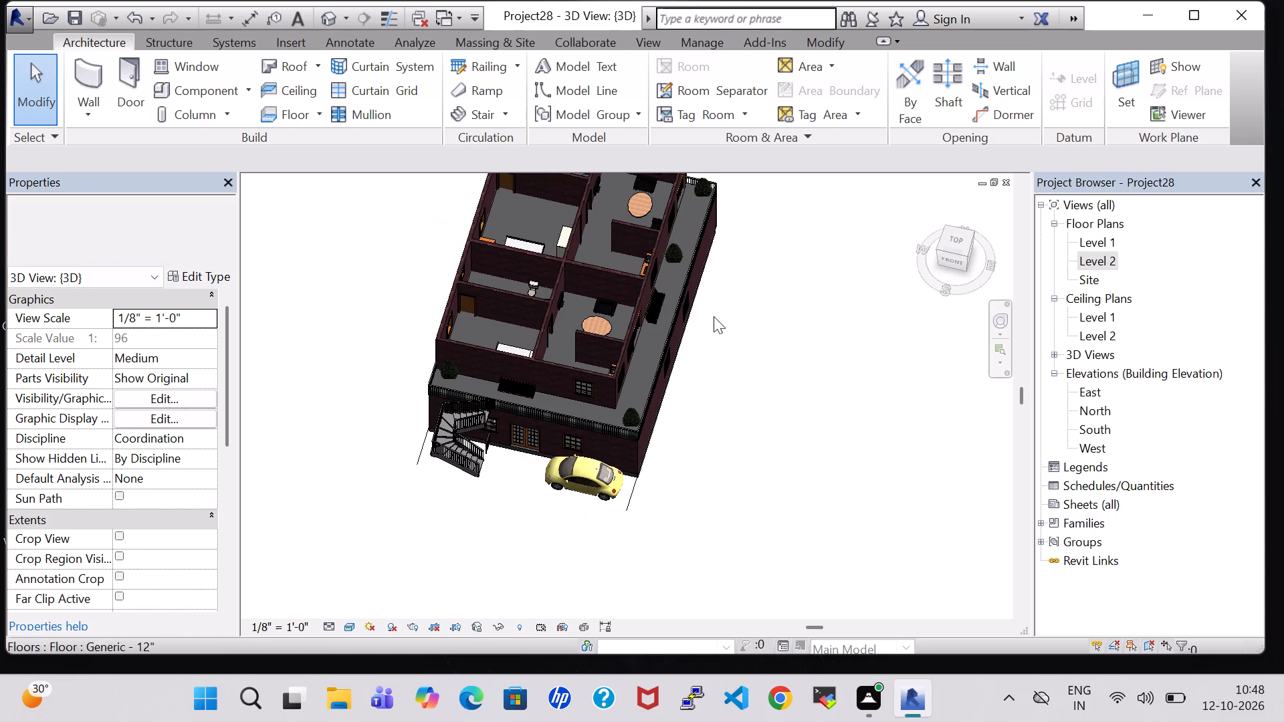
pyautogui.scroll(1, 764, 299)
pyautogui.keyDown('shift'); pyautogui.moveTo(764, 299); pyautogui.dragTo(830, 401, button='middle'); pyautogui.keyUp('shift')
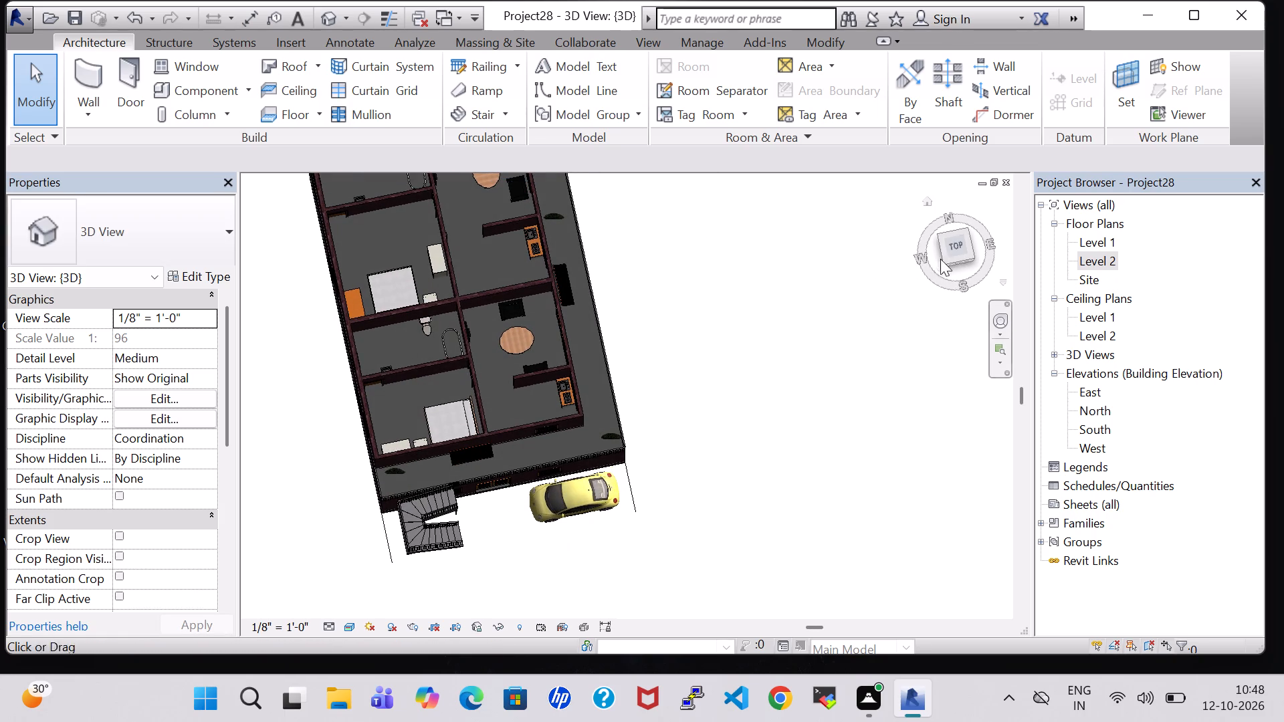
pyautogui.scroll(1, 954, 253)
pyautogui.click(954, 250)
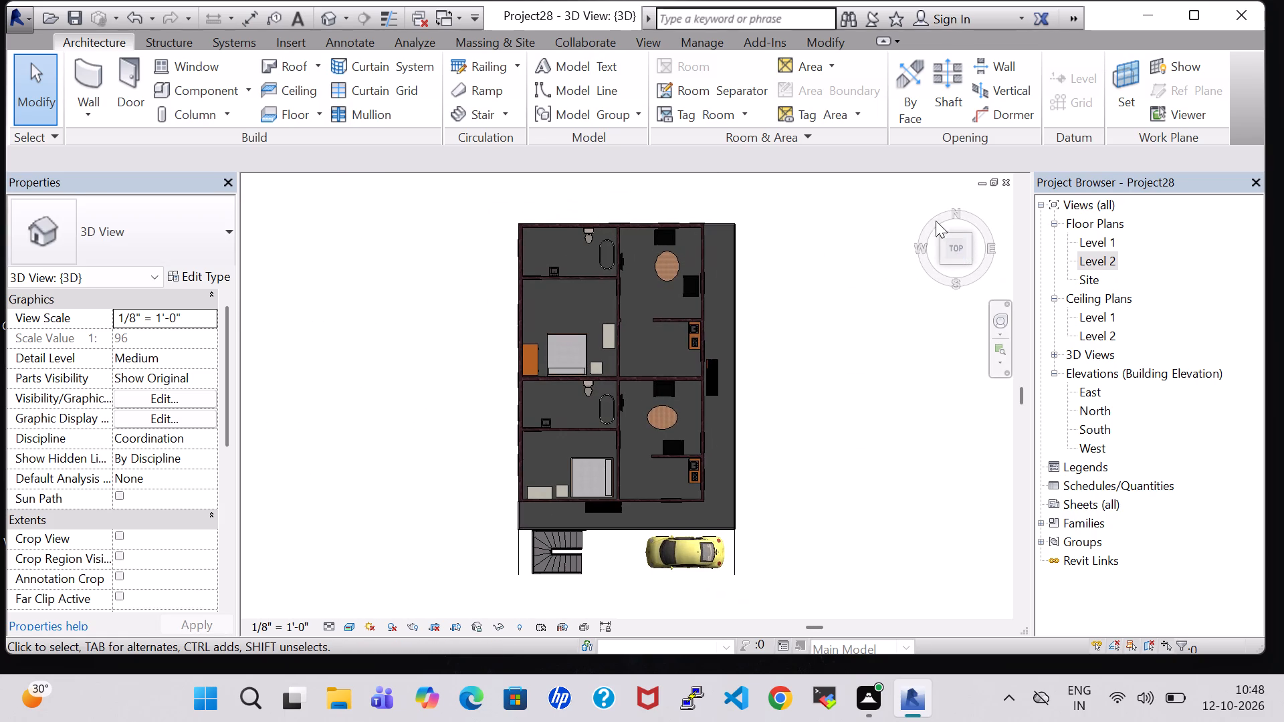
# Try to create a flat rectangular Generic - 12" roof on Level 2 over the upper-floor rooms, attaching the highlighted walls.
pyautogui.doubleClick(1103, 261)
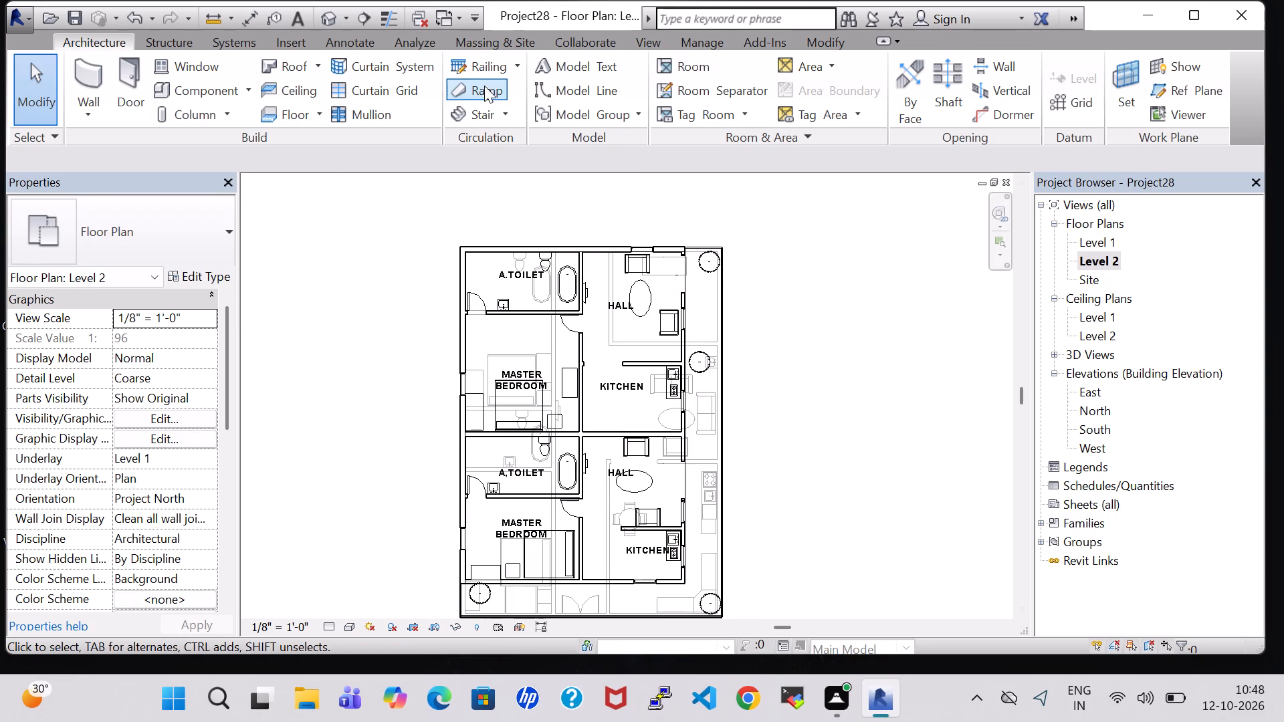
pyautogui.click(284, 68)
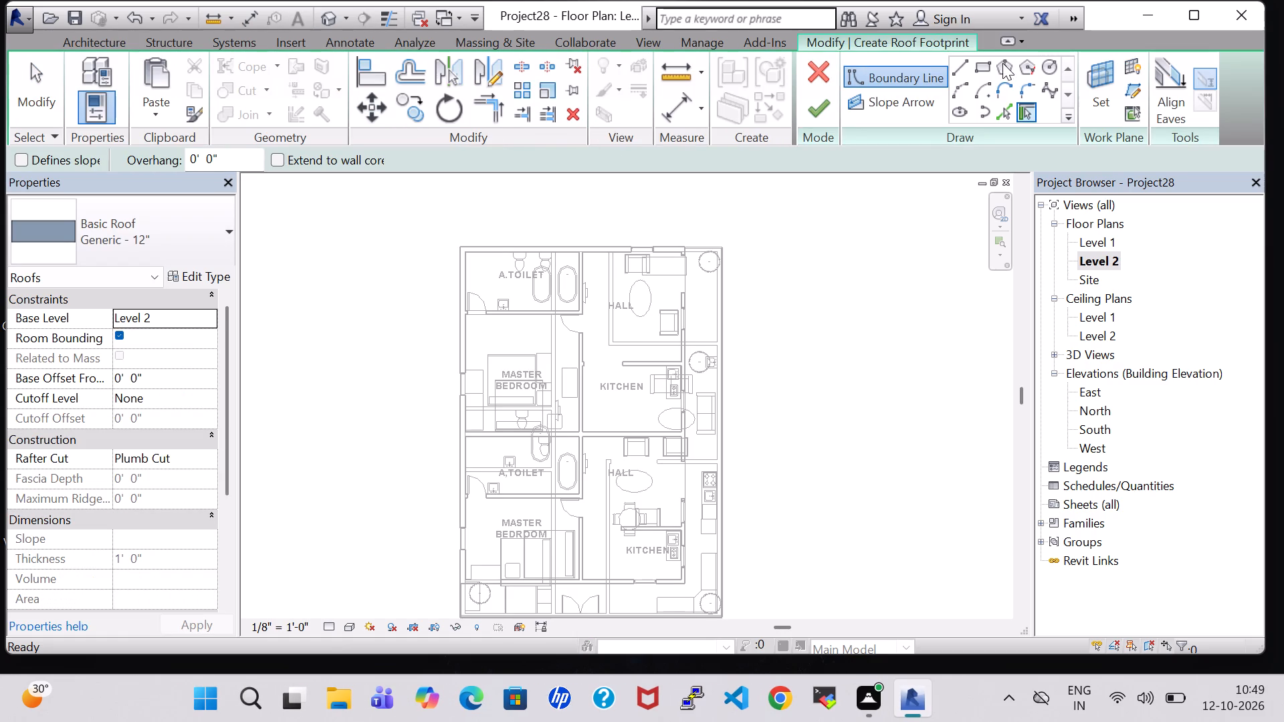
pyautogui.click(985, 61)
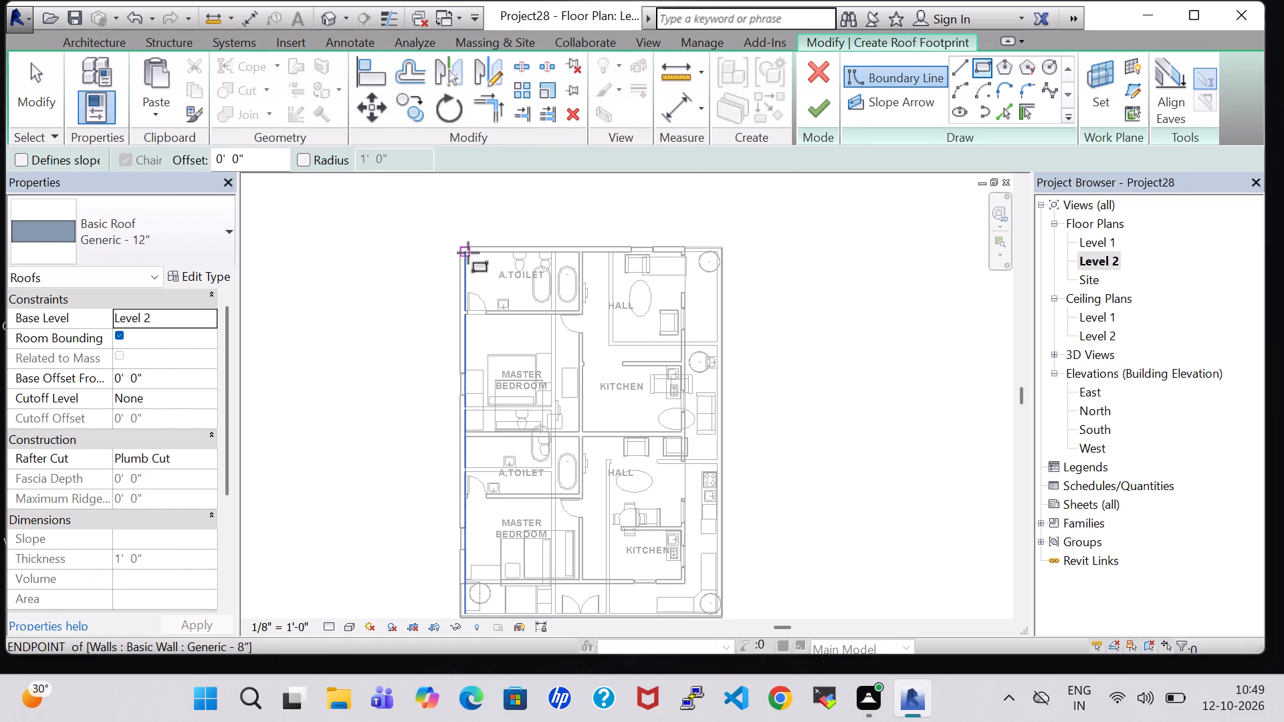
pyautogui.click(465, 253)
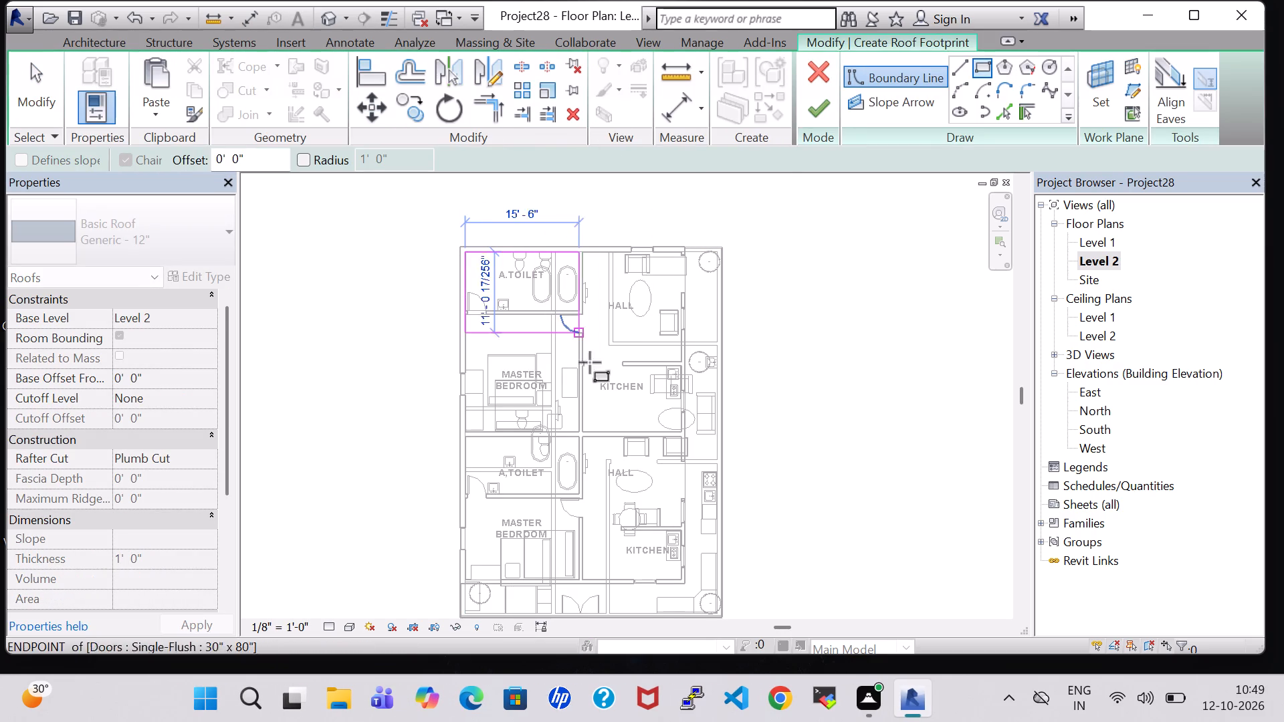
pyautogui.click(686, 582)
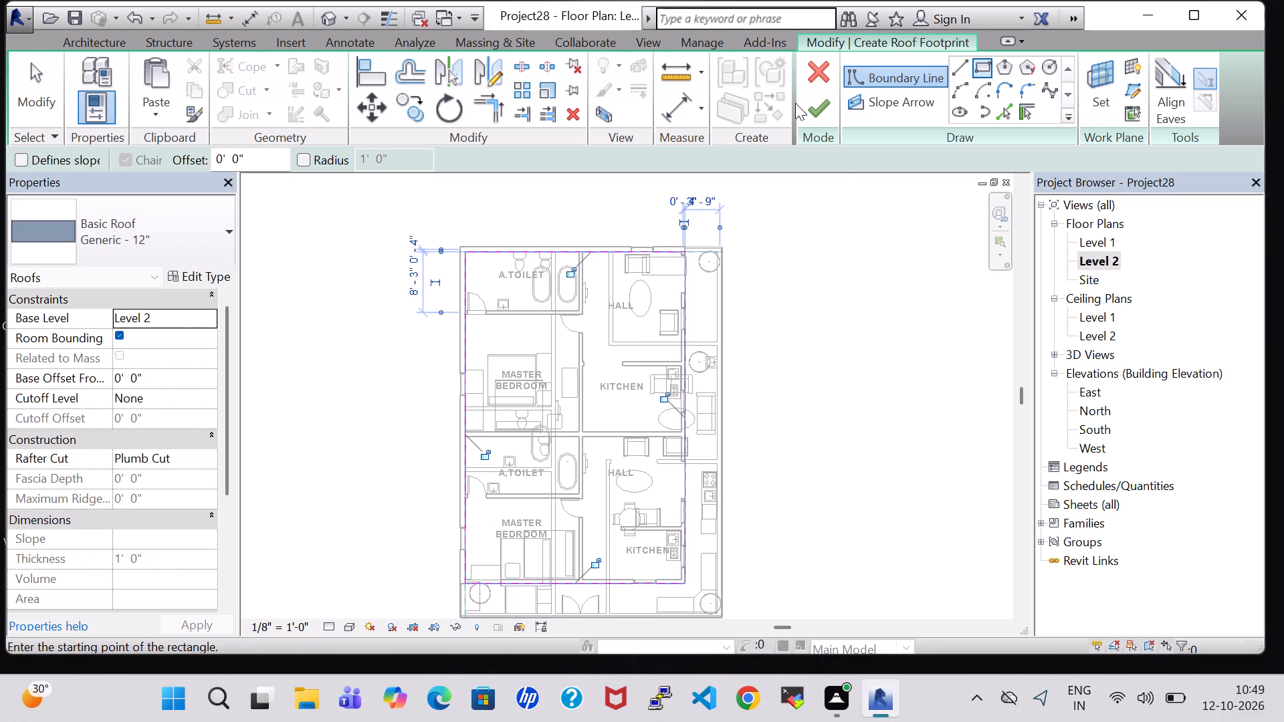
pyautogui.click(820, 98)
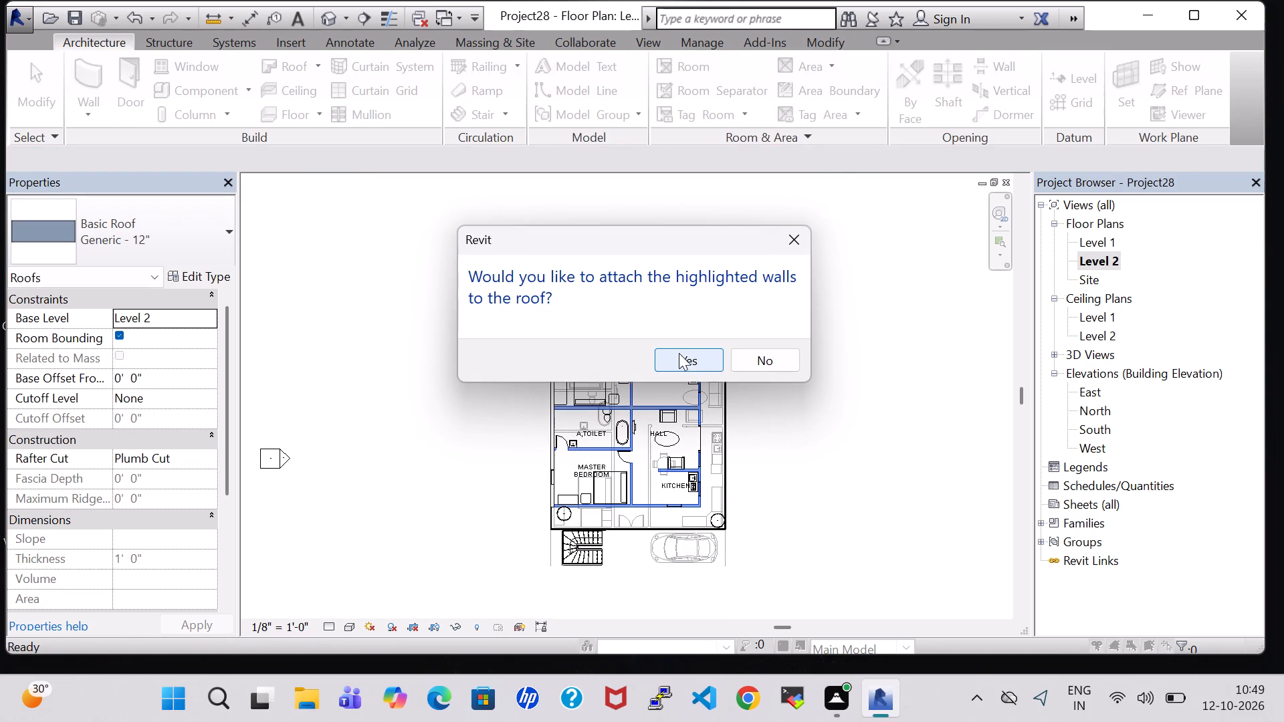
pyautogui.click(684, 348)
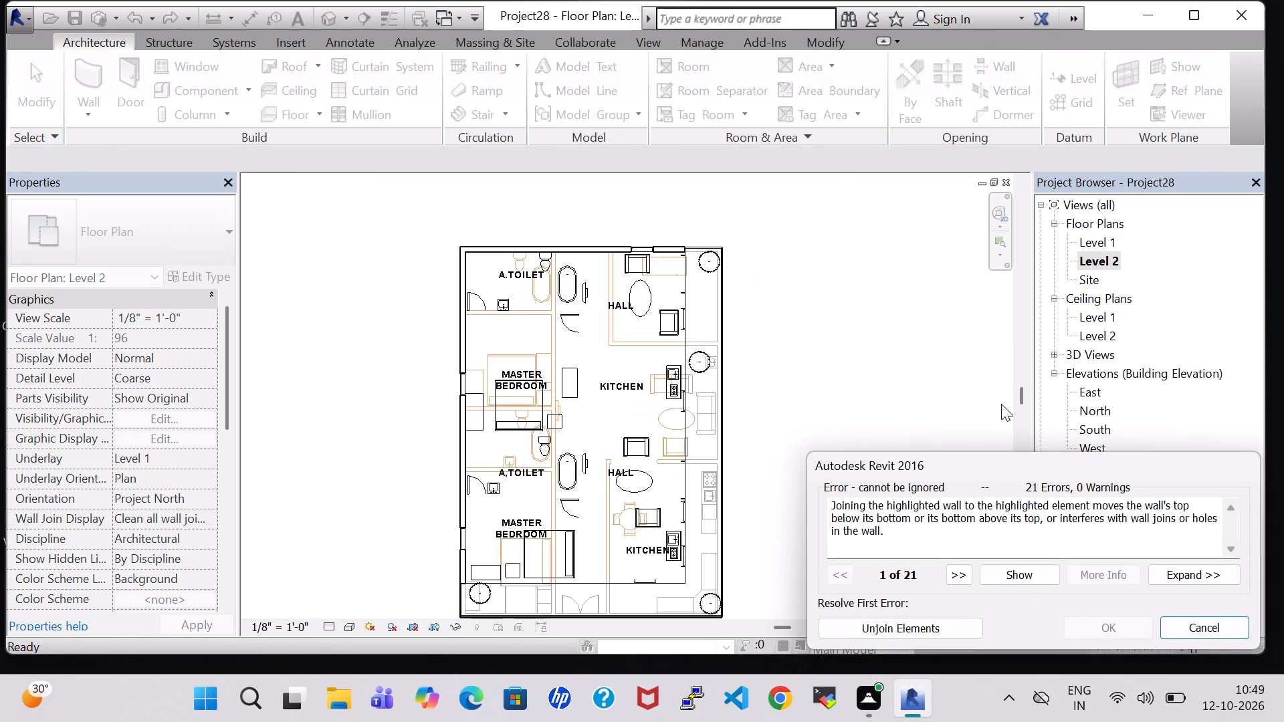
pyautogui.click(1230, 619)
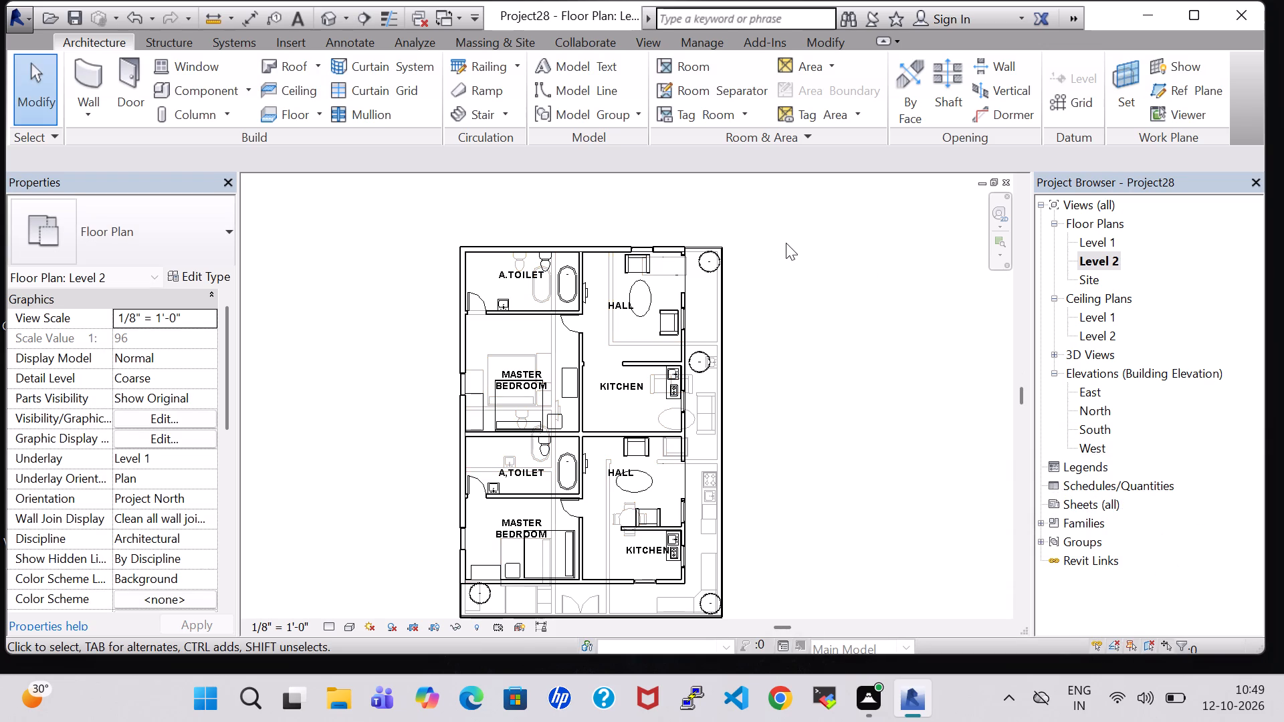
# Examine the upper-floor rooms, balcony, railings and outside staircase in the 3D view from several sides.
pyautogui.click(331, 17)
pyautogui.keyDown('shift'); pyautogui.moveTo(814, 385); pyautogui.dragTo(812, 300, button='middle'); pyautogui.keyUp('shift')
pyautogui.keyDown('shift'); pyautogui.scroll(1, 814, 385); pyautogui.keyUp('shift')
pyautogui.keyDown('shift'); pyautogui.moveTo(815, 401); pyautogui.dragTo(803, 275, button='middle'); pyautogui.keyUp('shift')
pyautogui.keyDown('shift'); pyautogui.moveTo(837, 395); pyautogui.dragTo(838, 316, button='middle'); pyautogui.keyUp('shift')
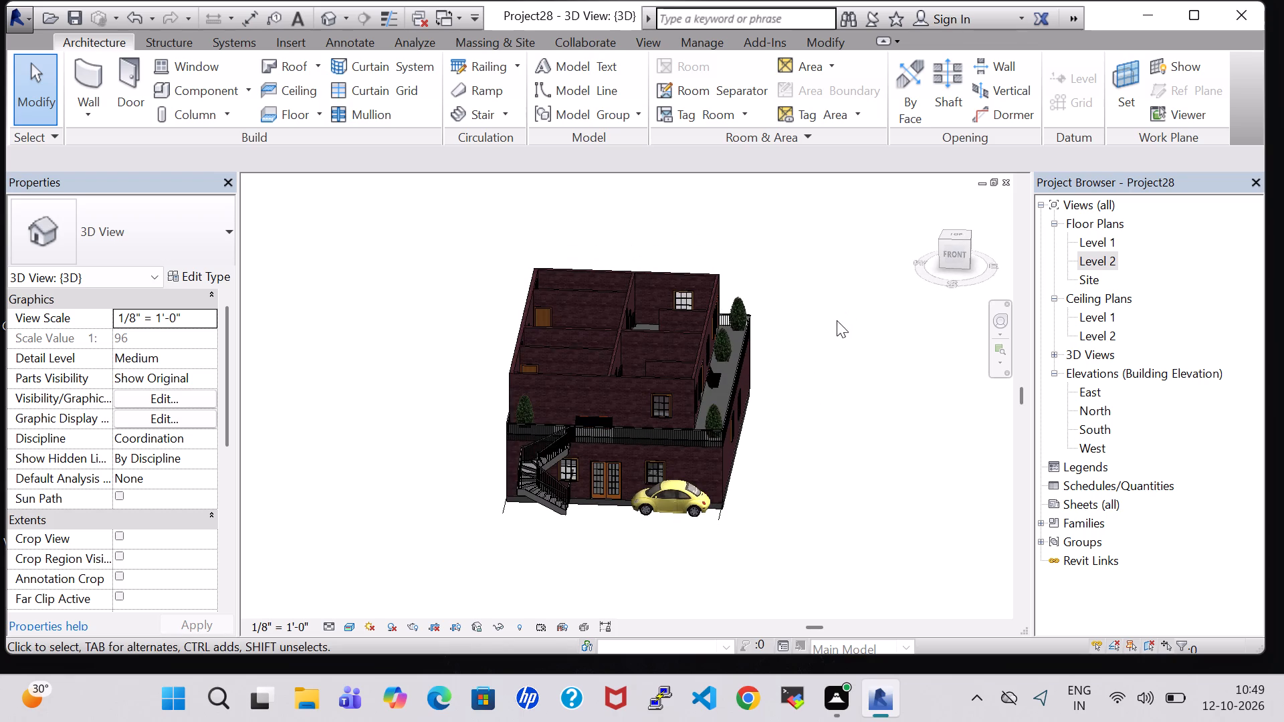
pyautogui.scroll(1, 823, 380)
pyautogui.keyDown('shift'); pyautogui.moveTo(823, 380); pyautogui.dragTo(907, 406, button='middle'); pyautogui.keyUp('shift')
pyautogui.keyDown('shift'); pyautogui.scroll(1, 907, 406); pyautogui.keyUp('shift')
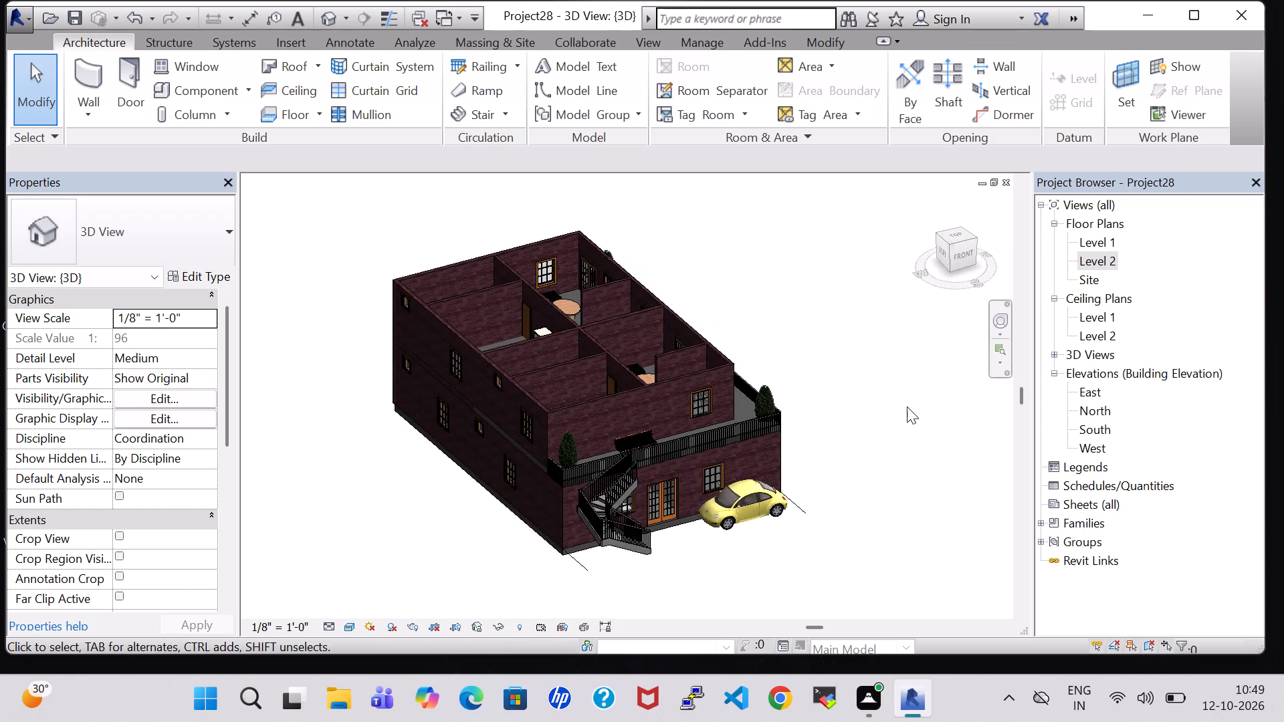
pyautogui.scroll(6, 905, 407)
pyautogui.scroll(1, 613, 320)
pyautogui.keyDown('shift'); pyautogui.moveTo(615, 320); pyautogui.dragTo(791, 303, button='middle'); pyautogui.keyUp('shift')
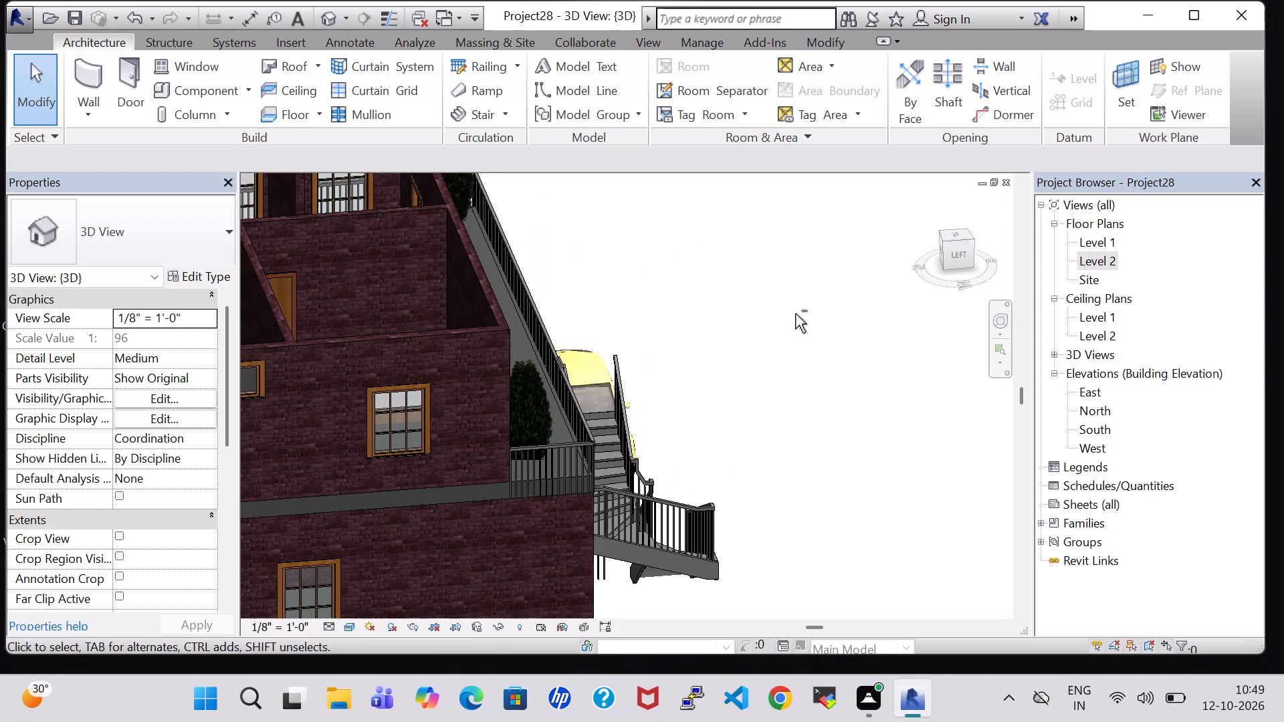
pyautogui.moveTo(817, 380); pyautogui.dragTo(631, 424, button='middle')
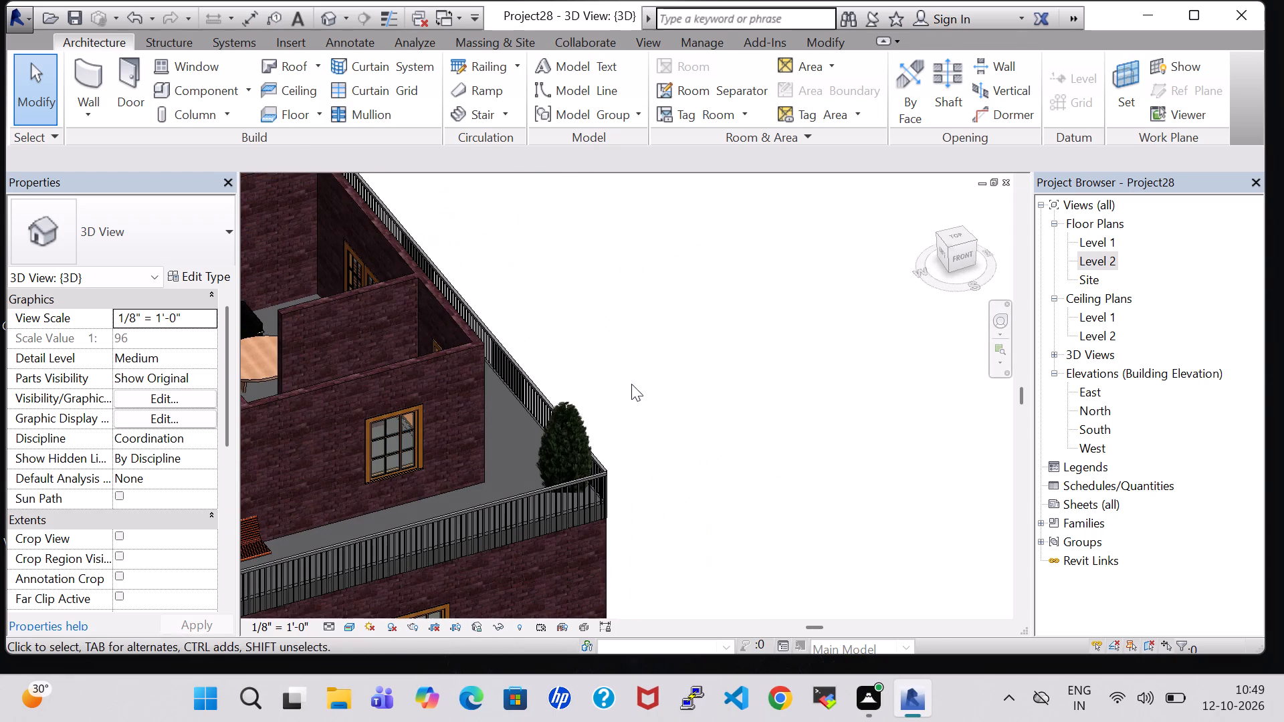
pyautogui.keyDown('shift'); pyautogui.moveTo(537, 271); pyautogui.dragTo(717, 366, button='middle'); pyautogui.keyUp('shift')
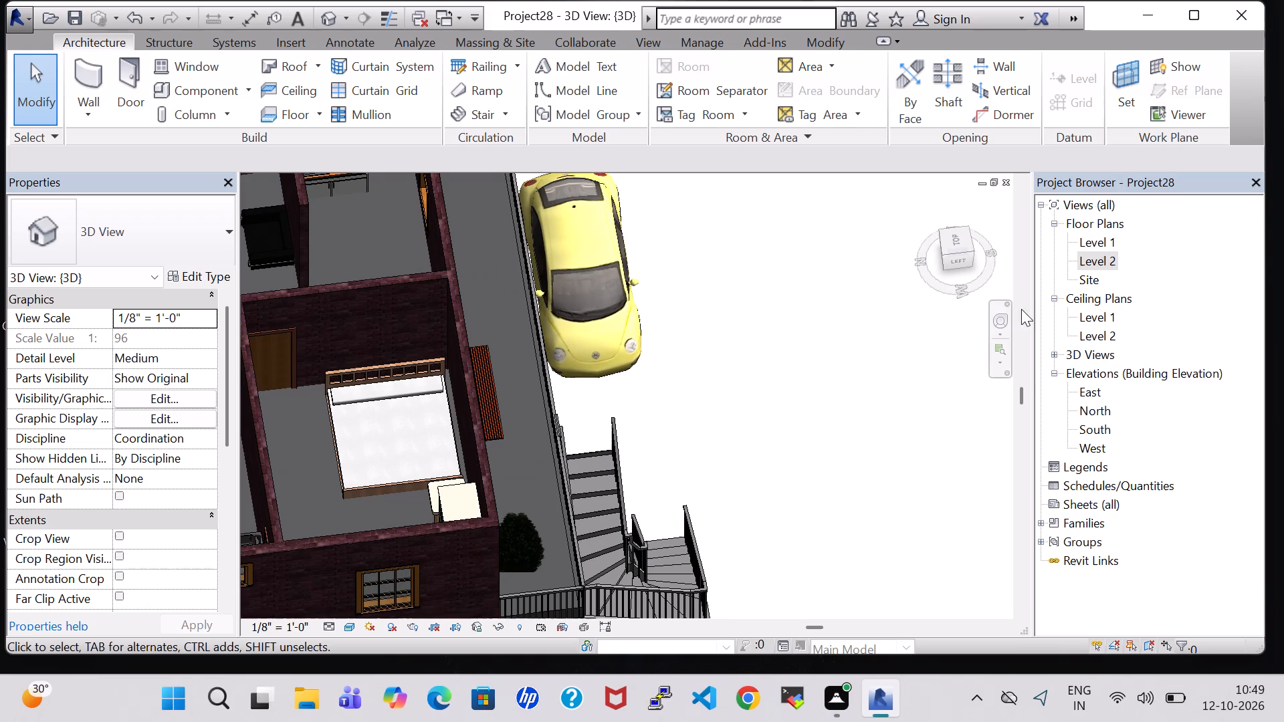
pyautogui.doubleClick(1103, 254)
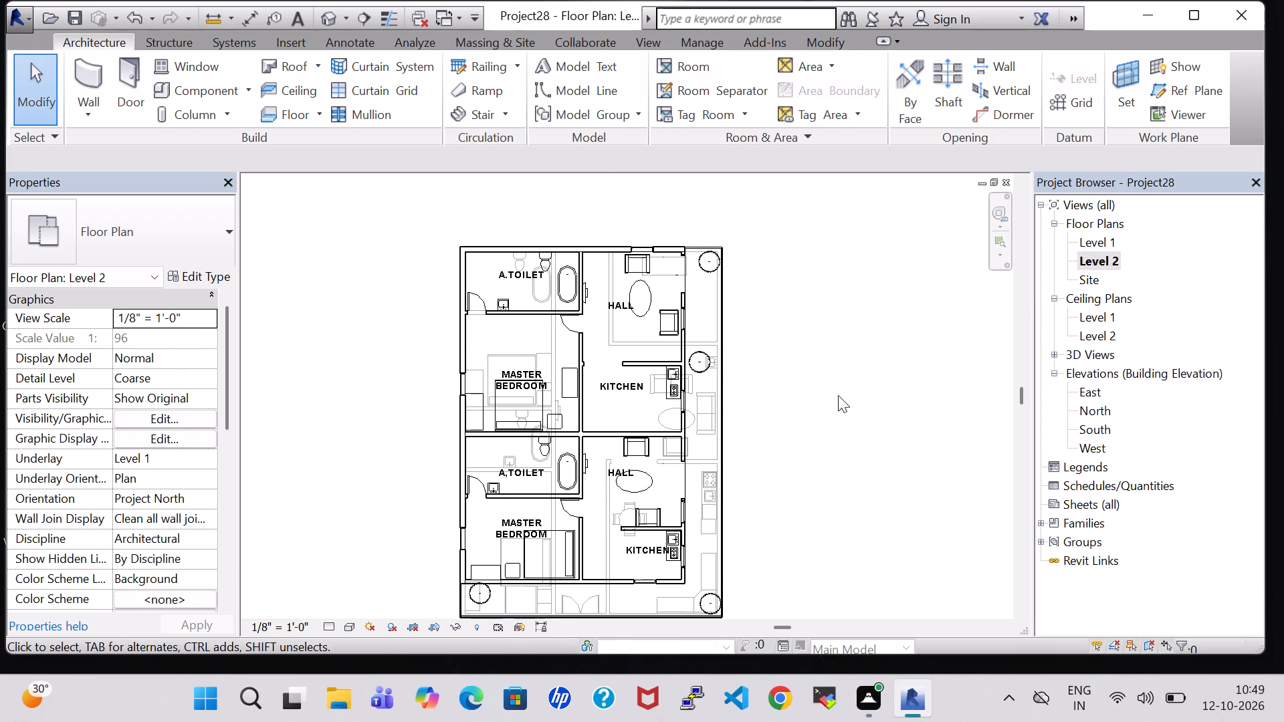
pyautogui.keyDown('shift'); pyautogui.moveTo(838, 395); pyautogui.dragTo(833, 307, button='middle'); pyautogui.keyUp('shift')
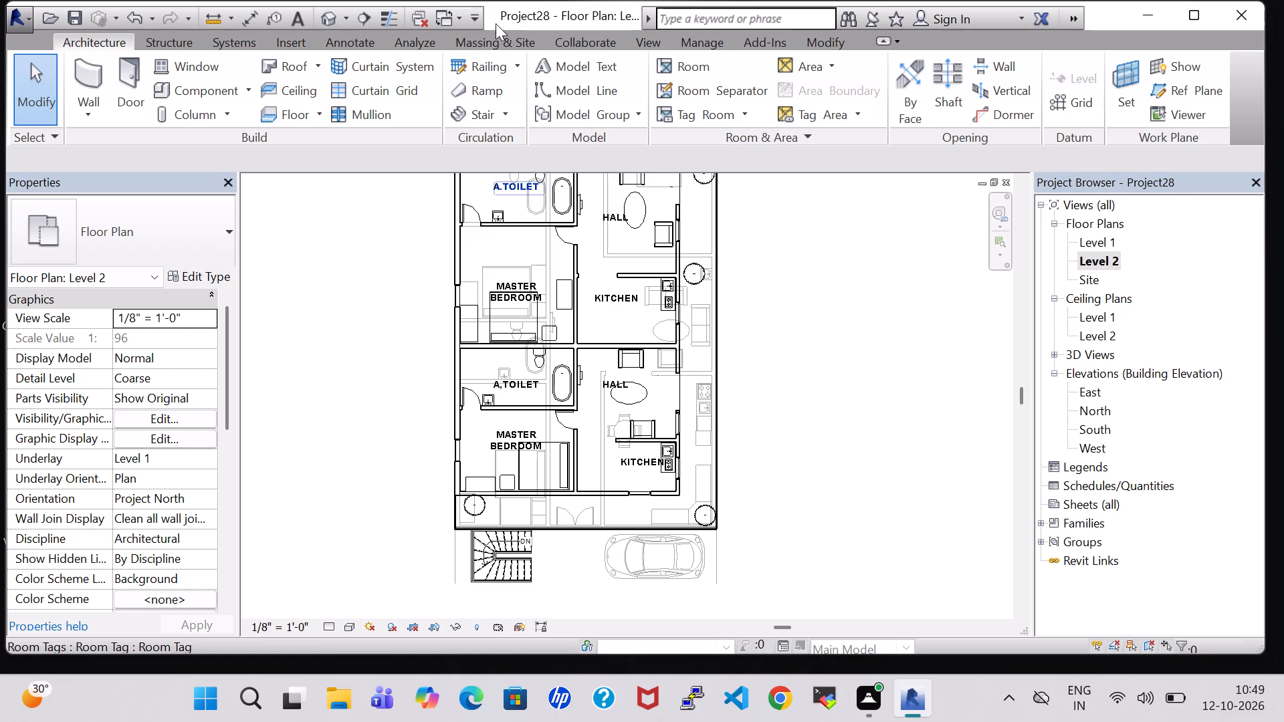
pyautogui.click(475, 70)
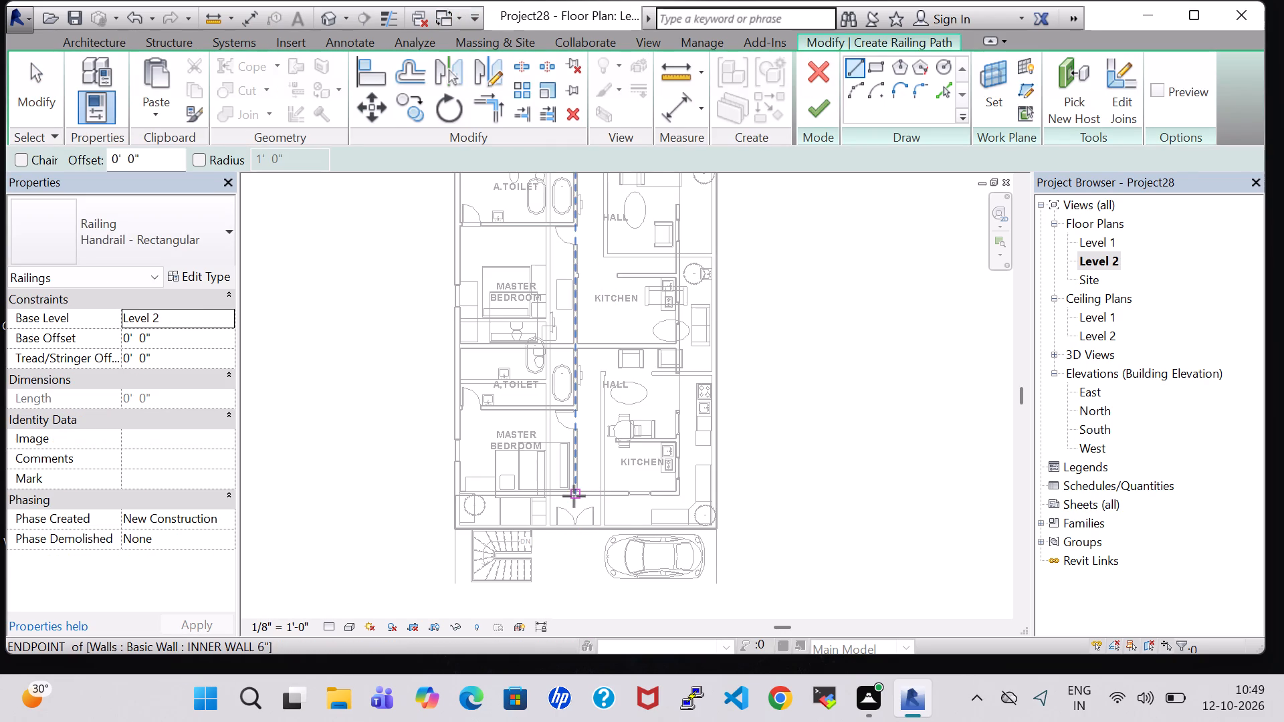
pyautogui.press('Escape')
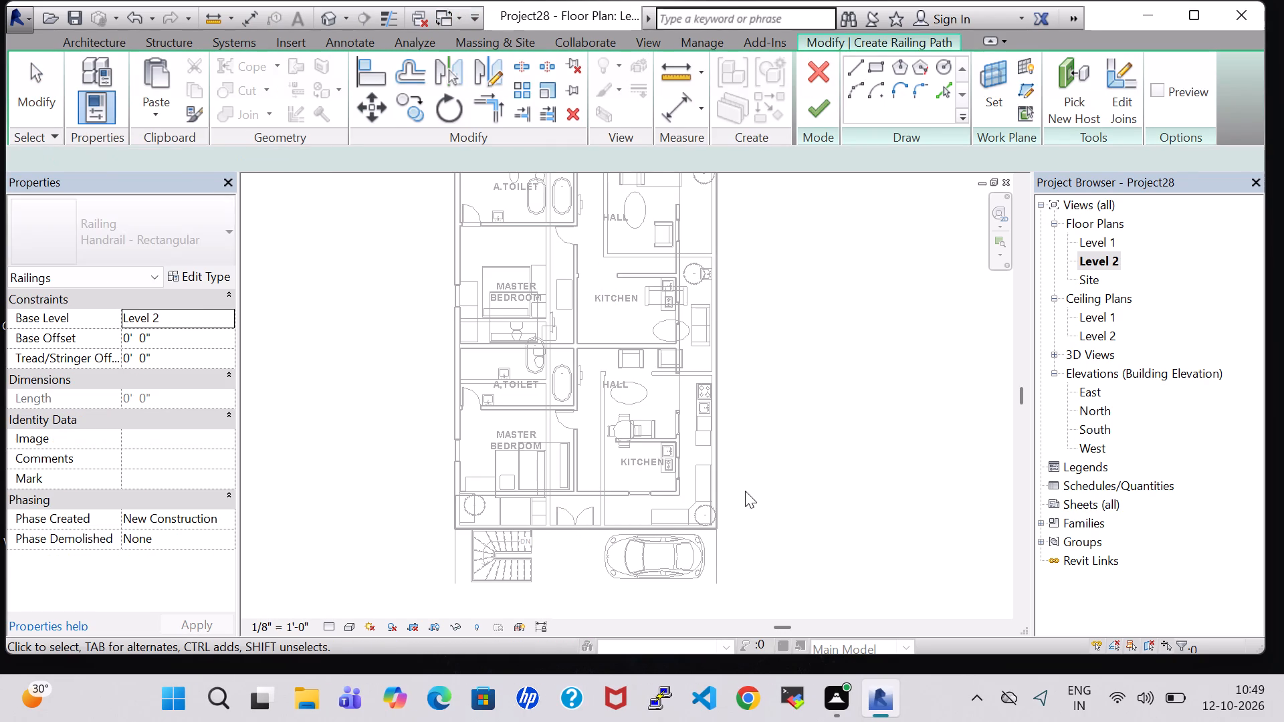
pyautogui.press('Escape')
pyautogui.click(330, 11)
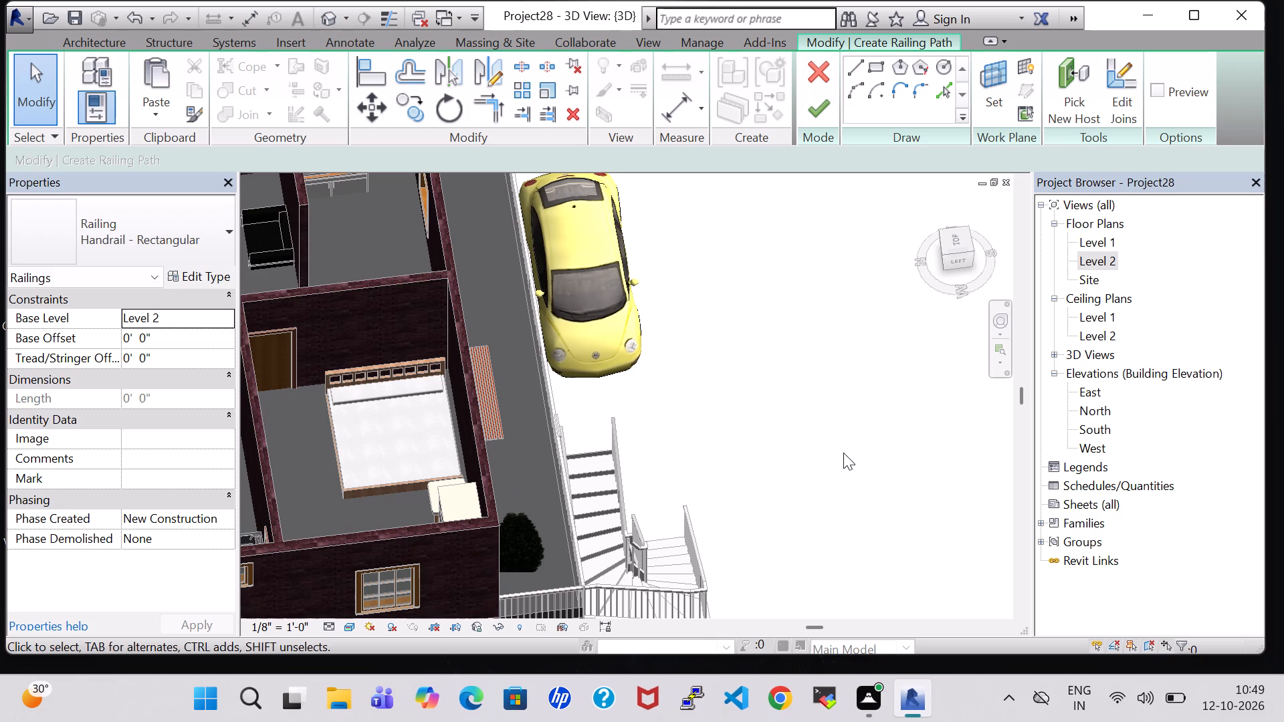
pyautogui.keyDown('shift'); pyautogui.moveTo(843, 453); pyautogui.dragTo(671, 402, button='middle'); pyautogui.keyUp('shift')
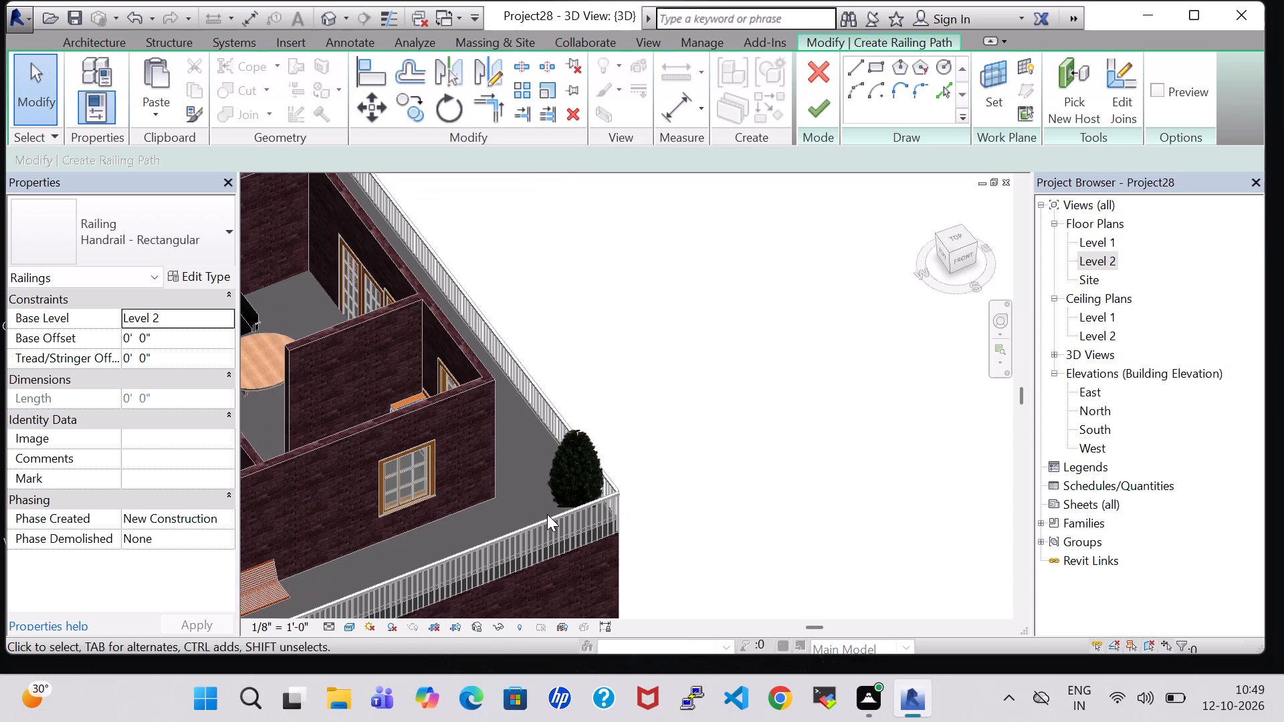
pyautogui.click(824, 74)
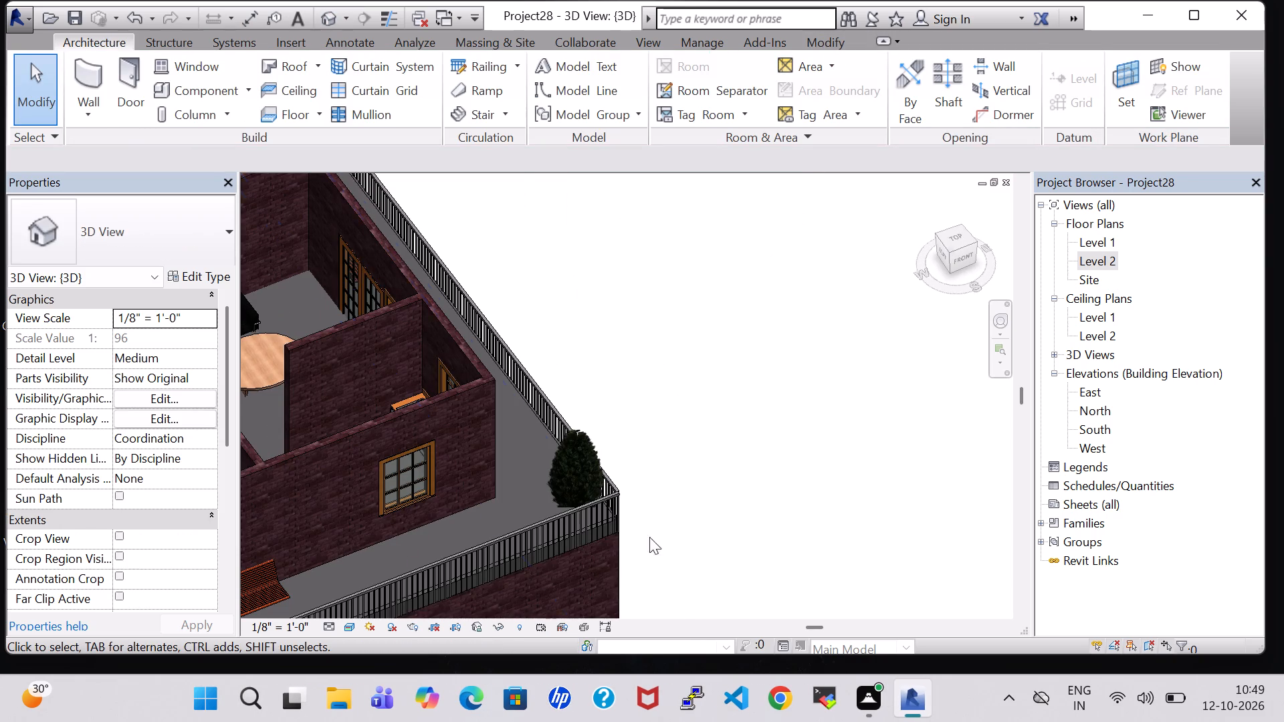
# Open the path of the front balcony railing for editing.
pyautogui.click(509, 559)
pyautogui.click(720, 498)
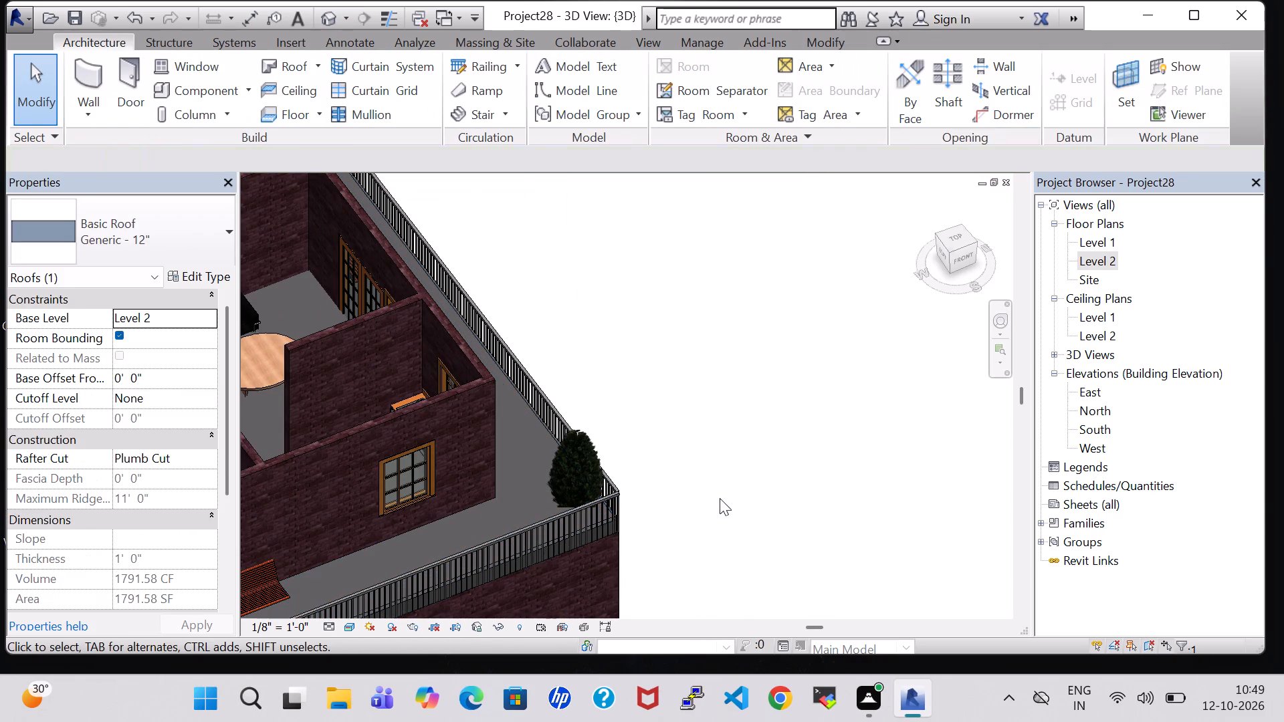
pyautogui.click(498, 537)
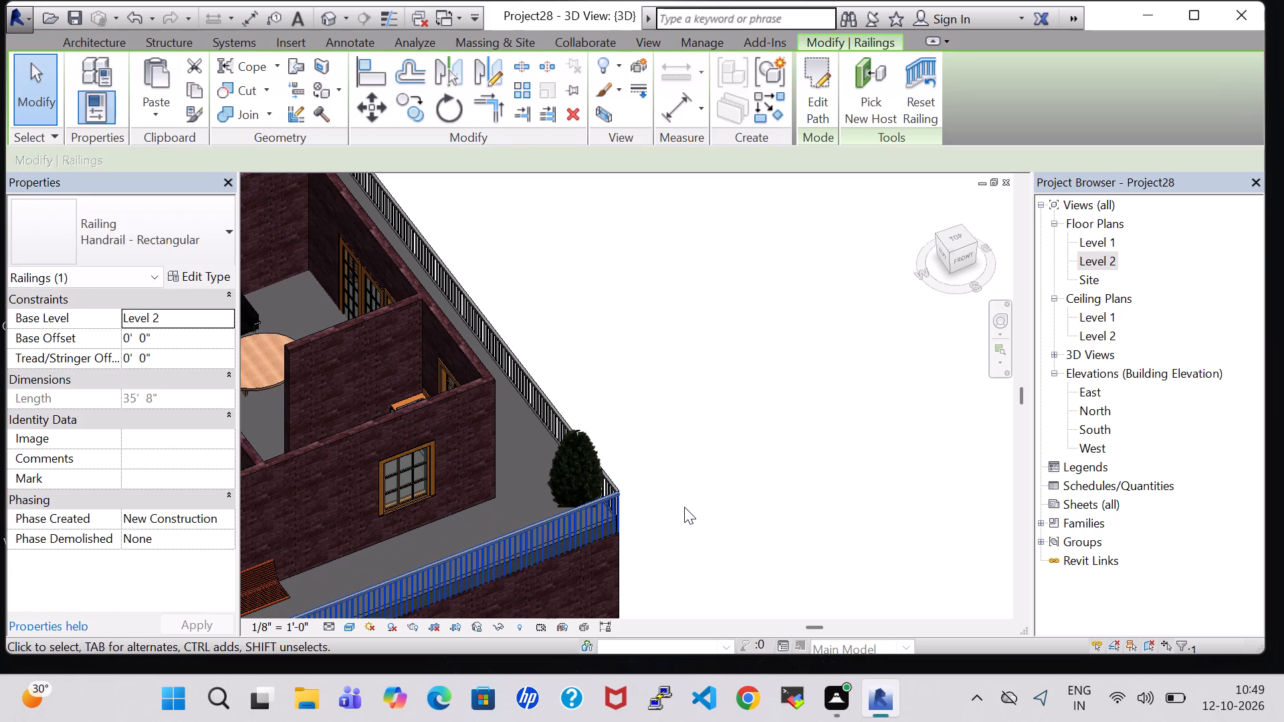
pyautogui.click(810, 103)
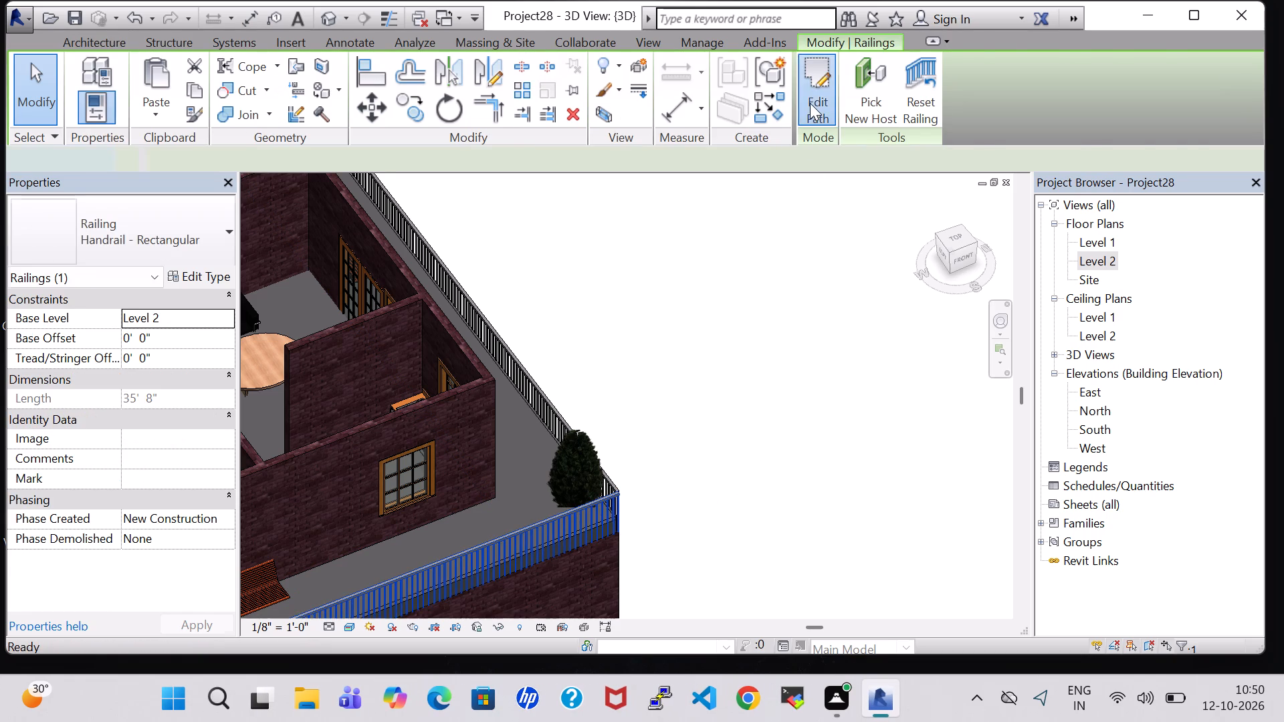
# Split the front railing's path line just beyond the staircase's top end, leaving segments of about 11'-5" and 24'-3".
pyautogui.scroll(1, 731, 517)
pyautogui.moveTo(731, 517); pyautogui.dragTo(544, 465, button='middle')
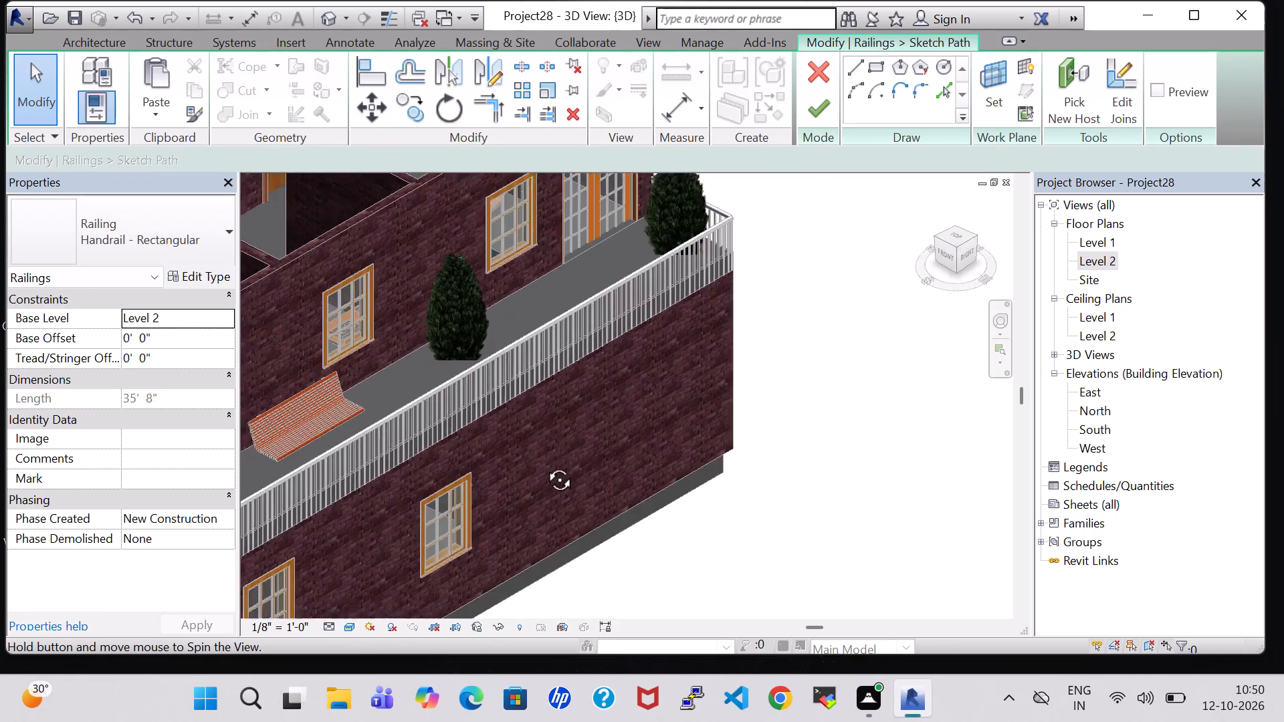
pyautogui.moveTo(544, 465); pyautogui.dragTo(788, 402, button='middle')
pyautogui.scroll(-2, 763, 399)
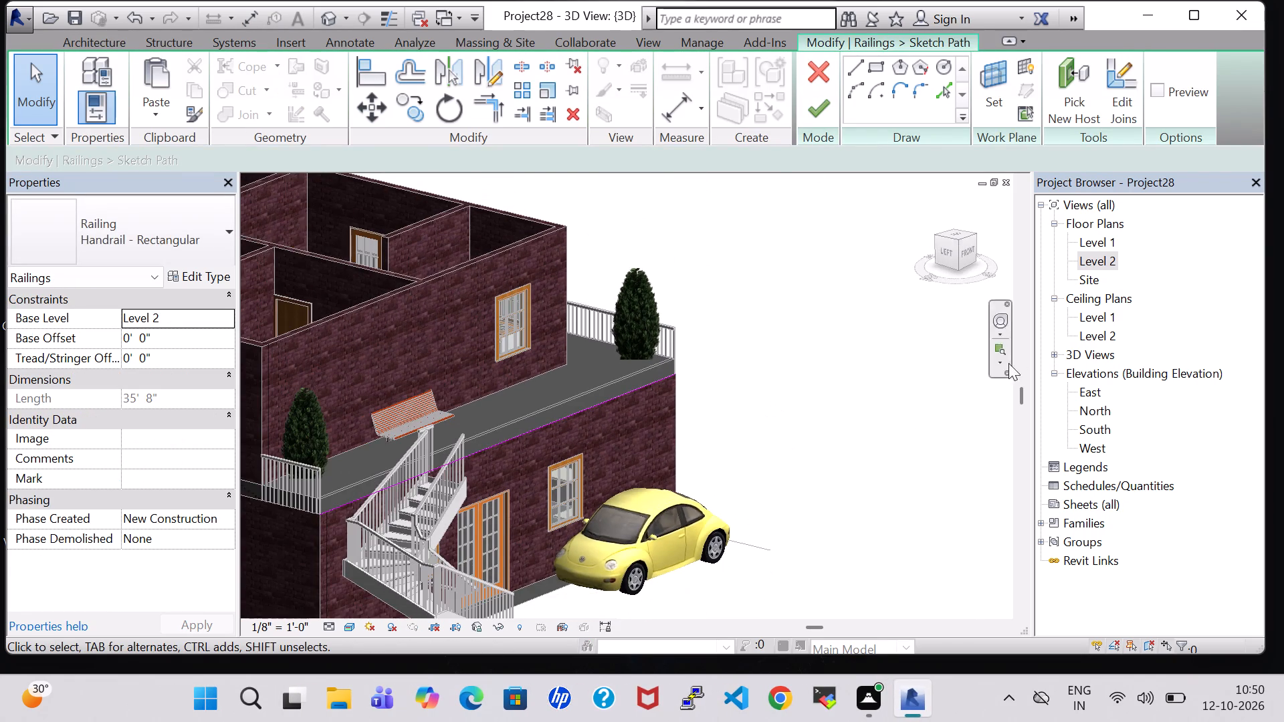
pyautogui.click(971, 256)
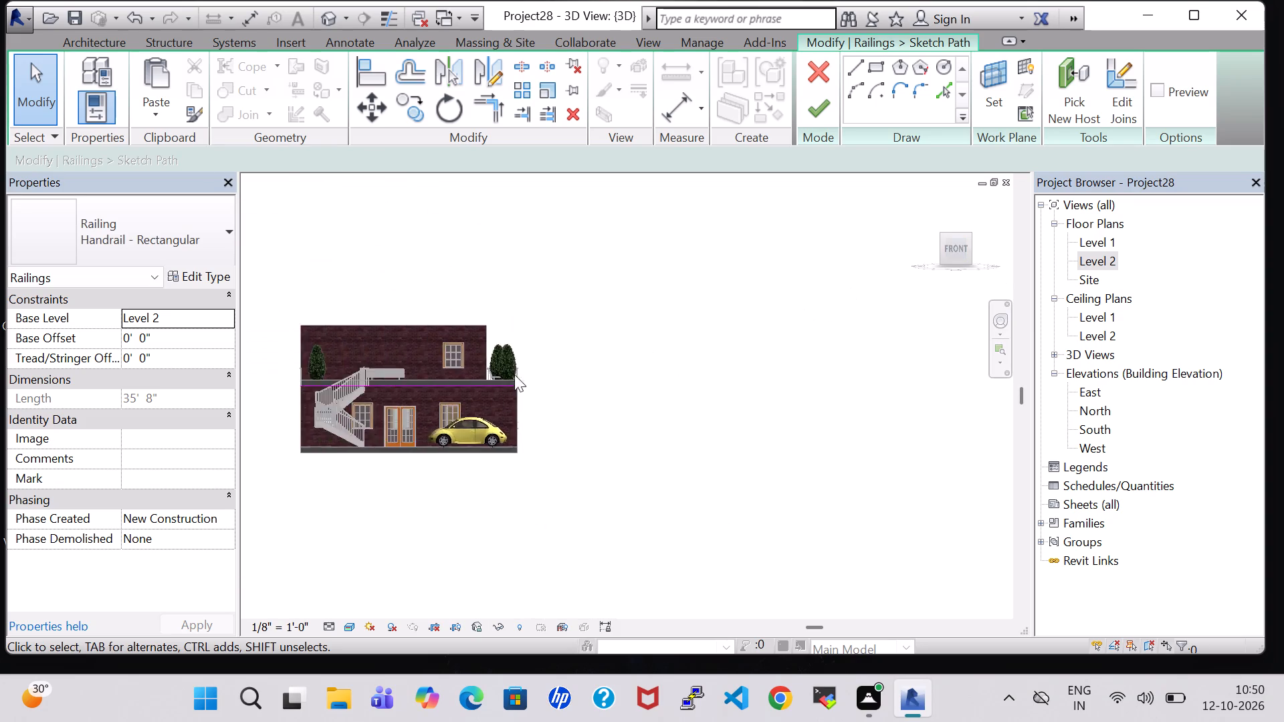
pyautogui.scroll(8, 510, 377)
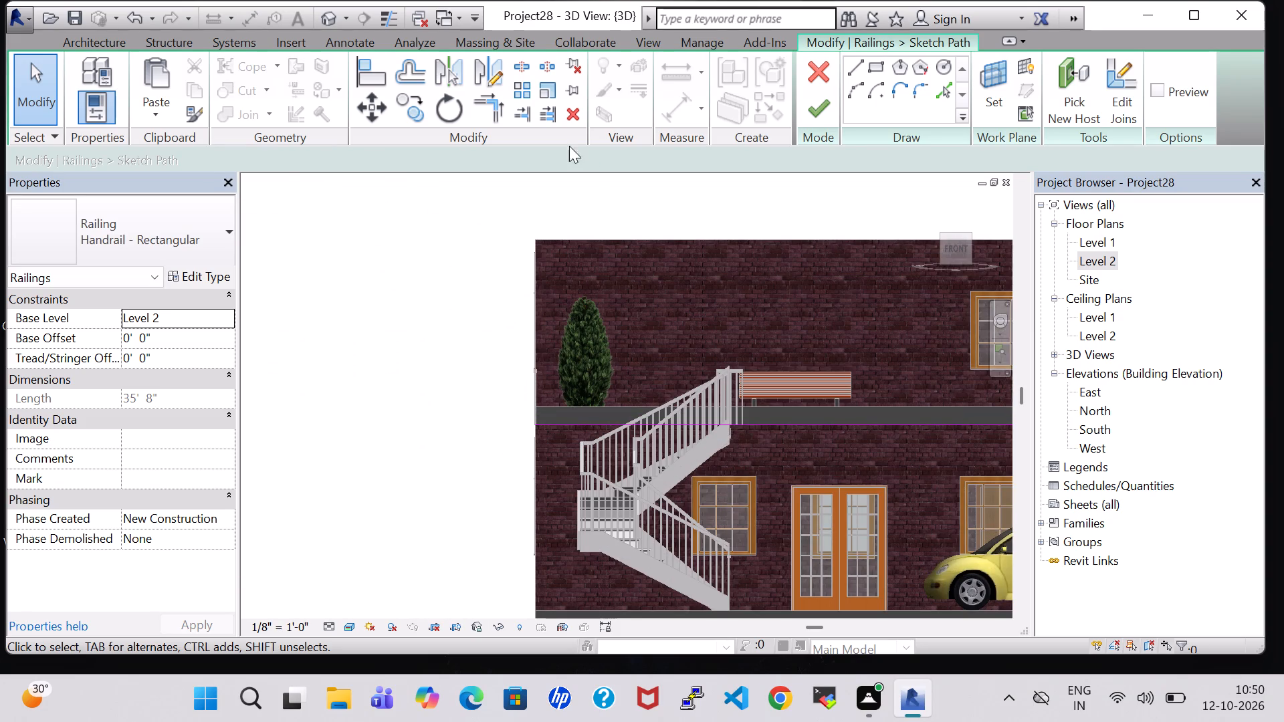
pyautogui.click(538, 62)
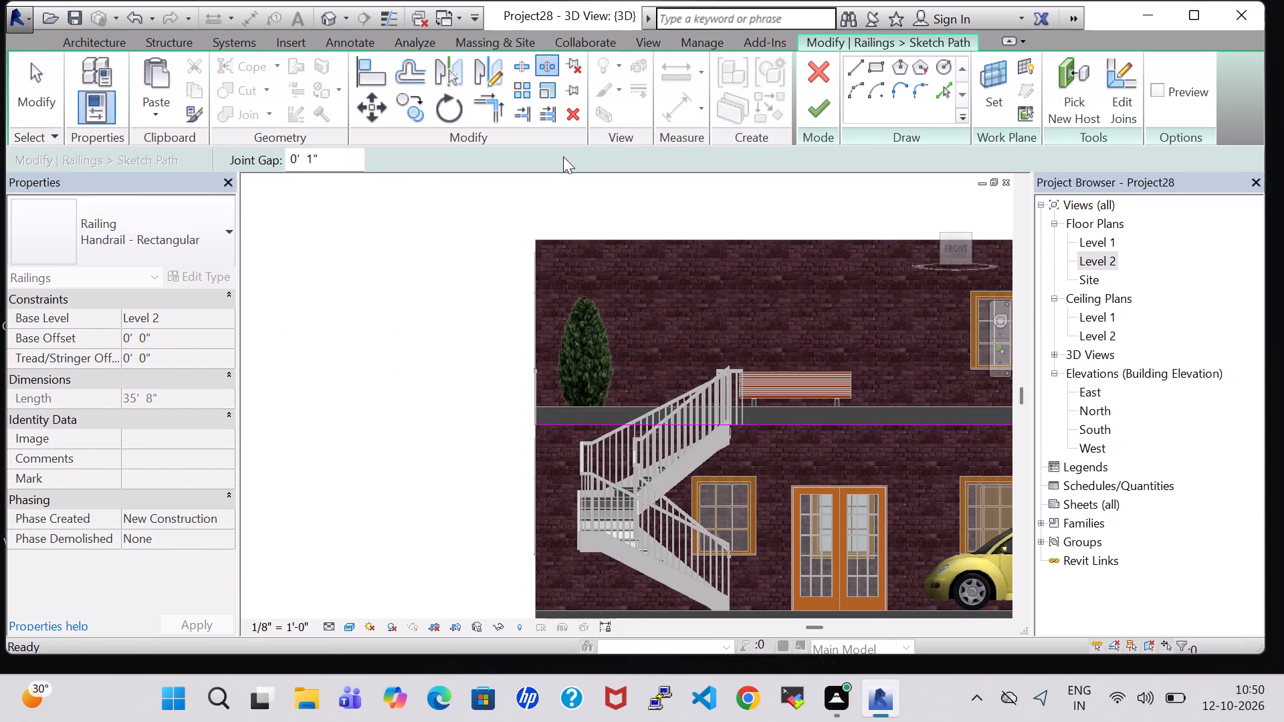
pyautogui.click(644, 413)
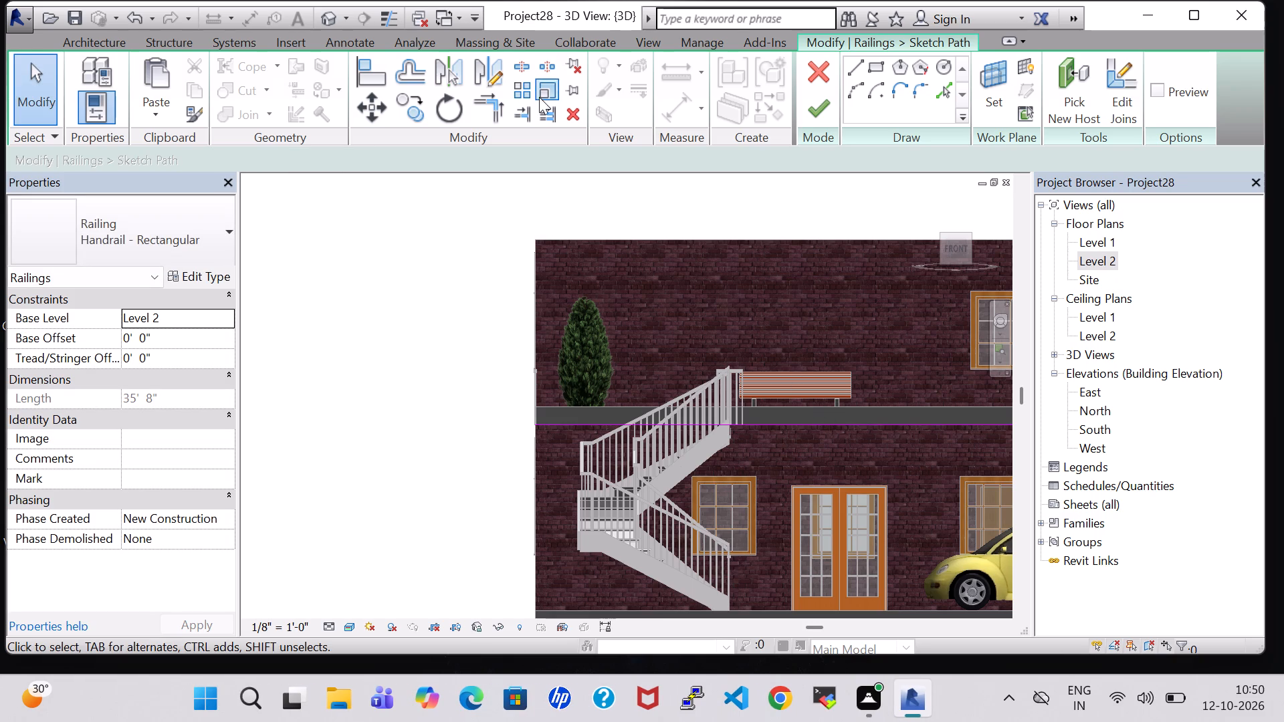
pyautogui.click(517, 69)
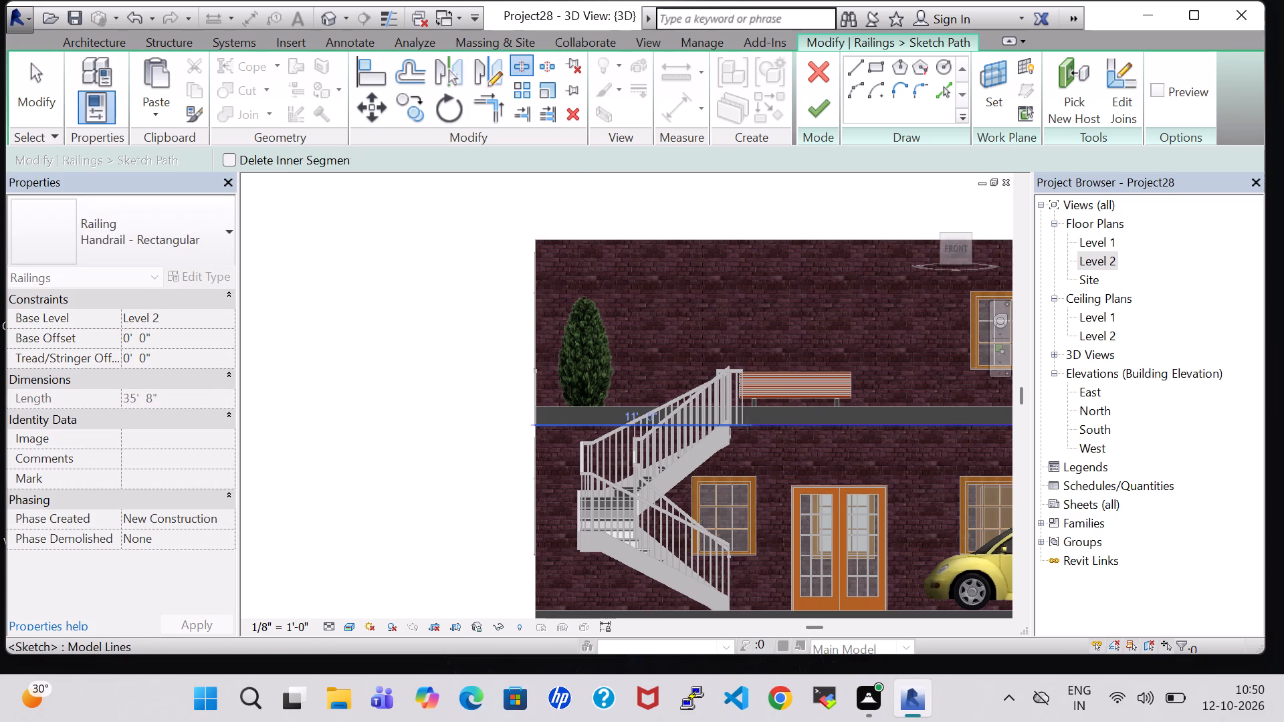
pyautogui.click(747, 417)
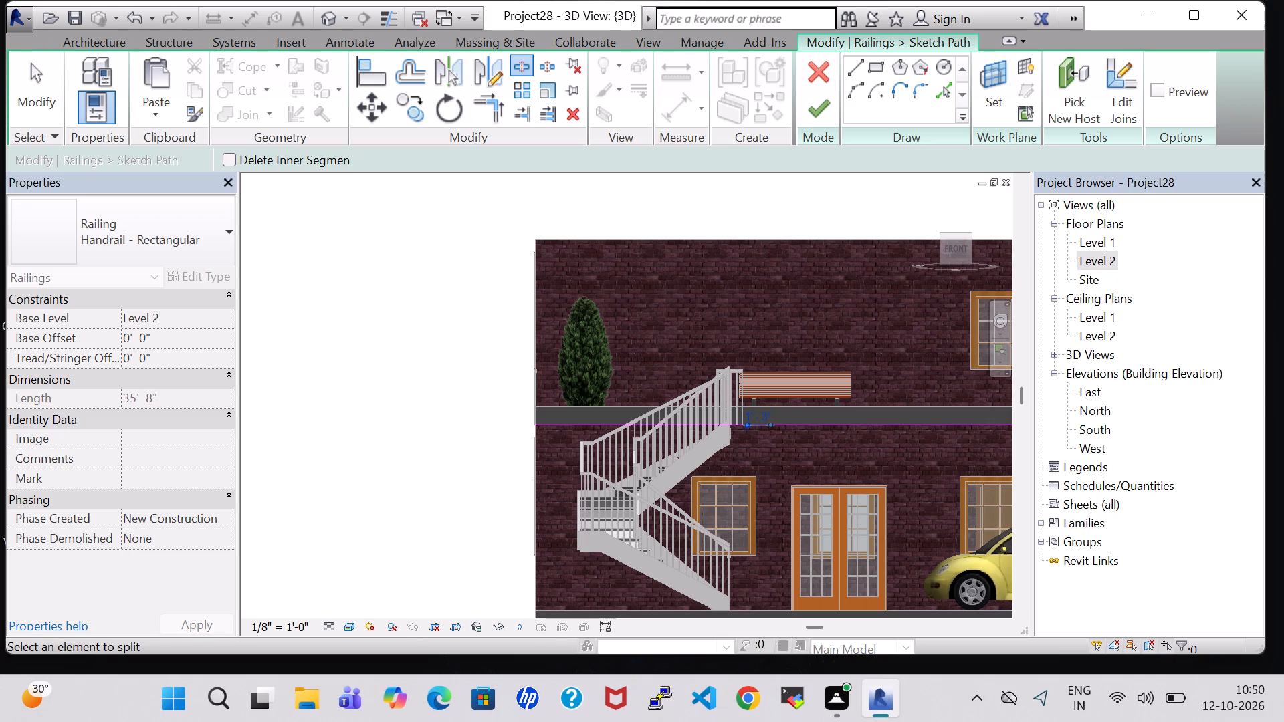
pyautogui.press('Escape')
pyautogui.press('Escape')
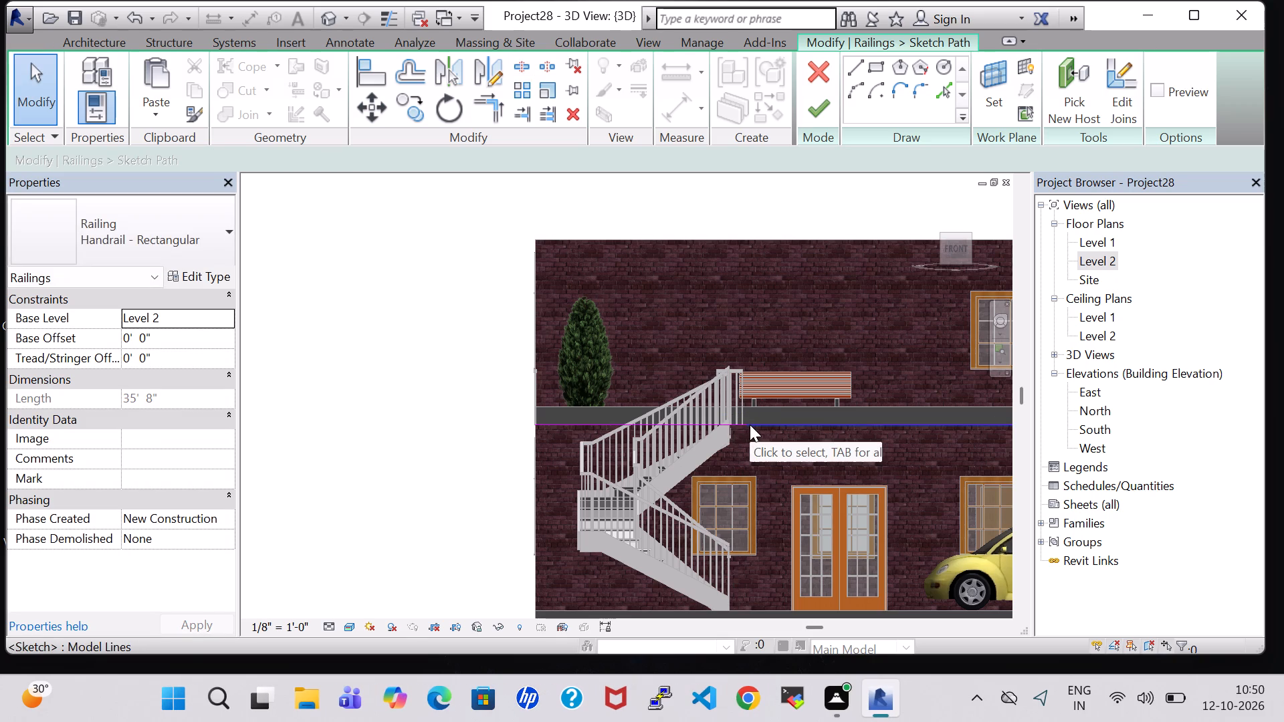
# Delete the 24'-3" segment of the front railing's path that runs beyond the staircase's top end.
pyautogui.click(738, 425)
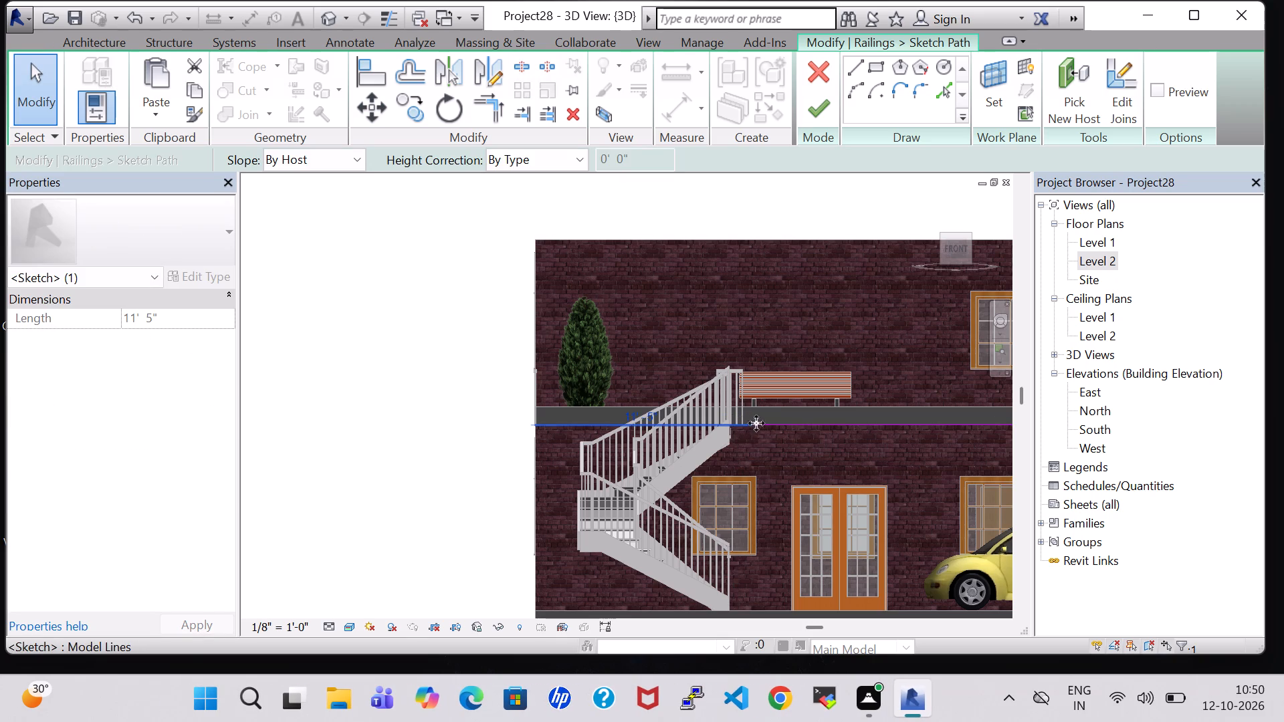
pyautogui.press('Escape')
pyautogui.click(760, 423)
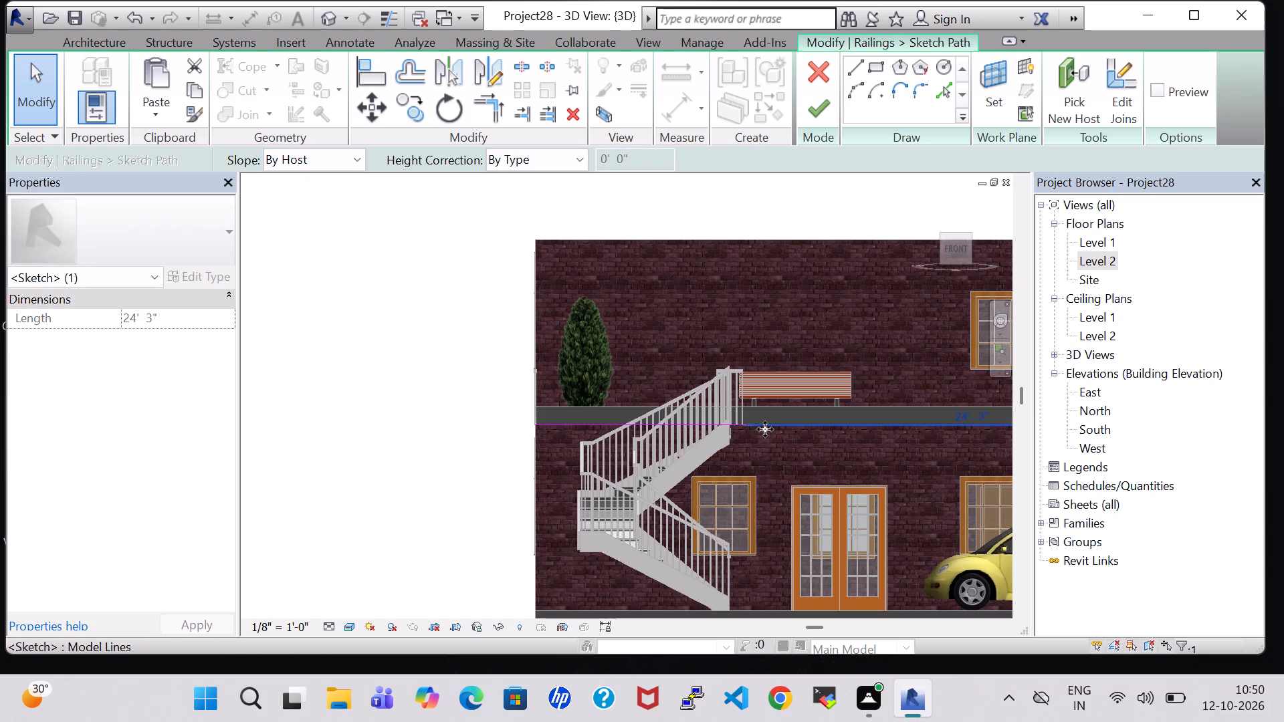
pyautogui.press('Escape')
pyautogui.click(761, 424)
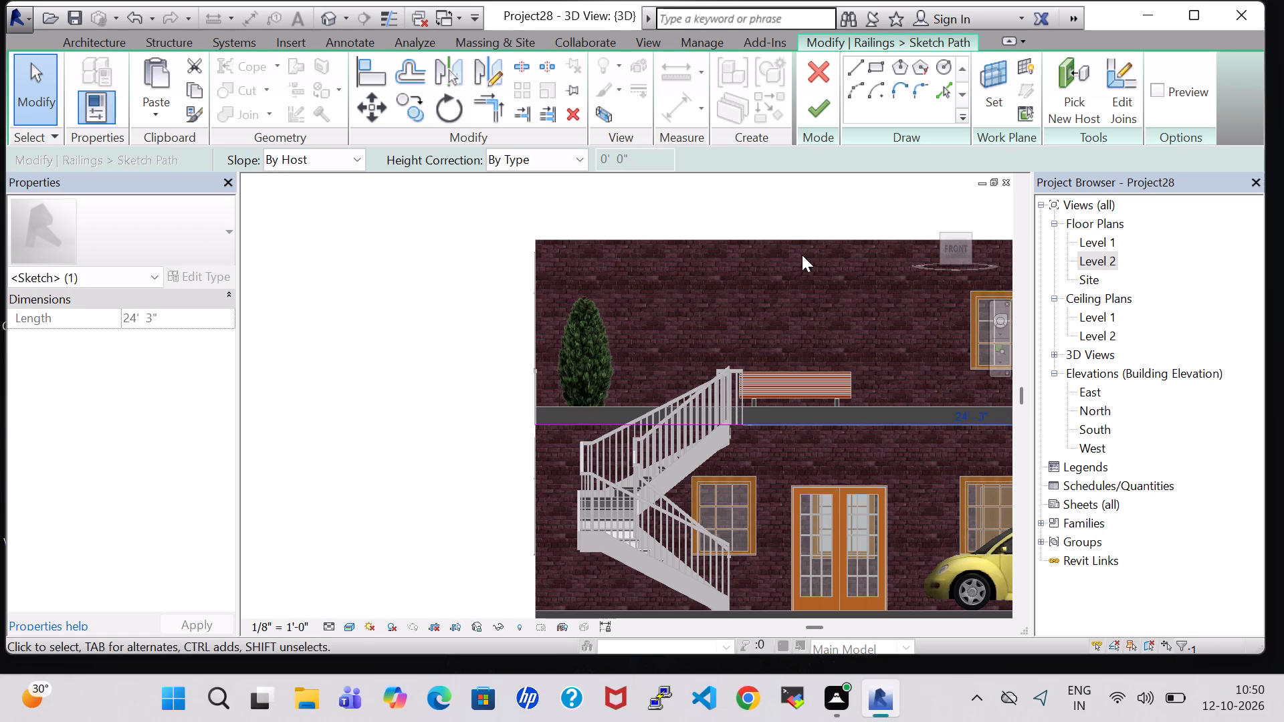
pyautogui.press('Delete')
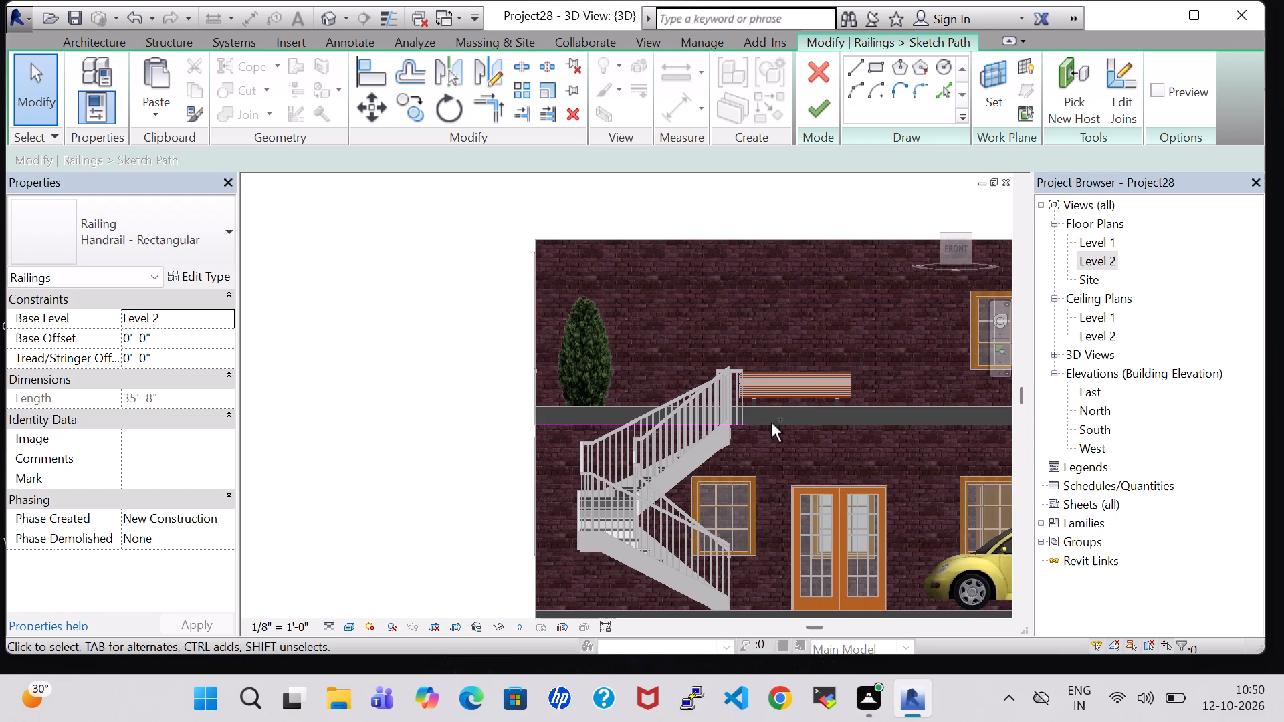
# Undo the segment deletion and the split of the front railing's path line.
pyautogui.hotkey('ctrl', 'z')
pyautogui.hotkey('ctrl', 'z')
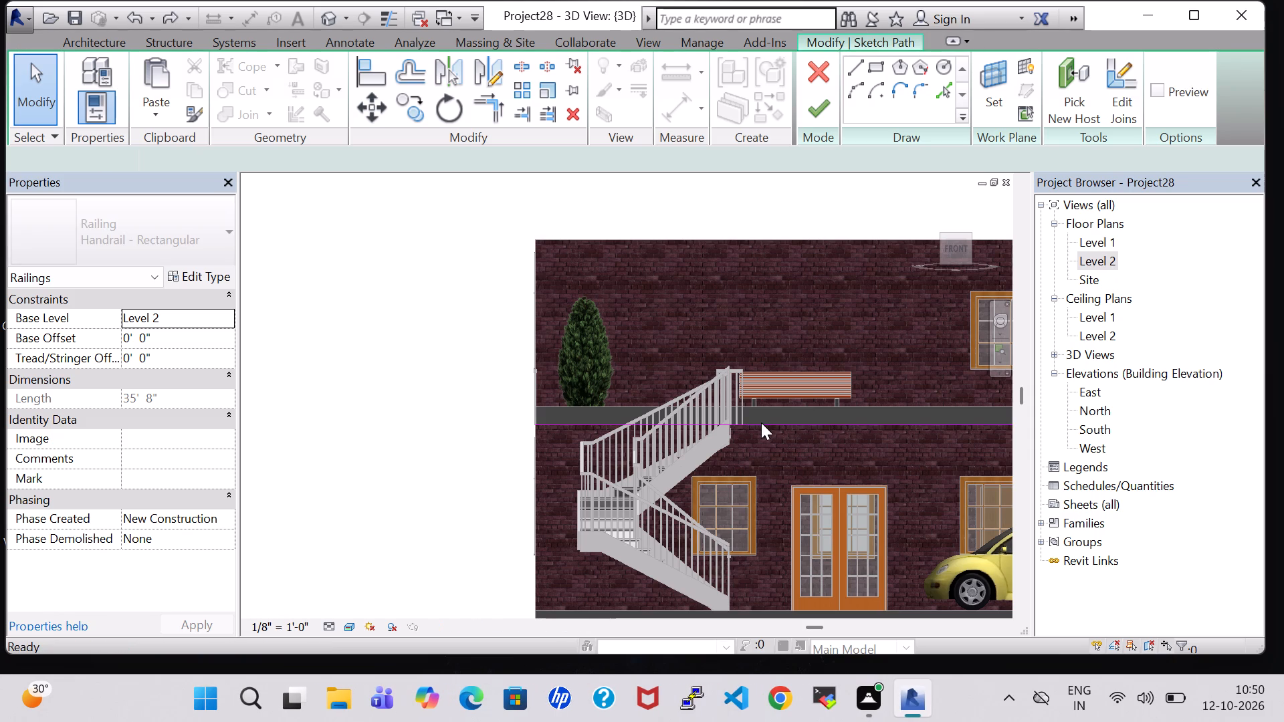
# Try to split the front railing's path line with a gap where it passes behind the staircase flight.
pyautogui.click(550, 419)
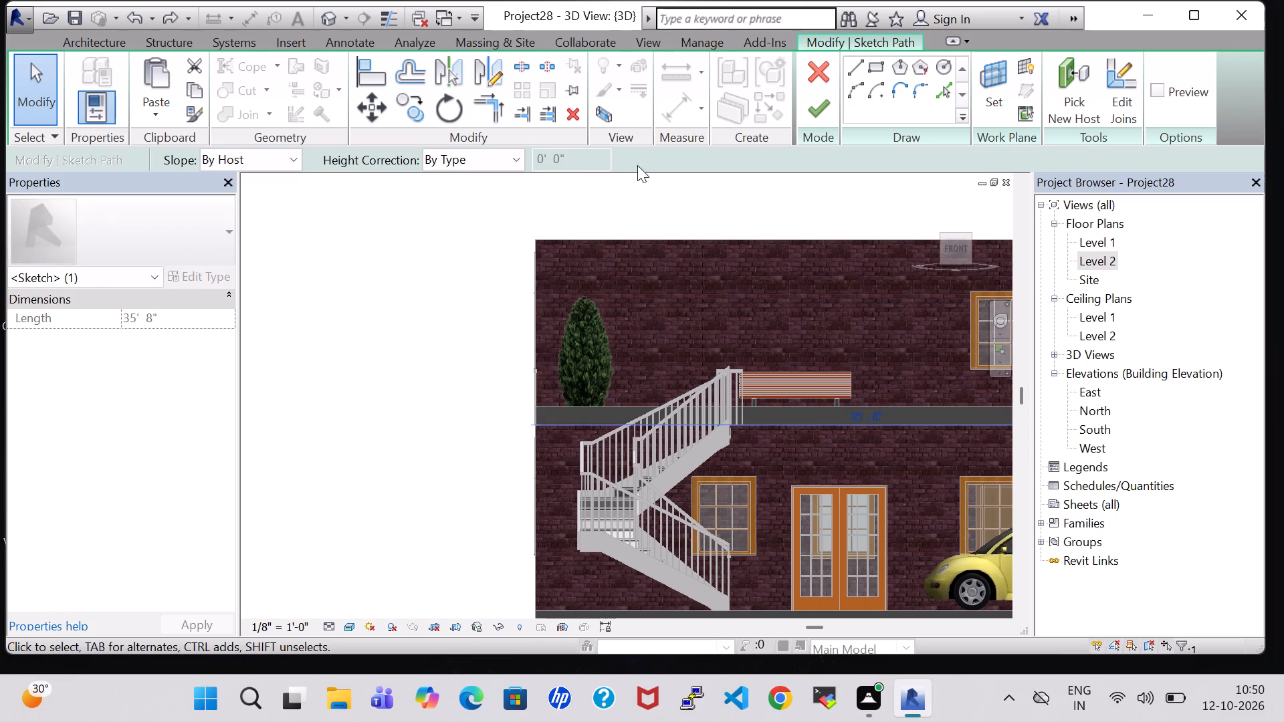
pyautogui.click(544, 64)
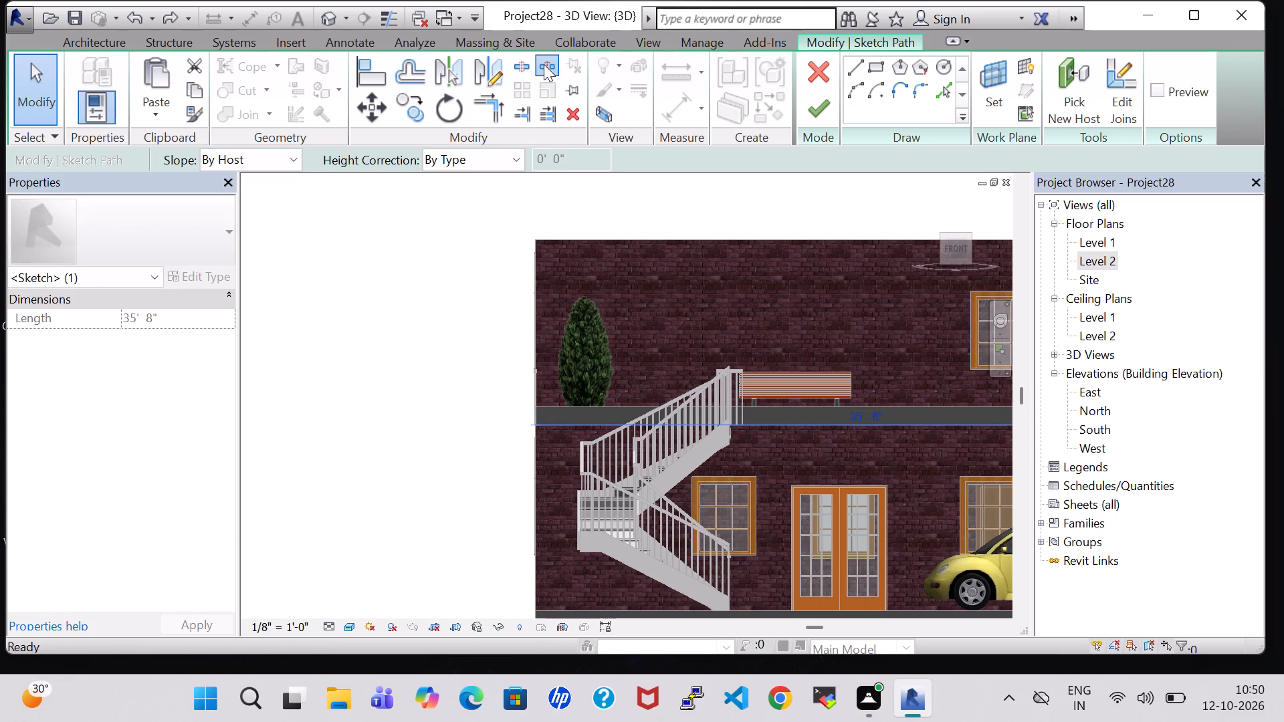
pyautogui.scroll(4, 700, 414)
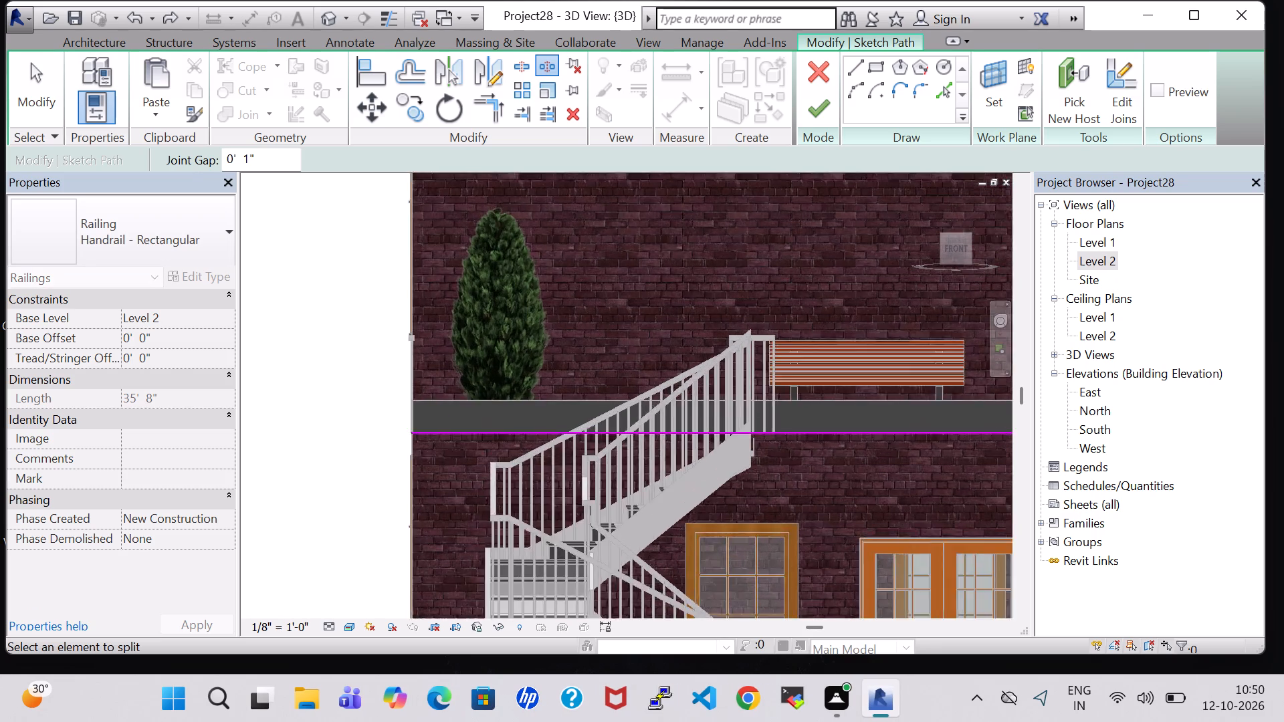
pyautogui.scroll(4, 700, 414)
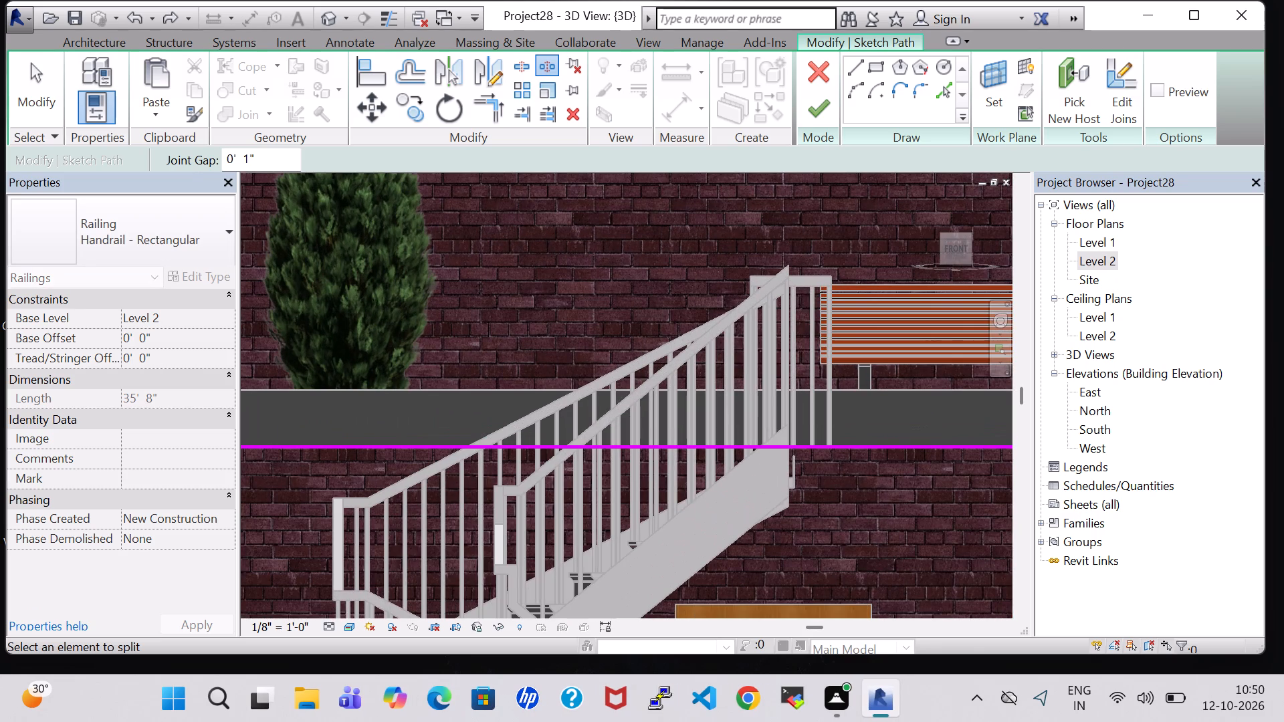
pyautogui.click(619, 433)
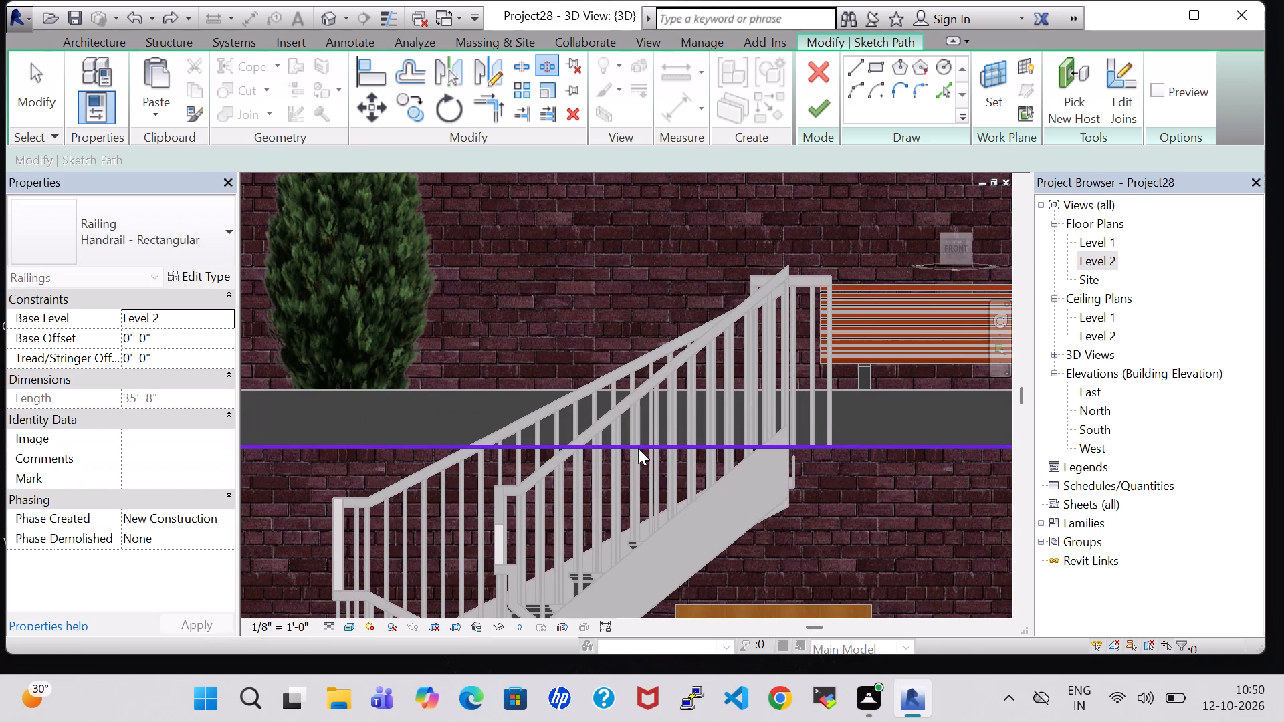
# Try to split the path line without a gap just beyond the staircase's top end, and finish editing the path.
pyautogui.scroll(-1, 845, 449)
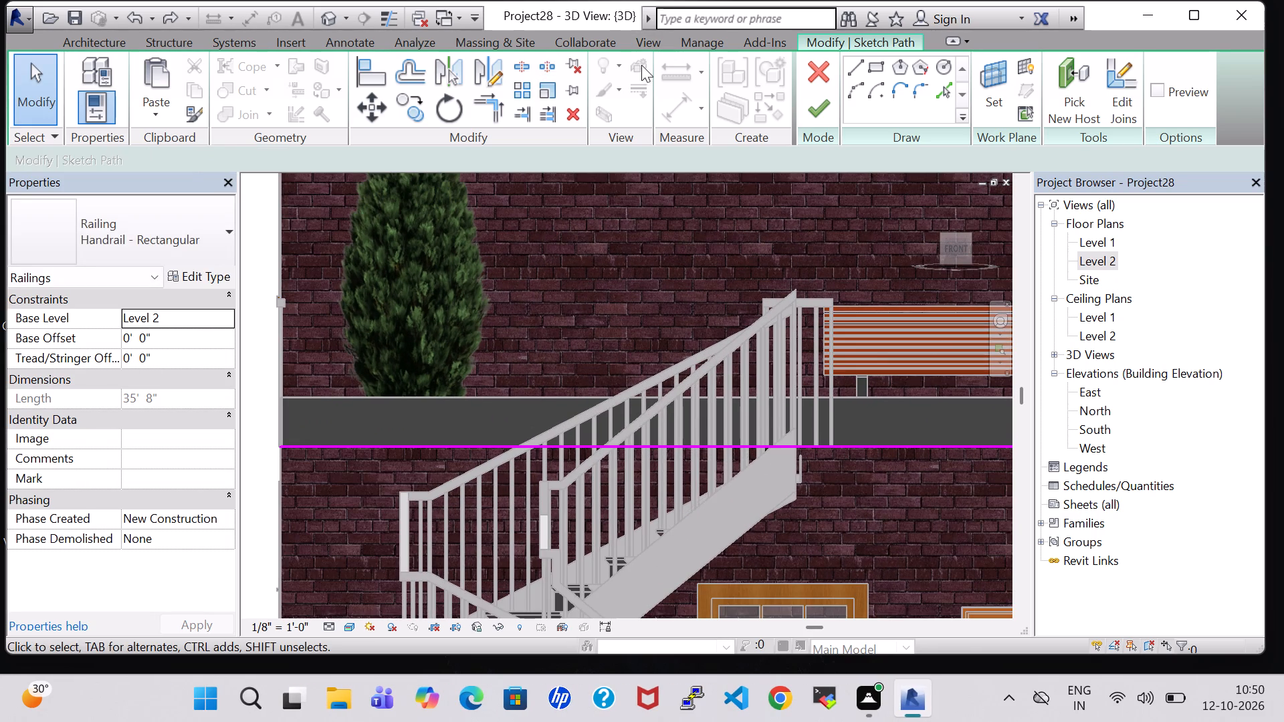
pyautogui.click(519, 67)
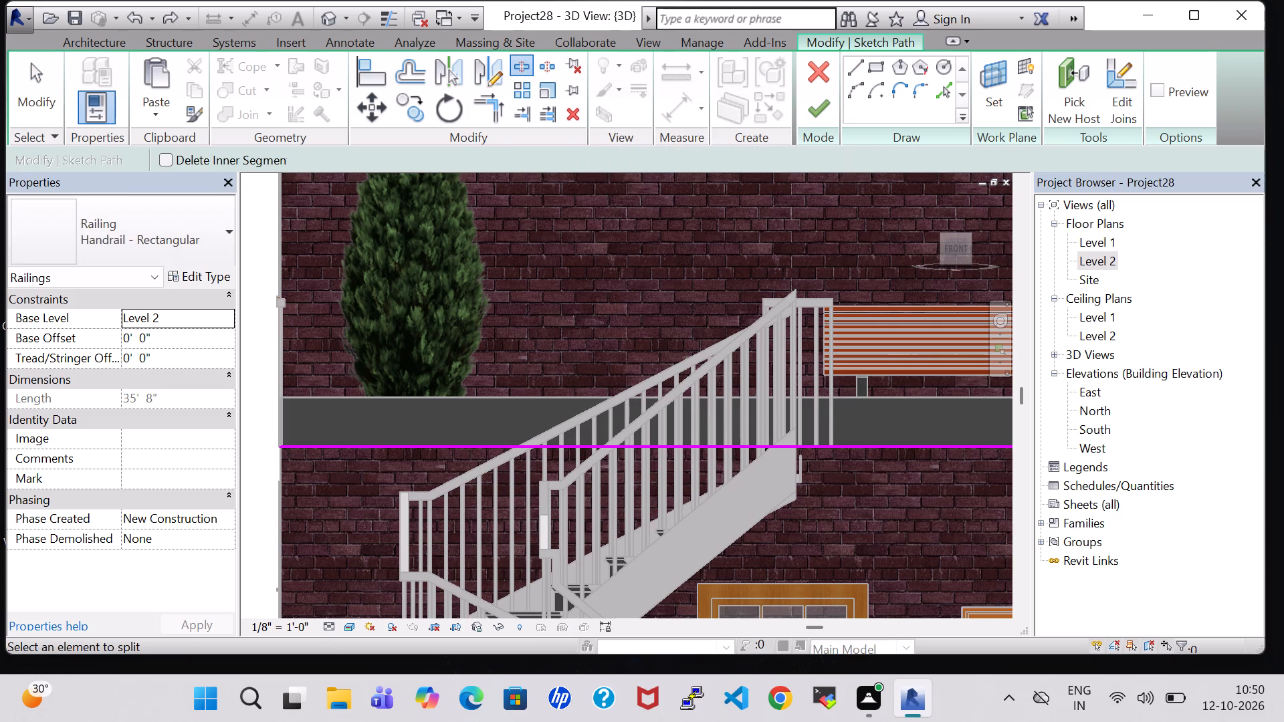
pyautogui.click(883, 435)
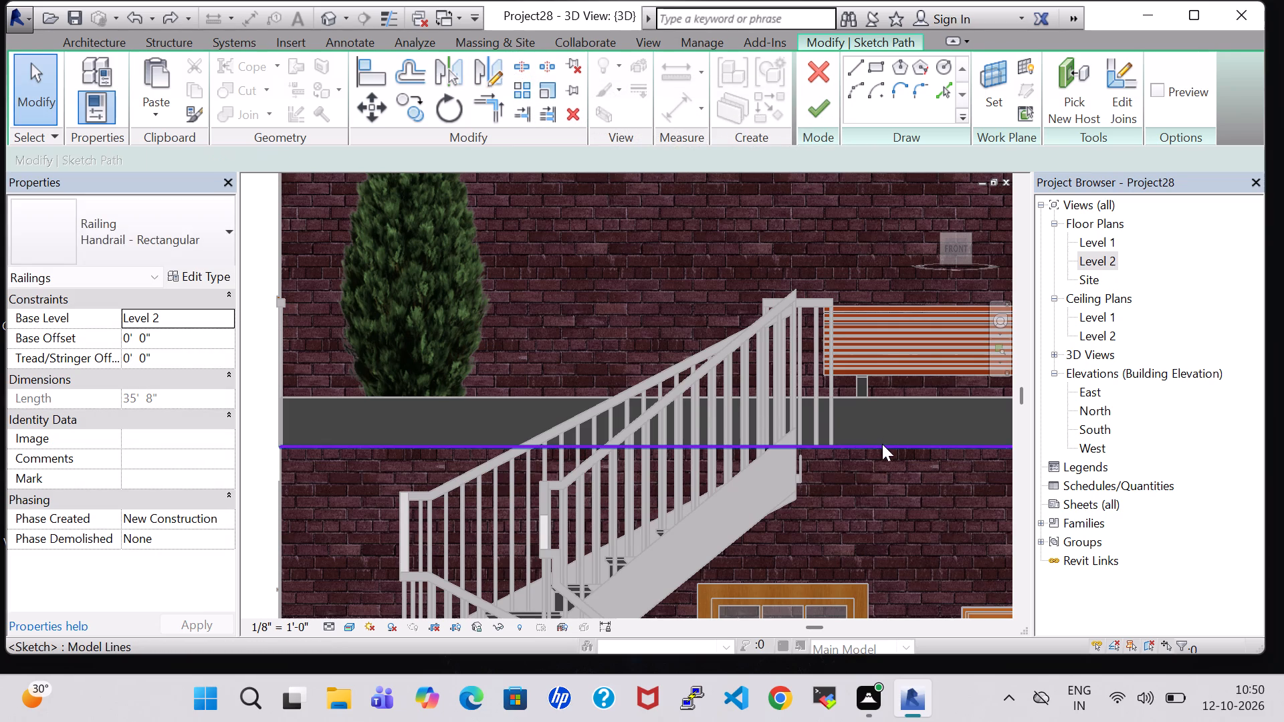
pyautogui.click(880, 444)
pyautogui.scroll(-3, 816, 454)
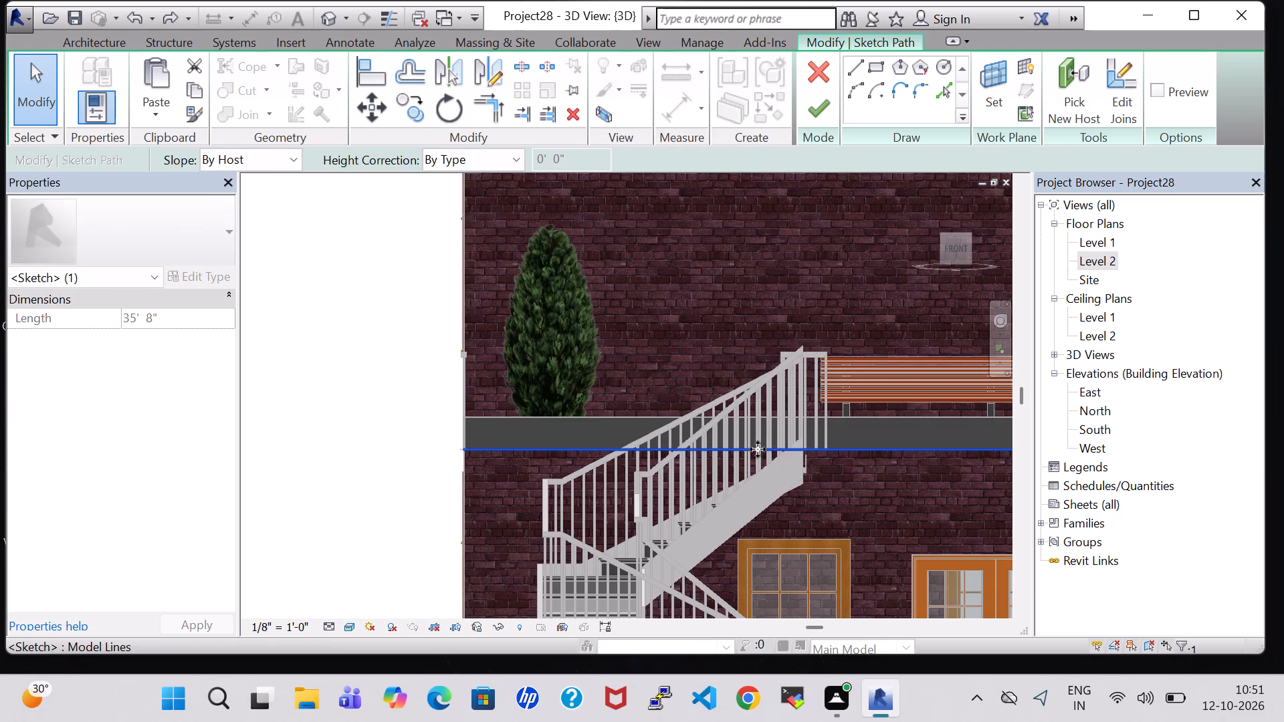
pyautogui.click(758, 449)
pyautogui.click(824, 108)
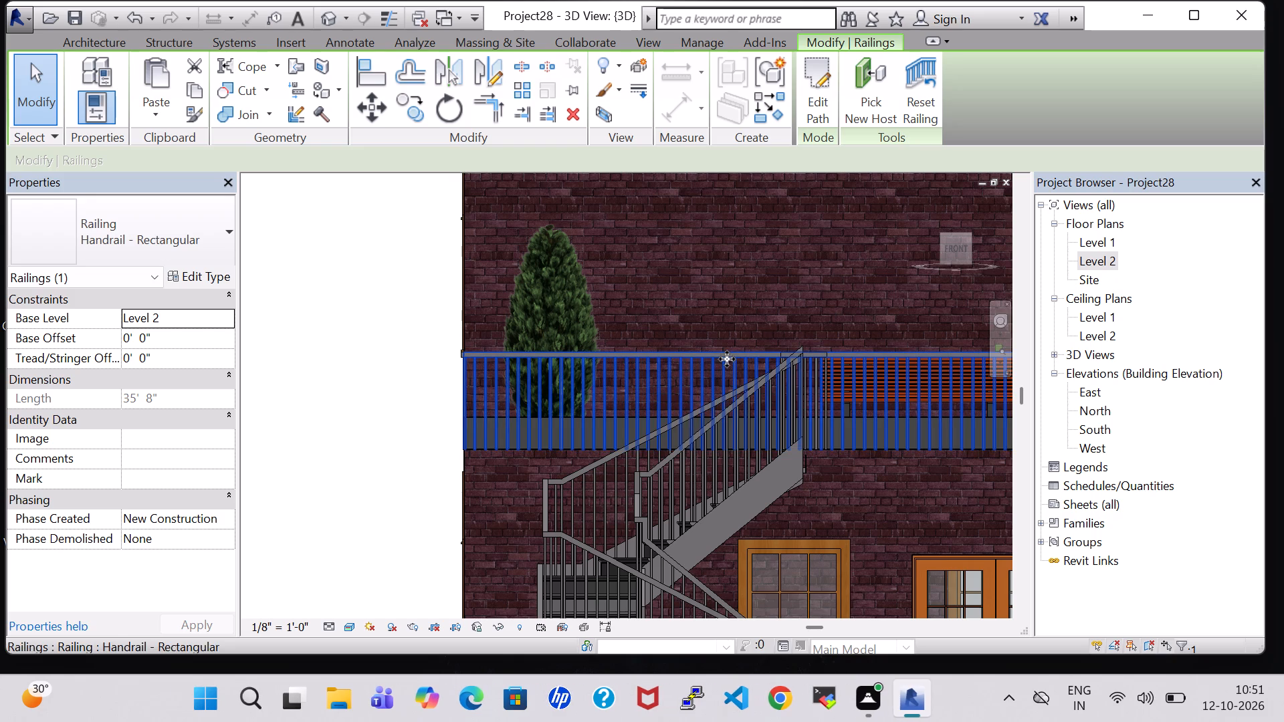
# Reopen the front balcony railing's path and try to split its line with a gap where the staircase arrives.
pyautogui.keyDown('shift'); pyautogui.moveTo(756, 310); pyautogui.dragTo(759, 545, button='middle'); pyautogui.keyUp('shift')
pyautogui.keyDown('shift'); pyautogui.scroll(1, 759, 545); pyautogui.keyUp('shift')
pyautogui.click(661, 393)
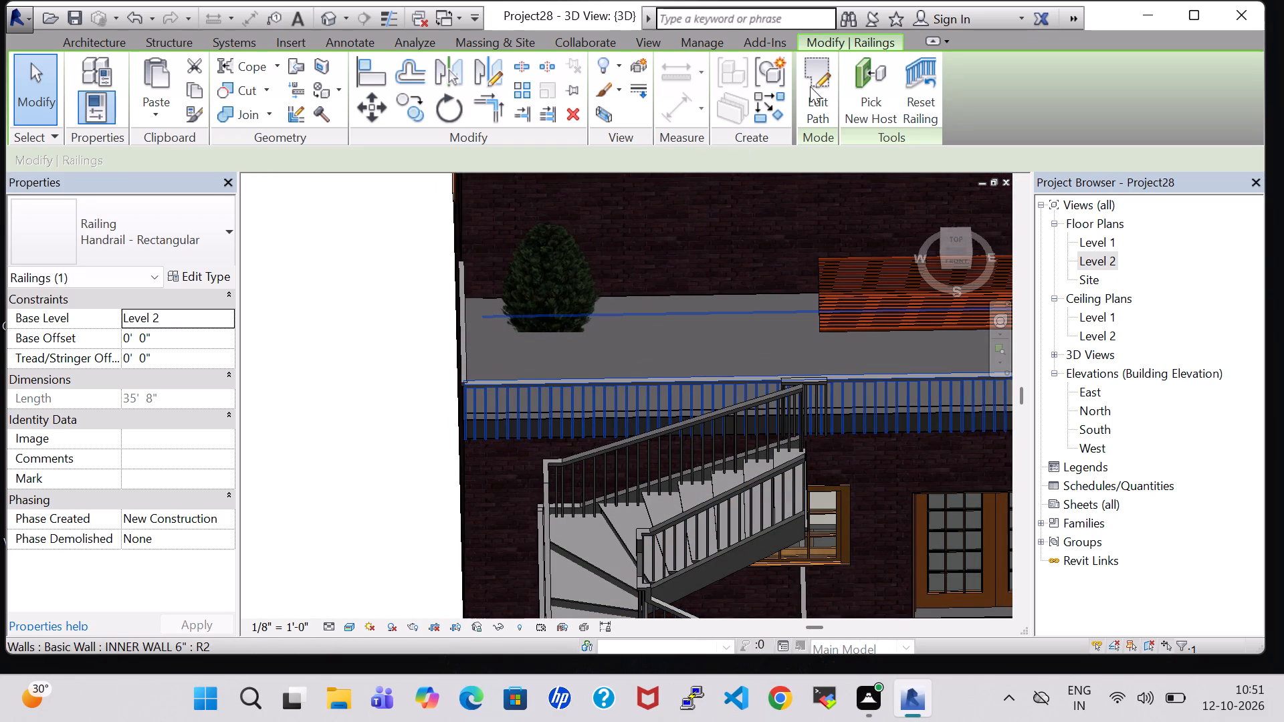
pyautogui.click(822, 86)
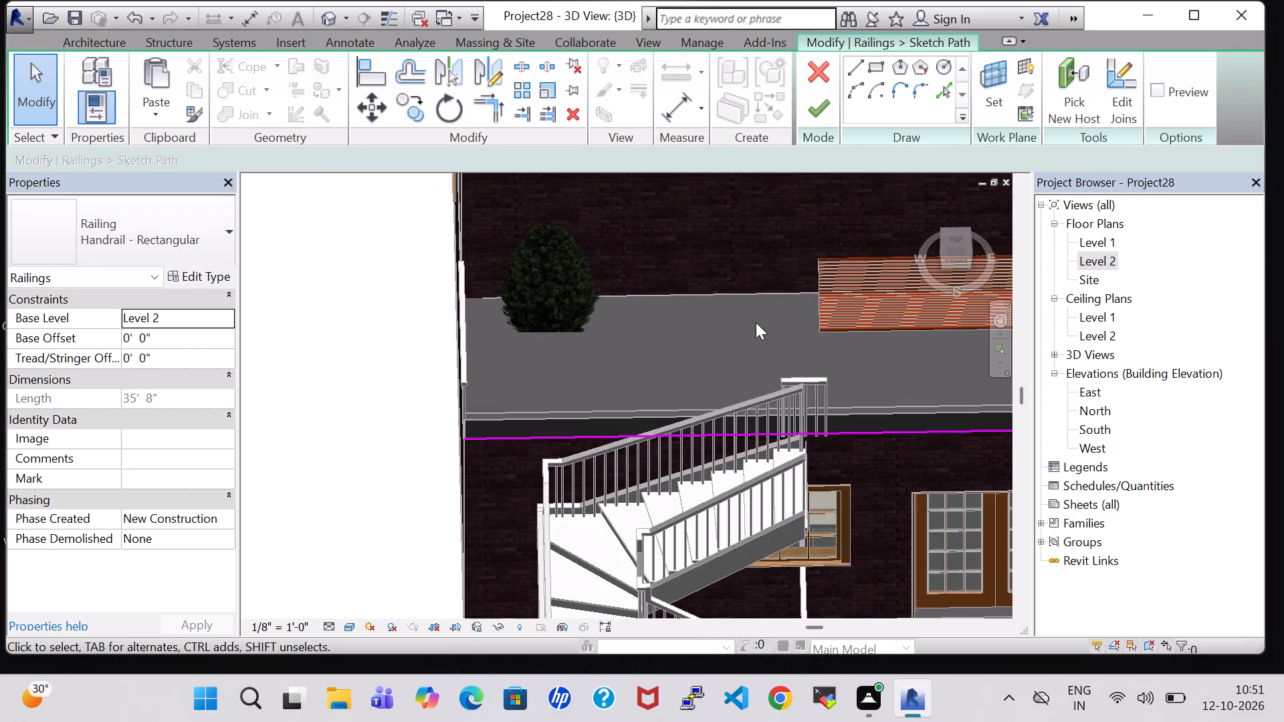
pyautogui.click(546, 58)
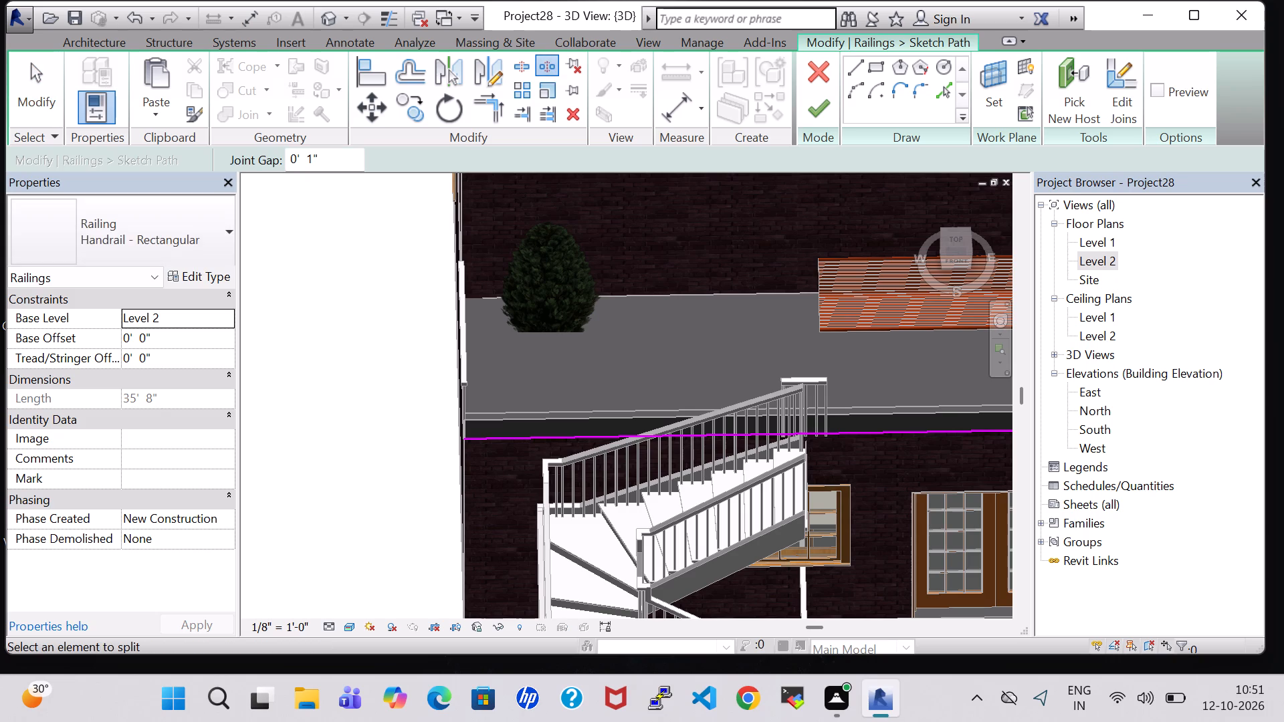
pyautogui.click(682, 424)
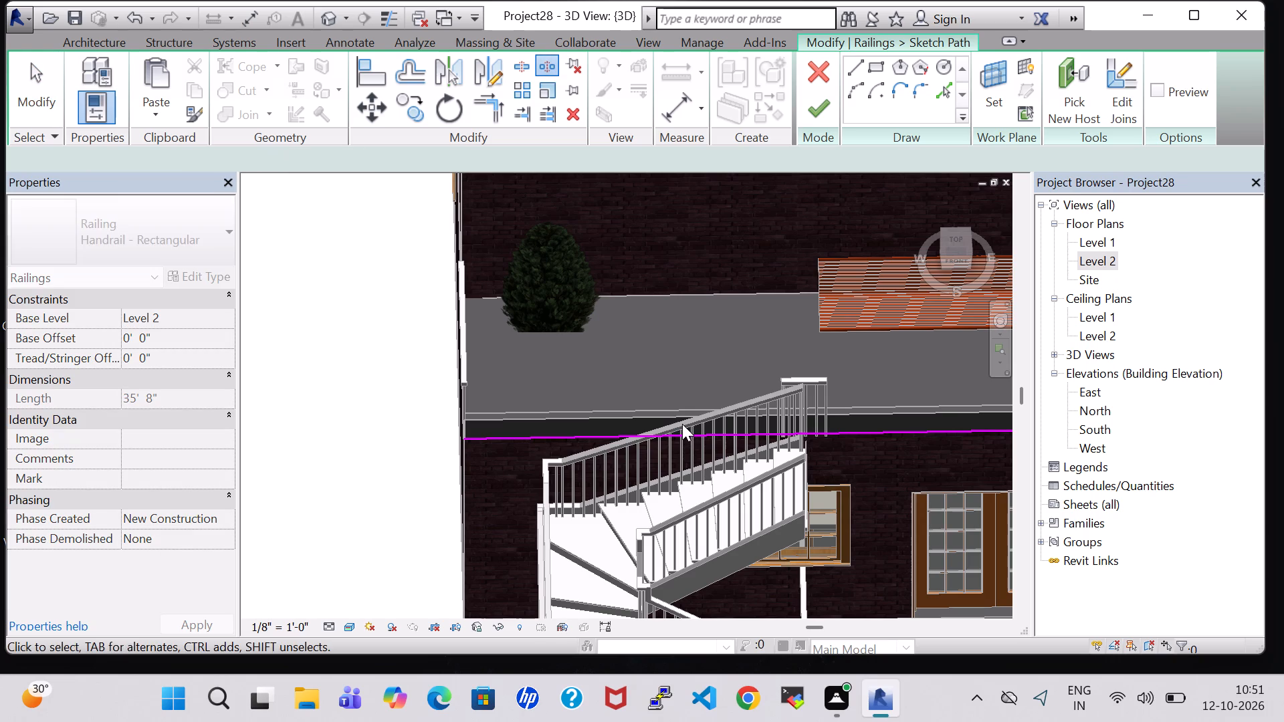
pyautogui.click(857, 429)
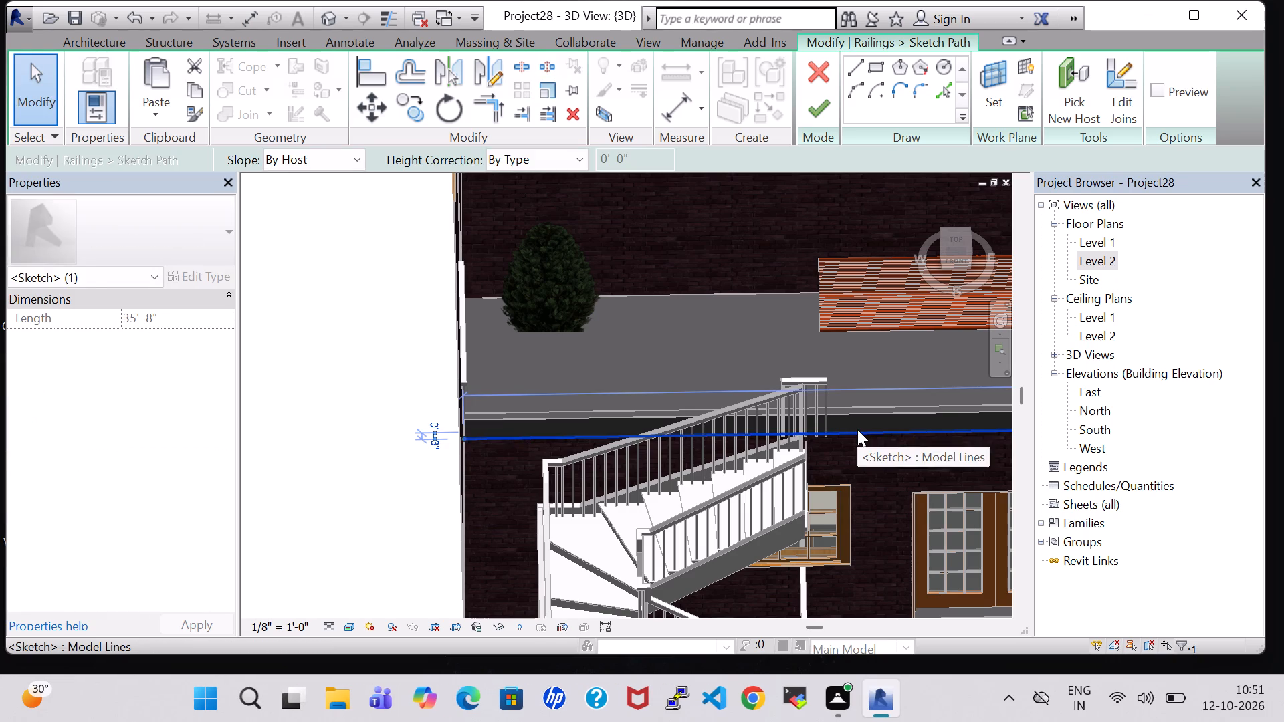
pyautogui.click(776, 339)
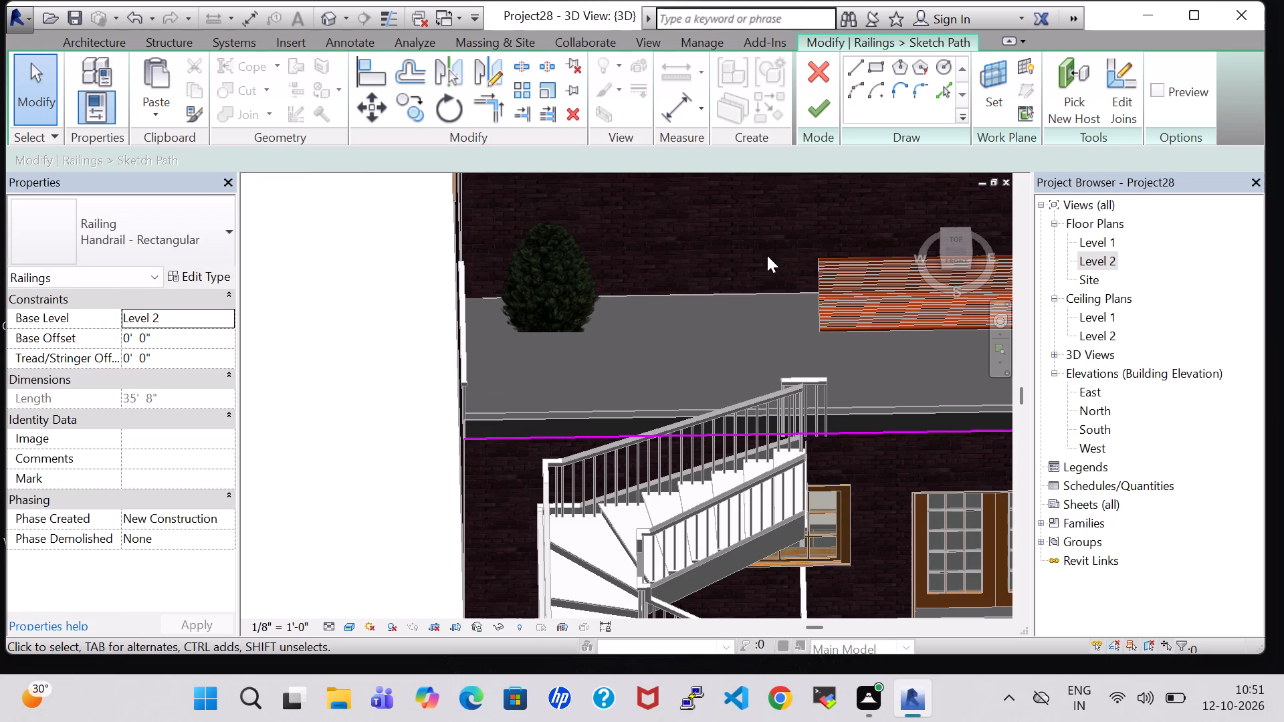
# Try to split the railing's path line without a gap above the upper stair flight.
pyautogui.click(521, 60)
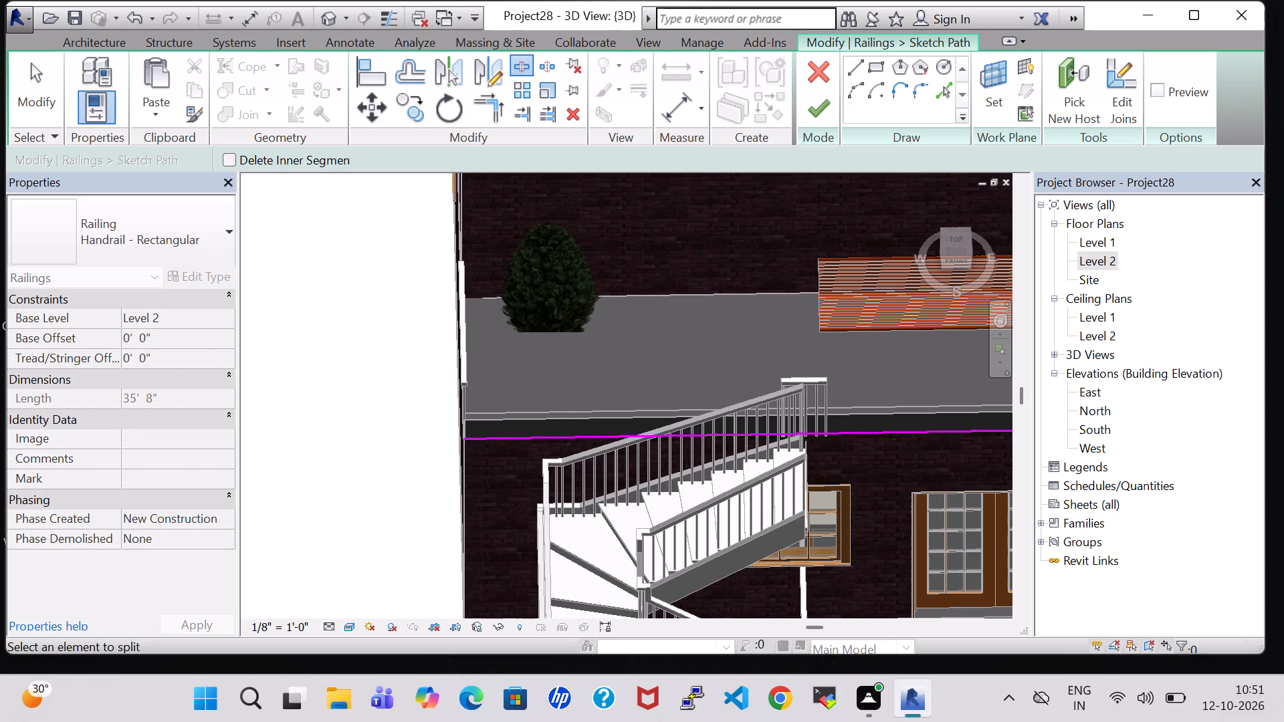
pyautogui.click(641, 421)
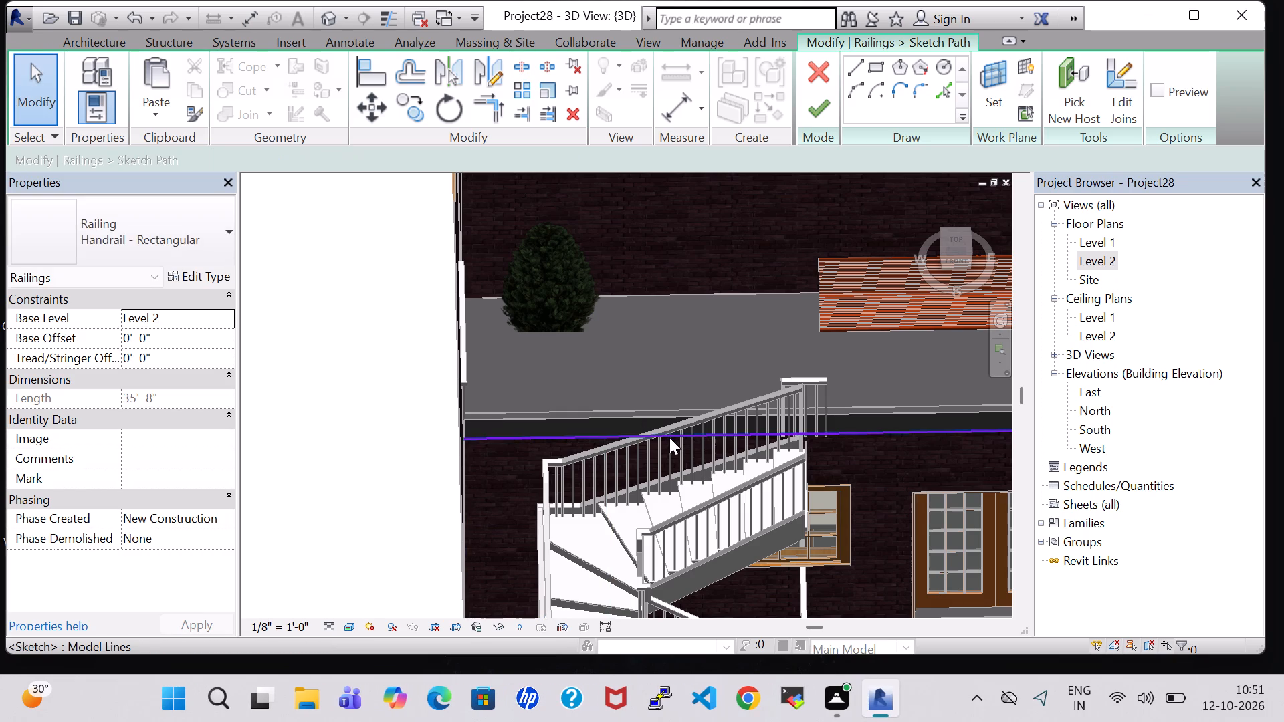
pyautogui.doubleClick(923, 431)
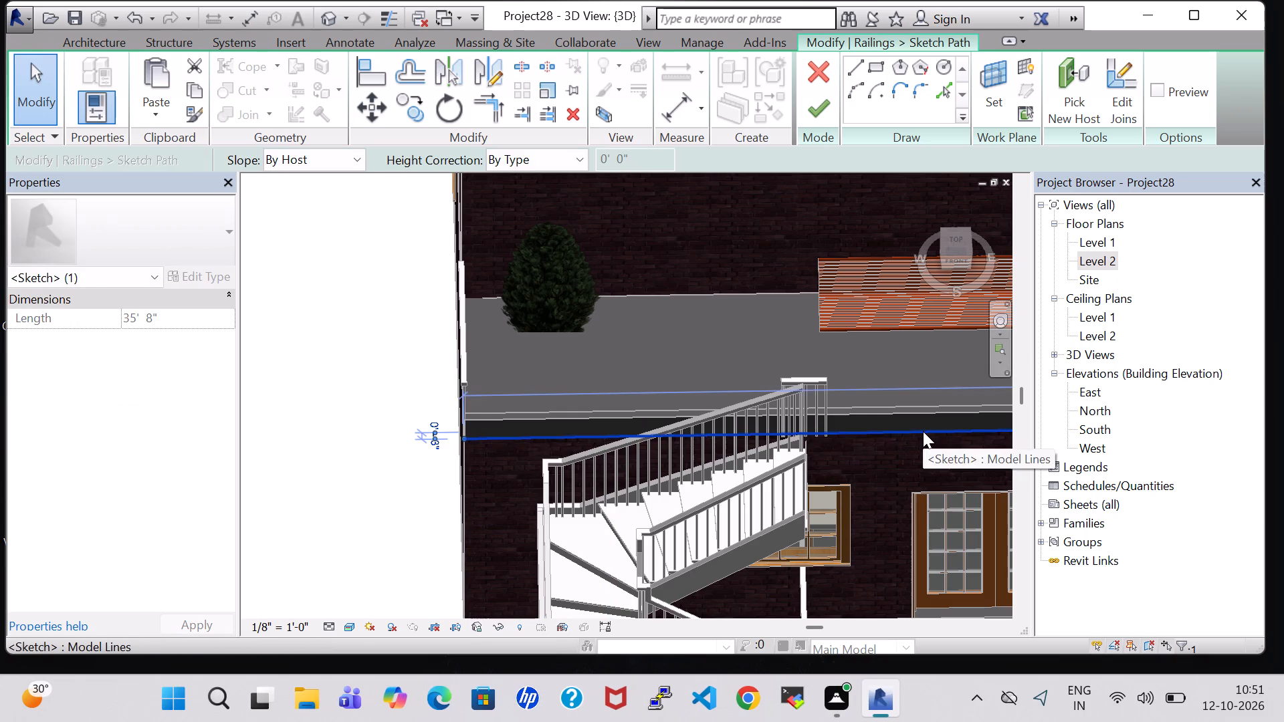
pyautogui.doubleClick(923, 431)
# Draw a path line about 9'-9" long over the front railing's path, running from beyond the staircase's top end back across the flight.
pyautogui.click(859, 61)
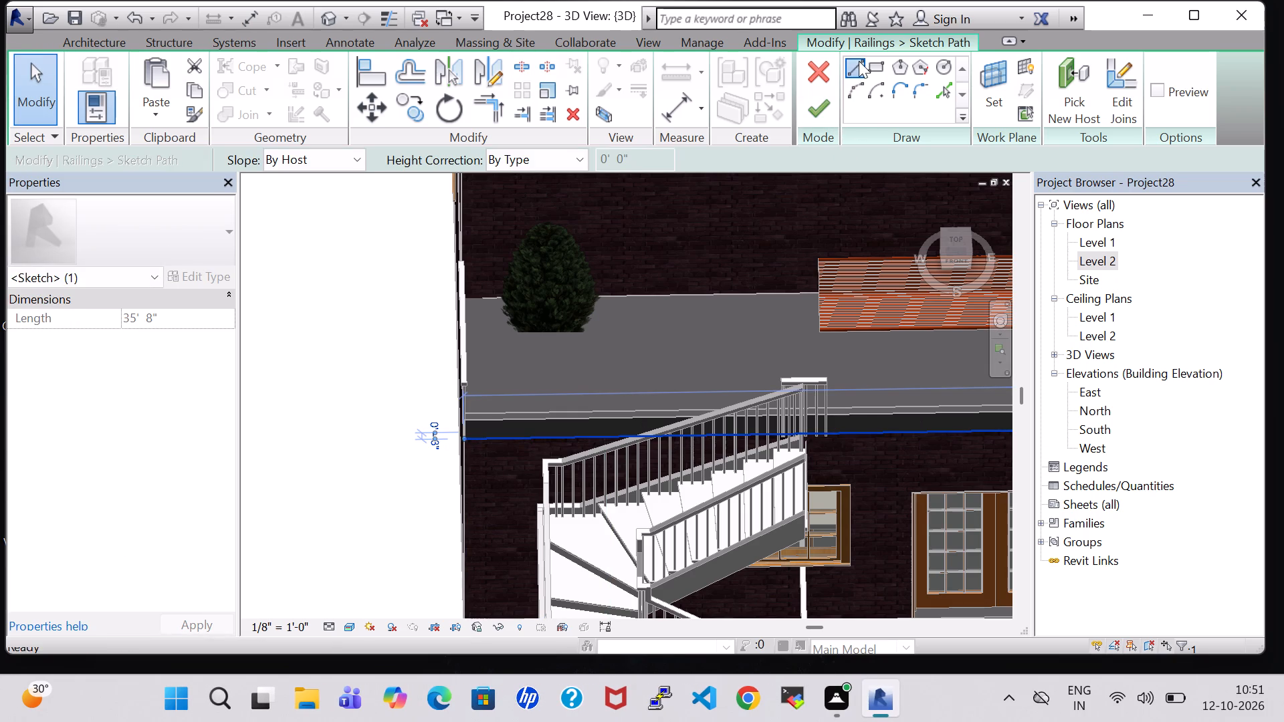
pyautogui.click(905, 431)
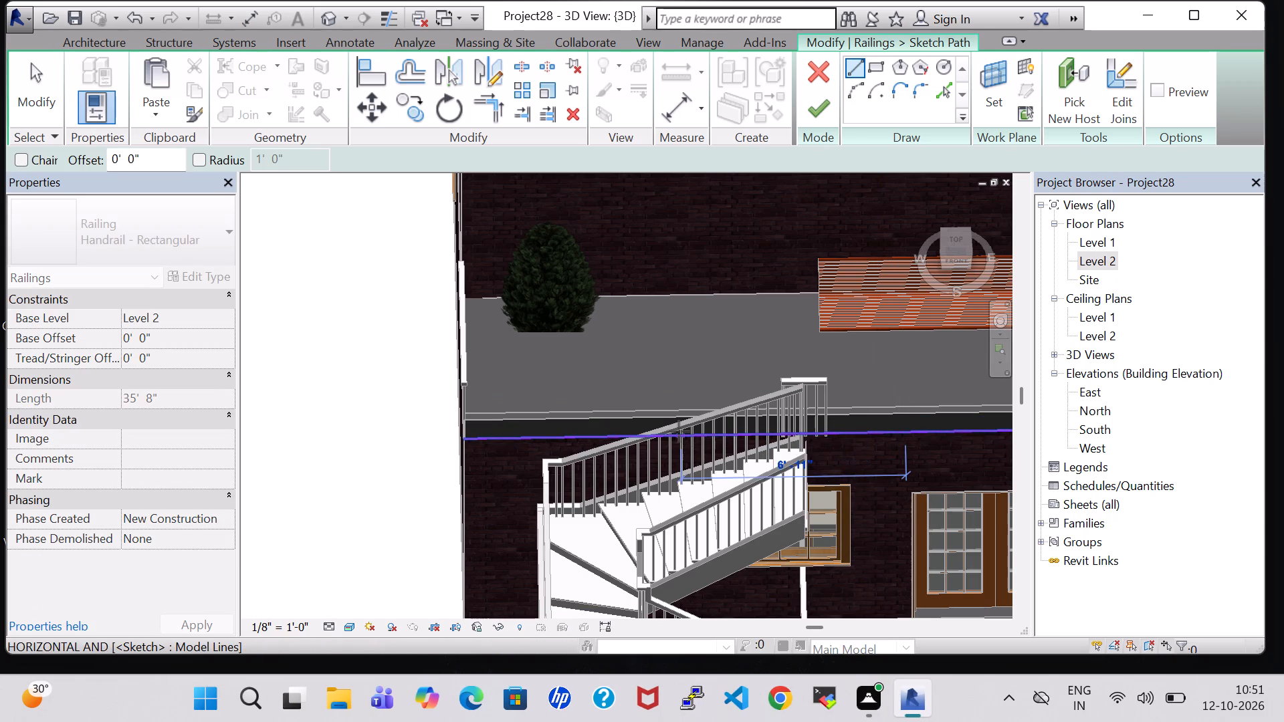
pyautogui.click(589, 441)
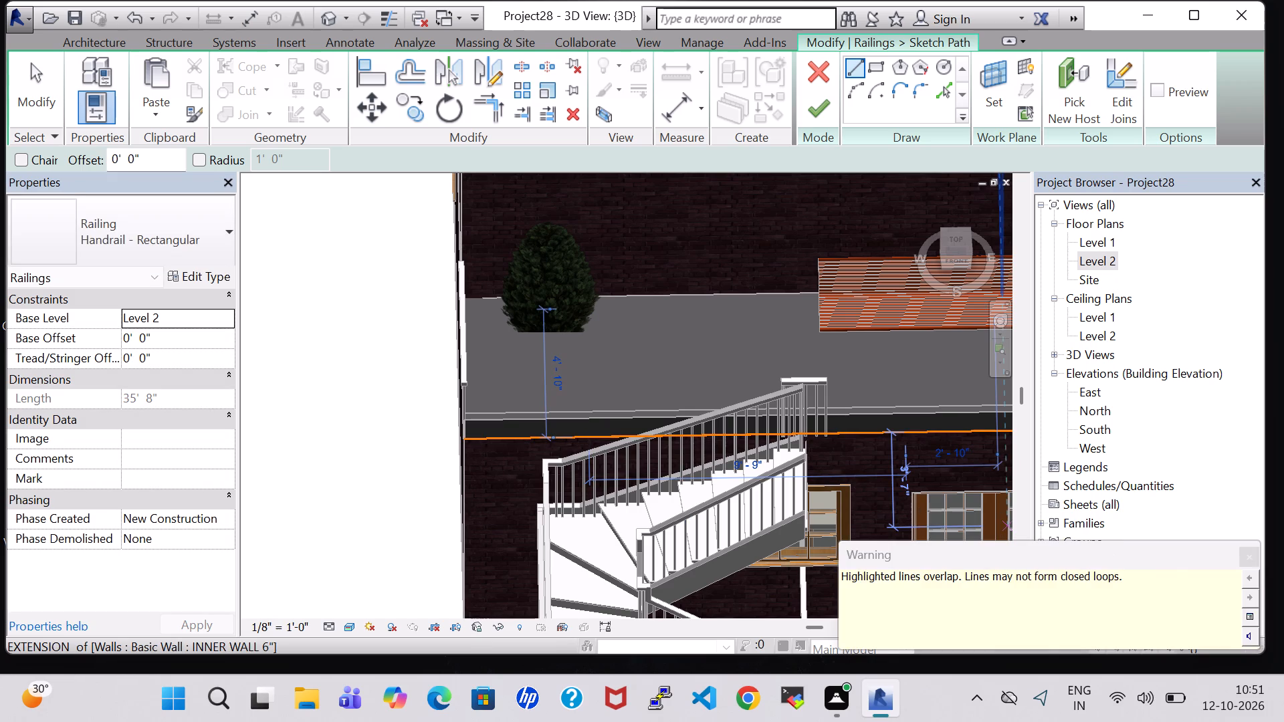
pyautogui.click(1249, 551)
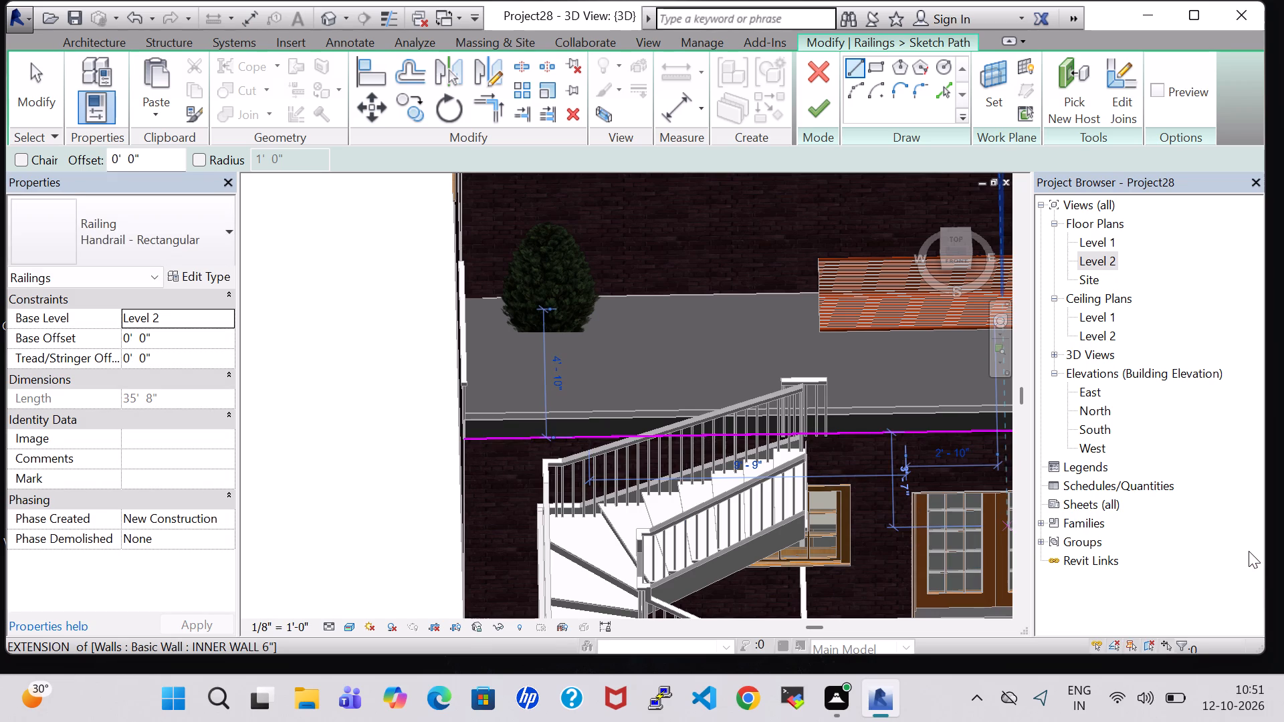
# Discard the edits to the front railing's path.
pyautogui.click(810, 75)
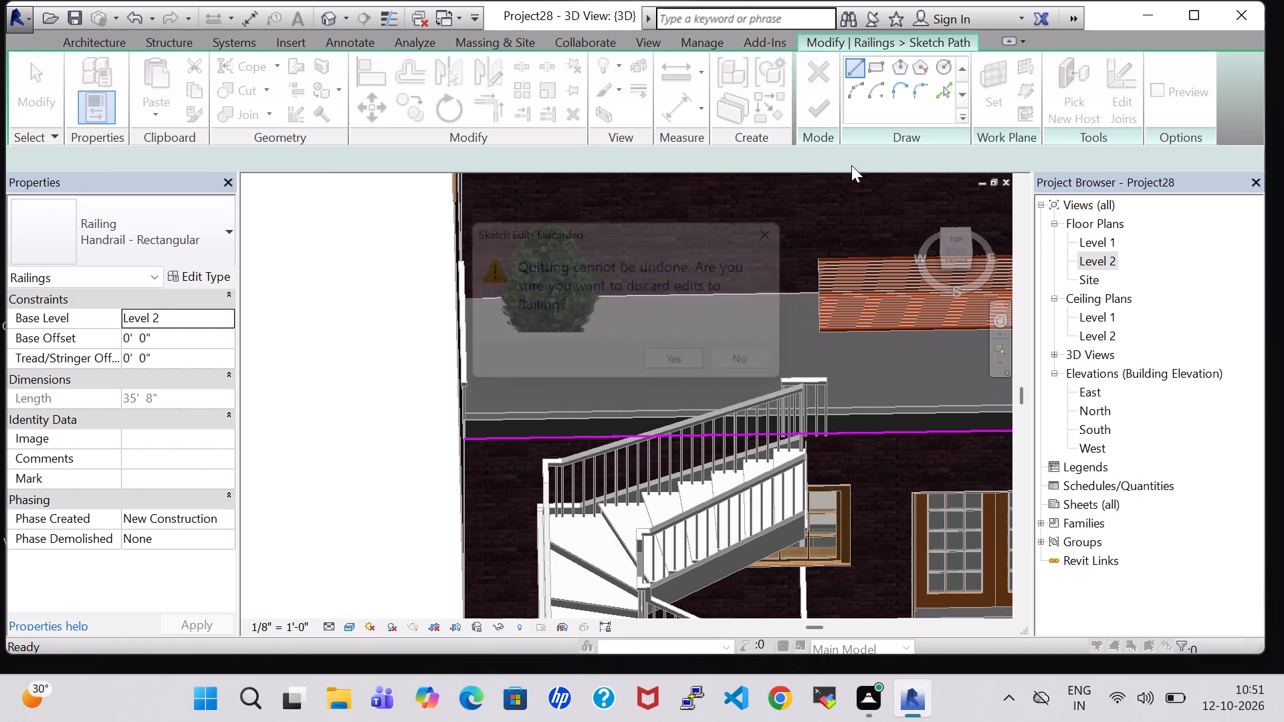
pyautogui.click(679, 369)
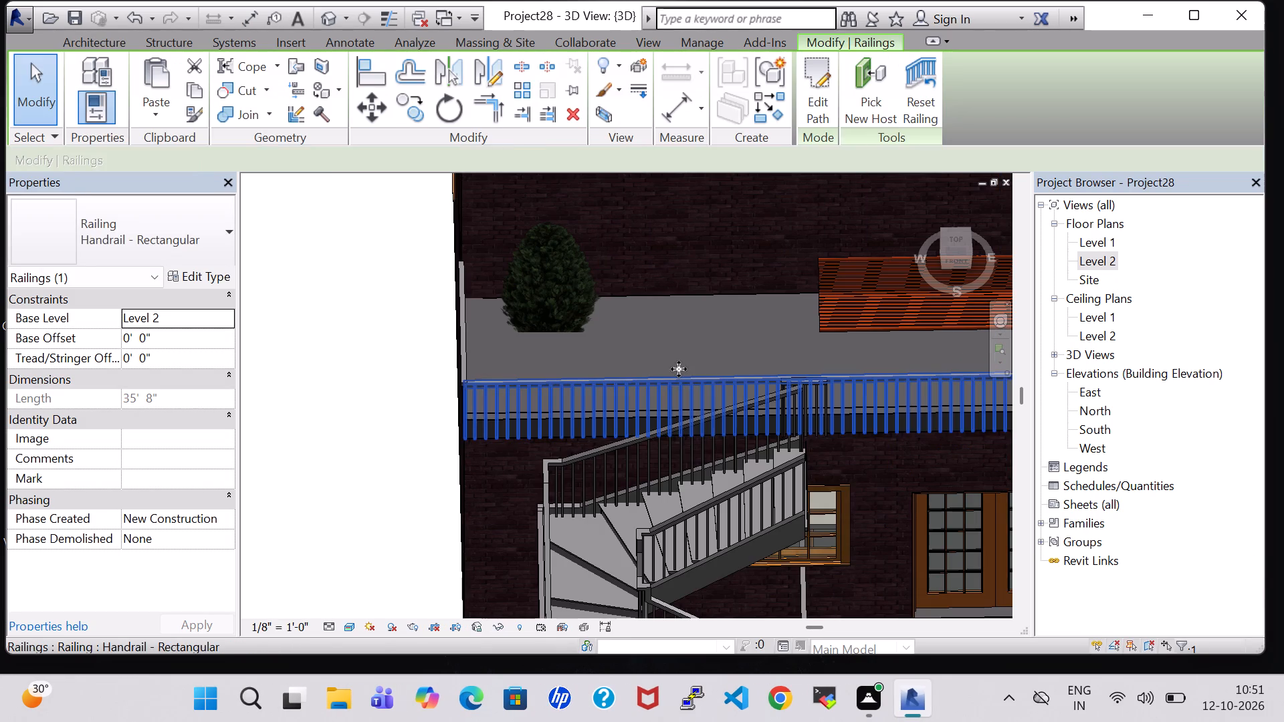
# Reopen the front balcony railing's path for editing.
pyautogui.click(733, 395)
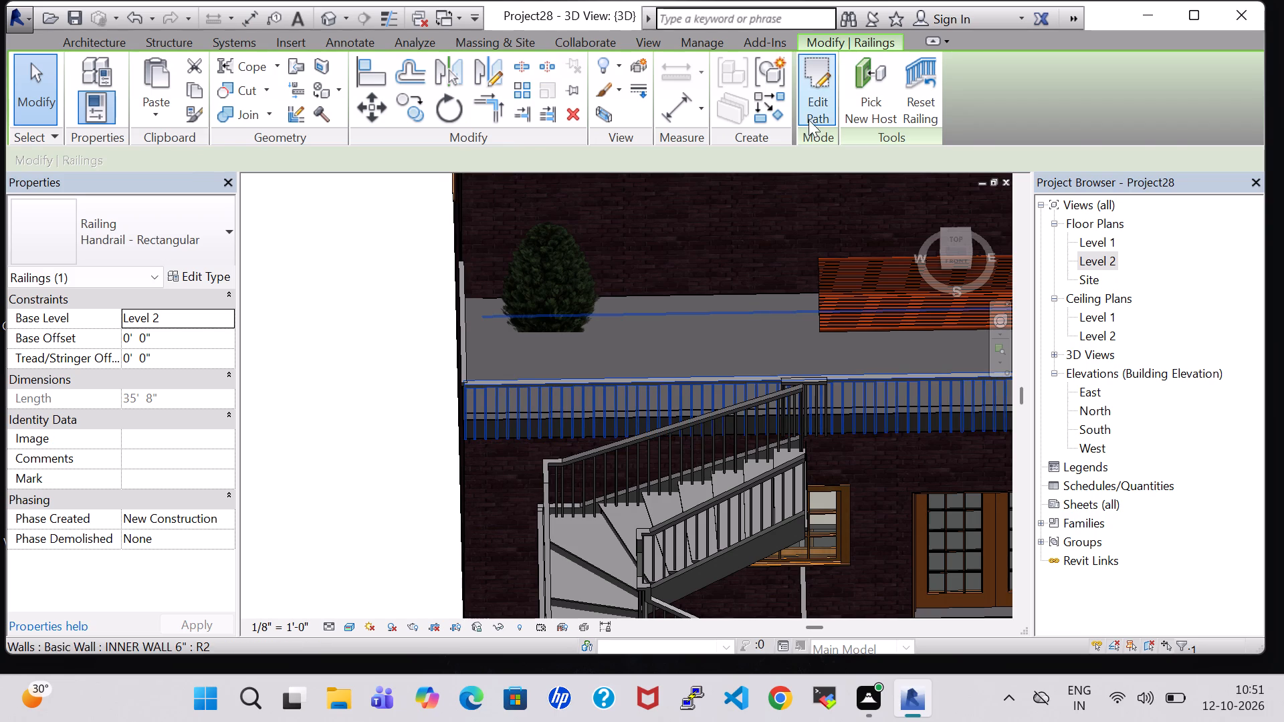
pyautogui.click(813, 105)
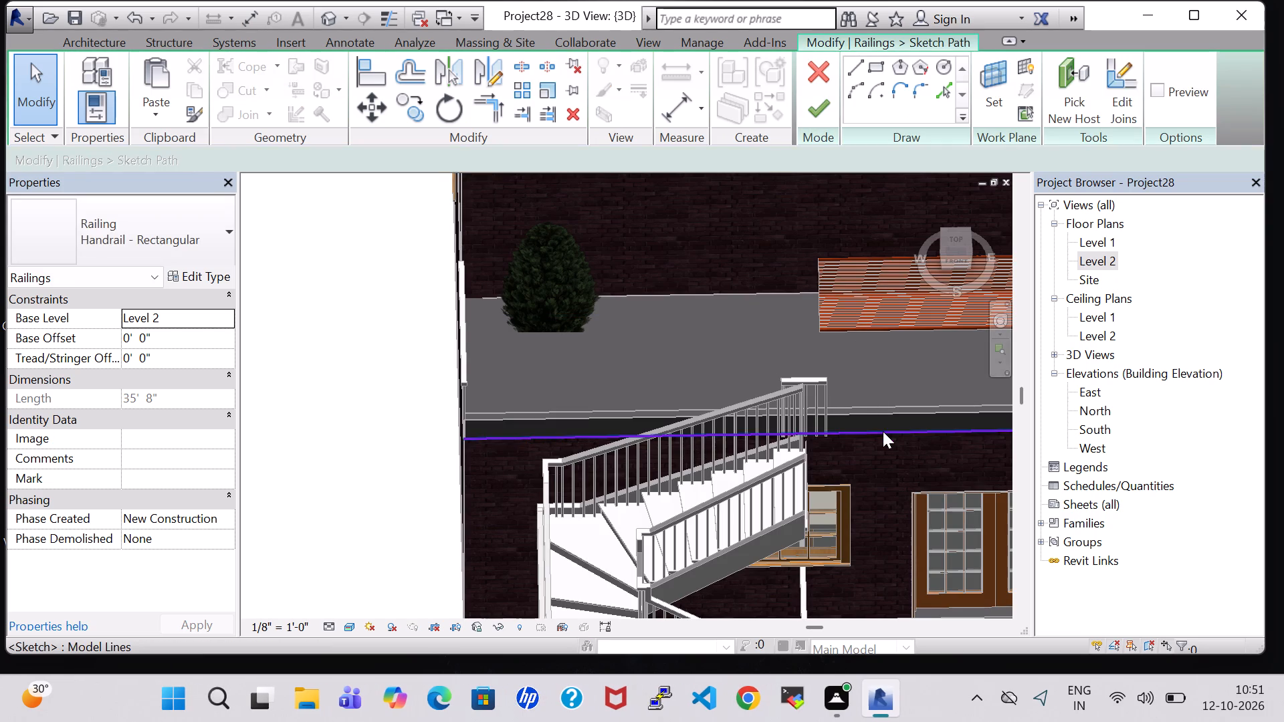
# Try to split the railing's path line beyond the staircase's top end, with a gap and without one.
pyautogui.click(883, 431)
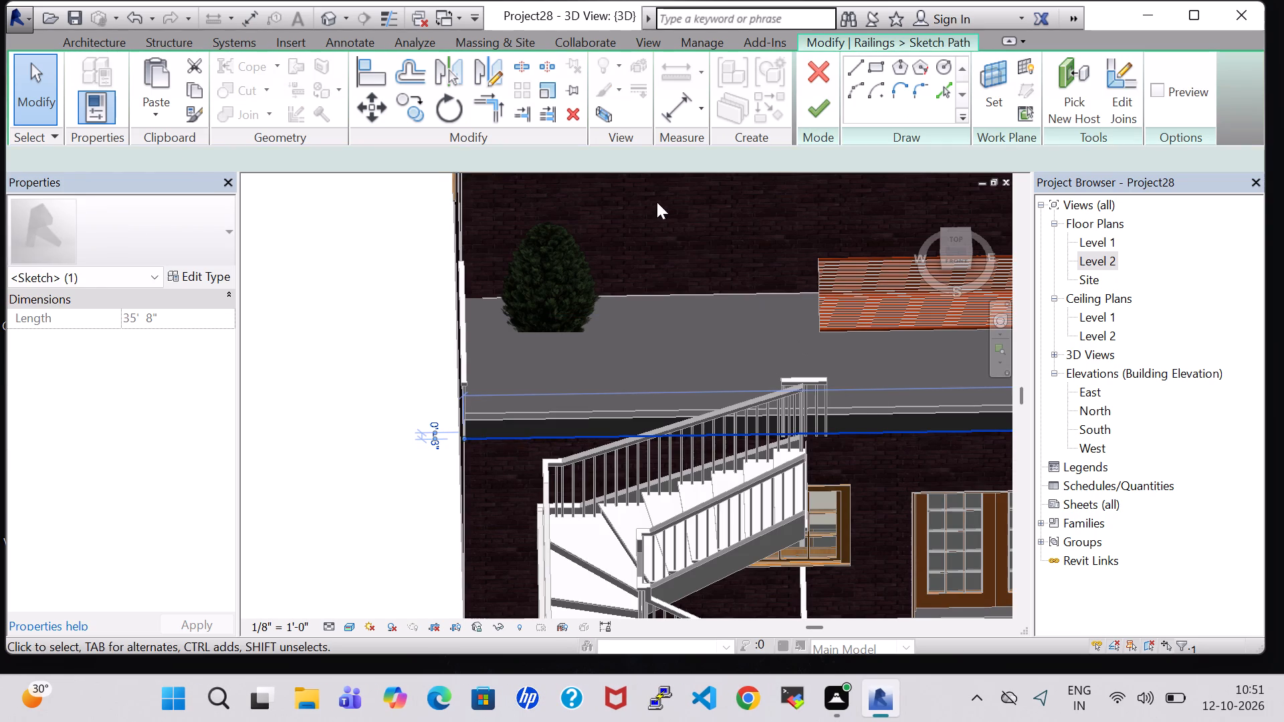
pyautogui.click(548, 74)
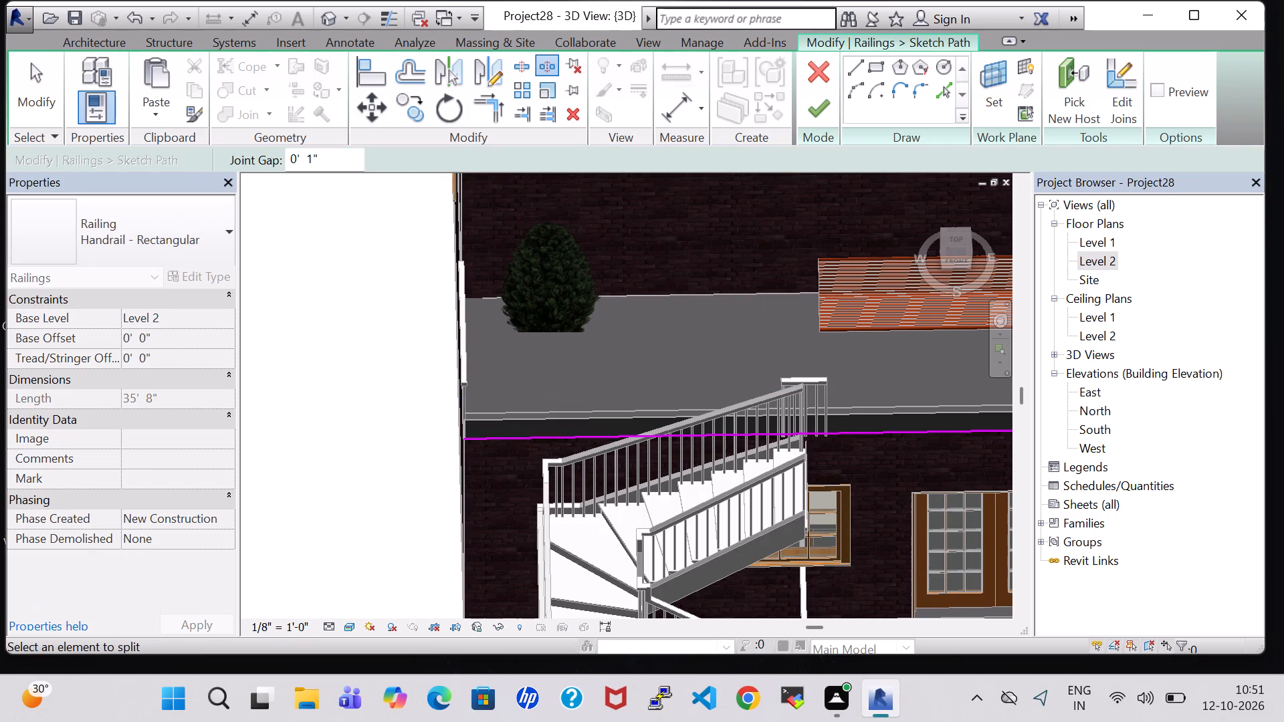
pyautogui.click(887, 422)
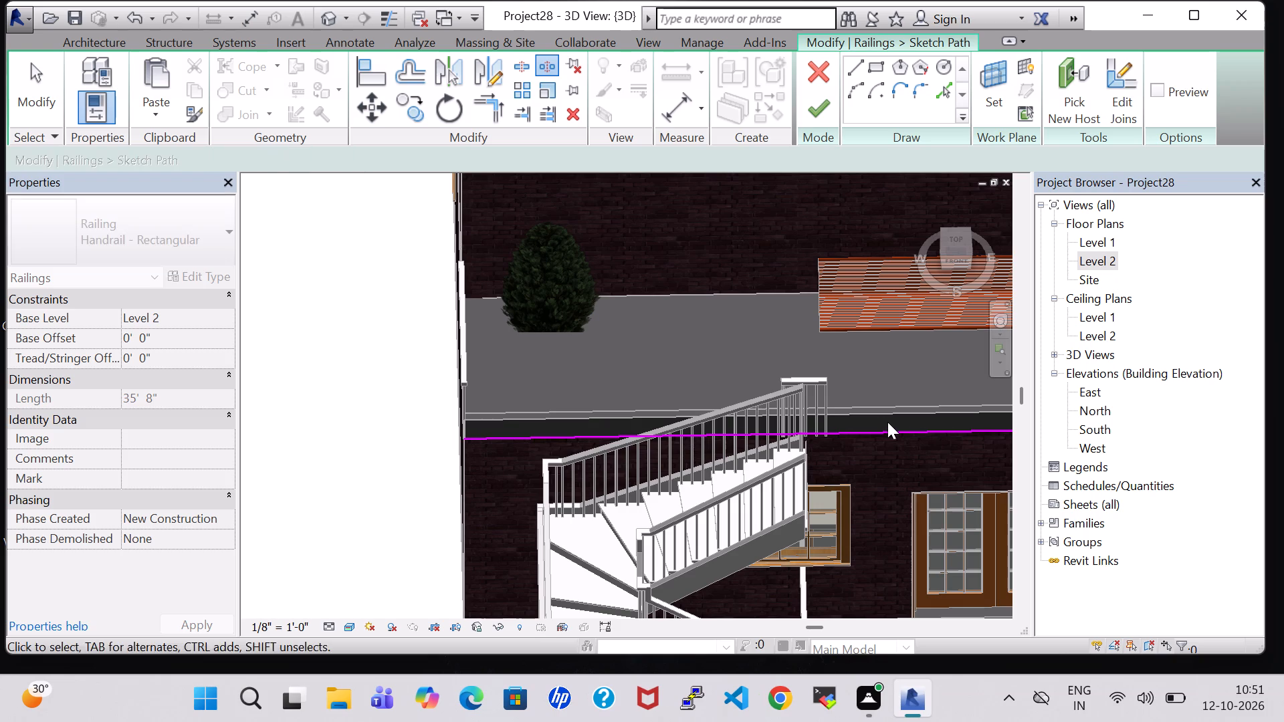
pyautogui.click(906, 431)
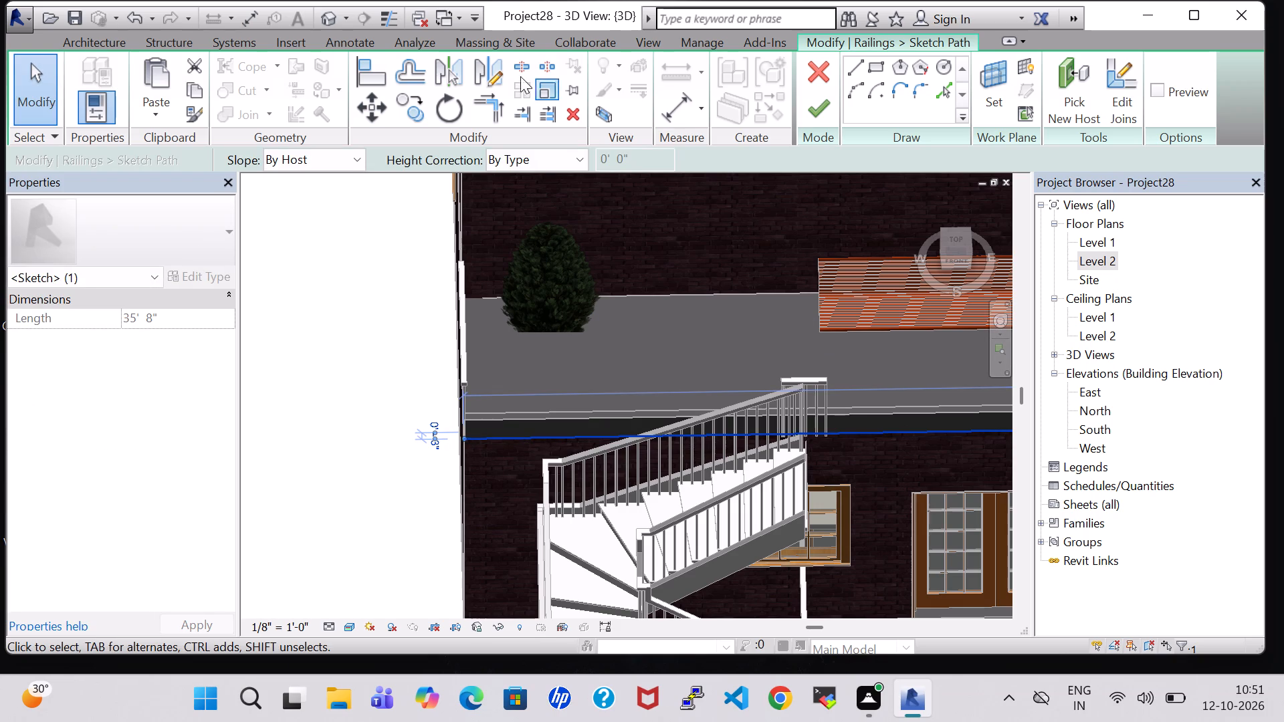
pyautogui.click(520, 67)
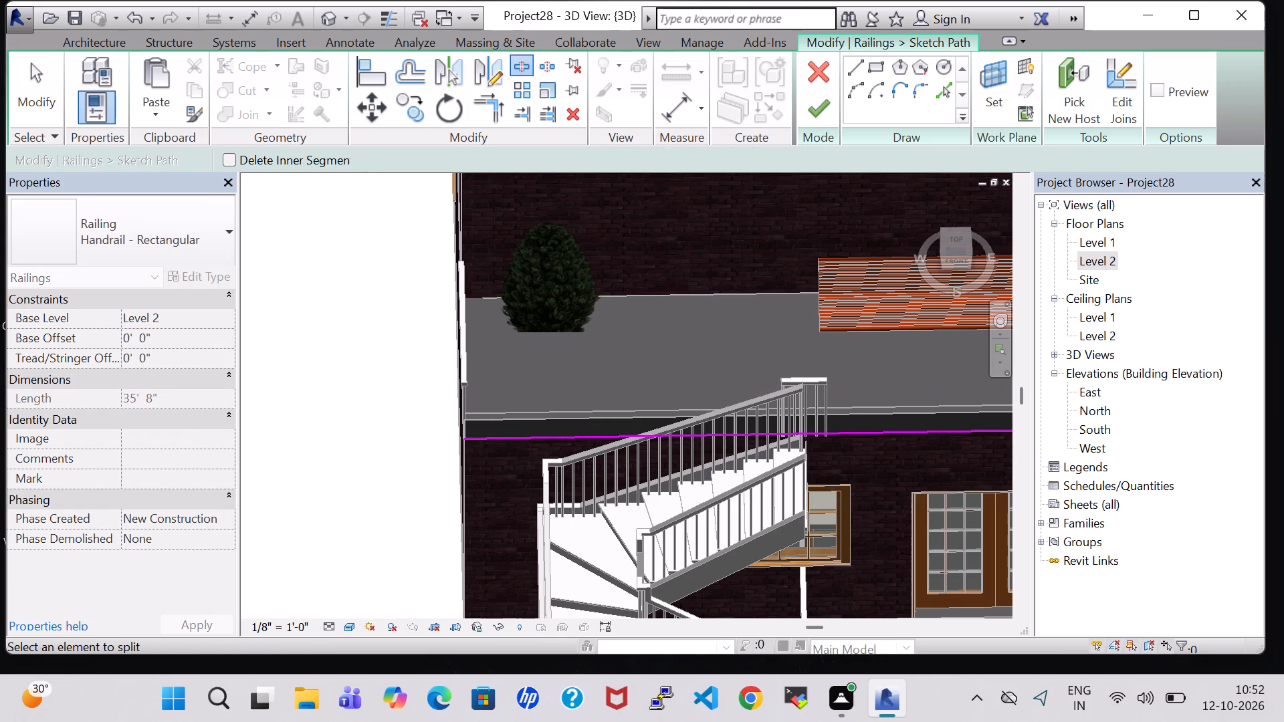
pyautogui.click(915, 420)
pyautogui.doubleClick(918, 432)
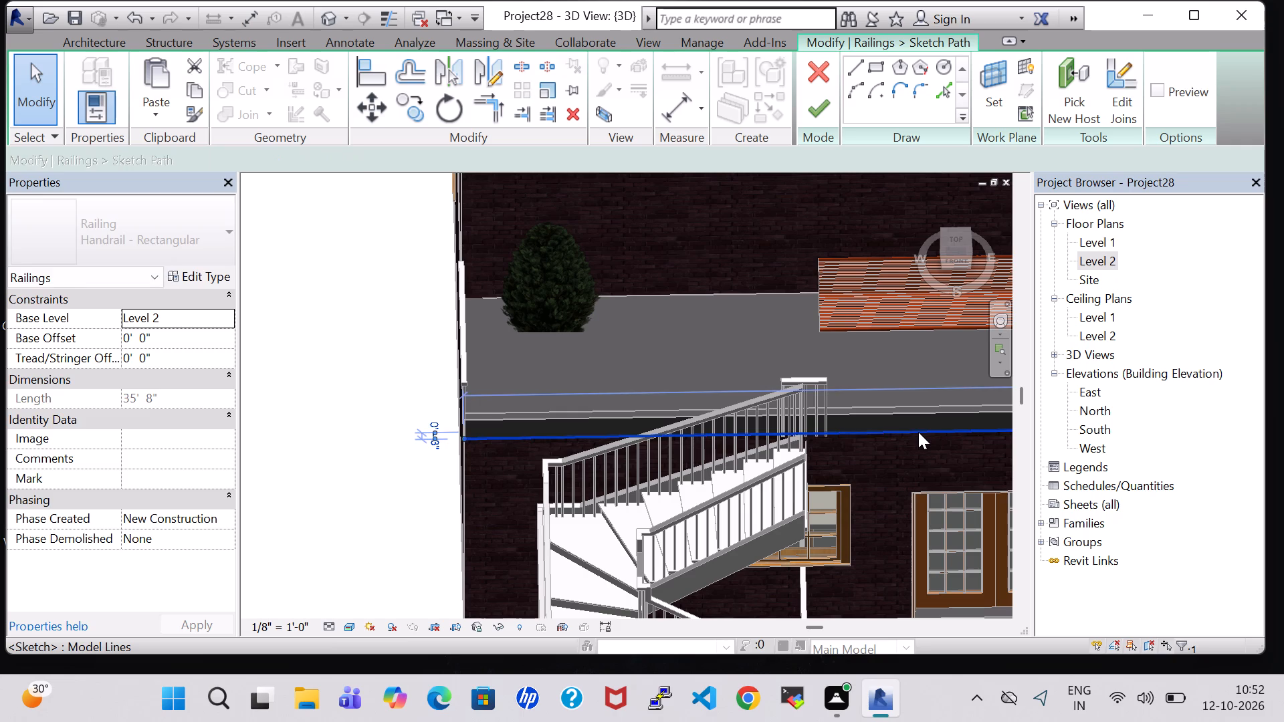
# Delete the full-length path line along the balcony's front edge.
pyautogui.scroll(-5, 914, 431)
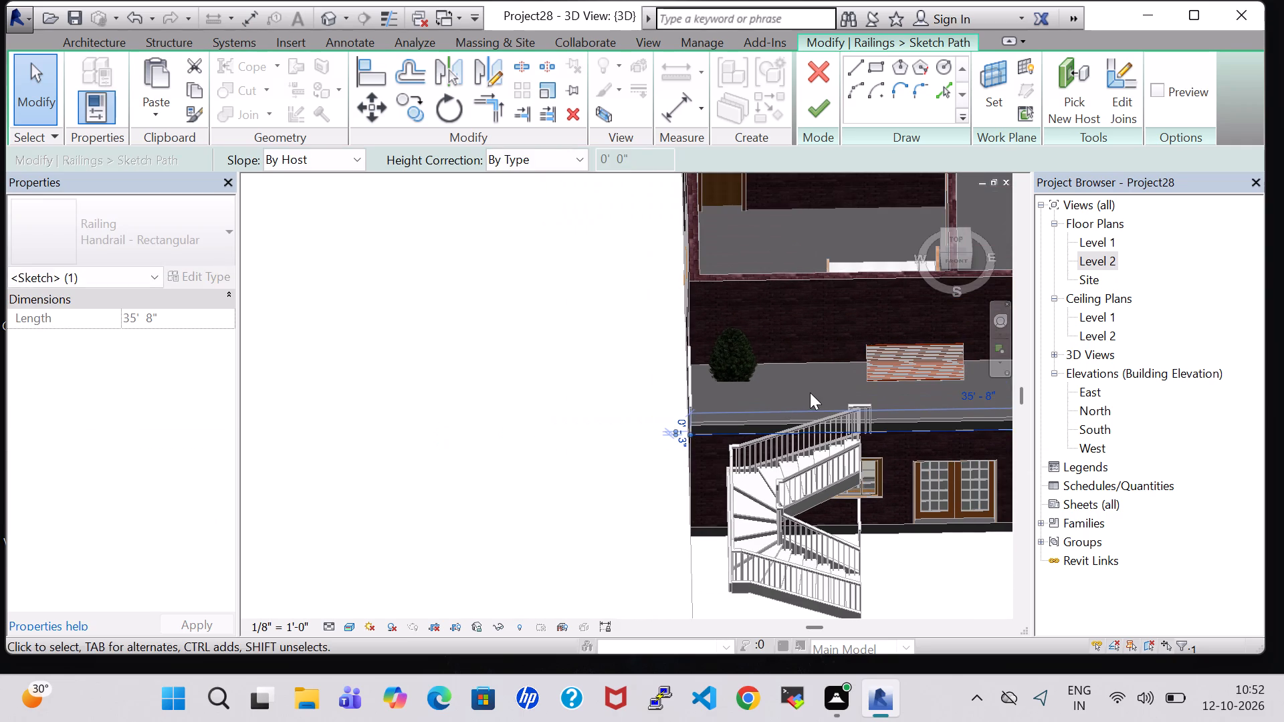
pyautogui.moveTo(810, 392); pyautogui.dragTo(729, 390, button='middle')
pyautogui.scroll(1, 810, 392)
pyautogui.scroll(-4, 734, 378)
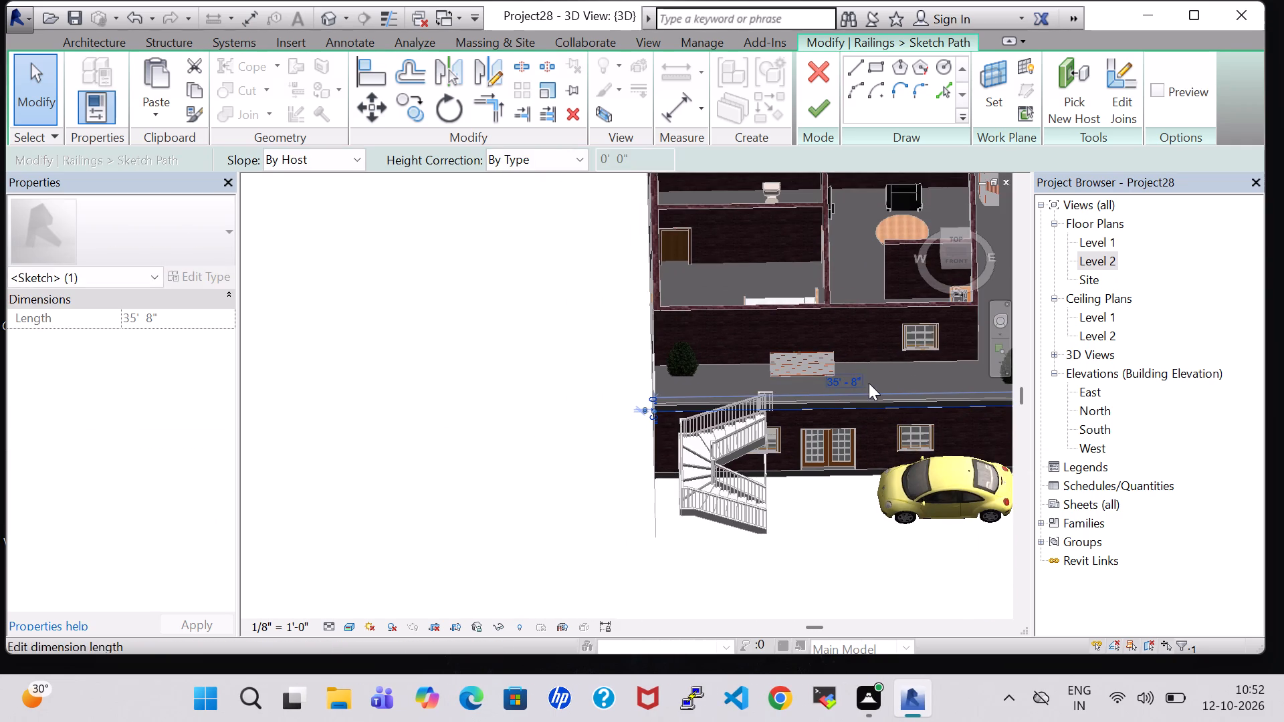
pyautogui.press('Delete')
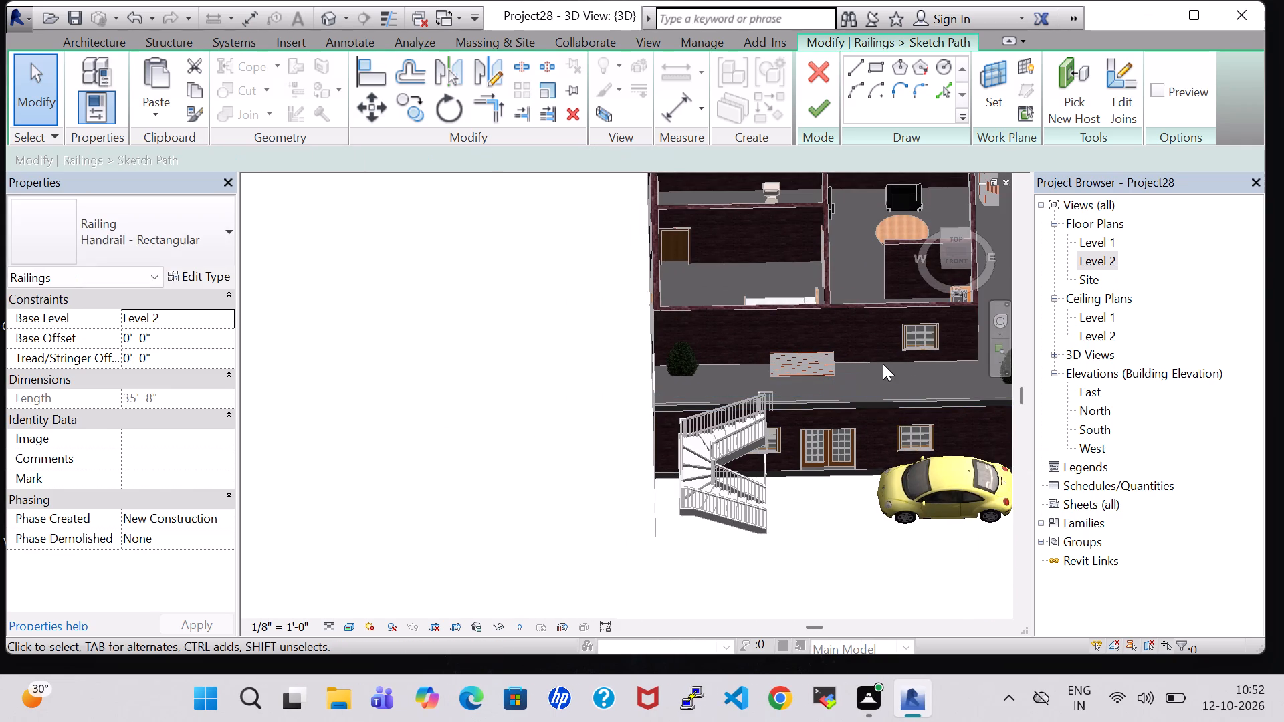
# Draw a path line about 6'-7" long along the front edge from the balcony corner beside the staircase, and finish the railing.
pyautogui.click(862, 61)
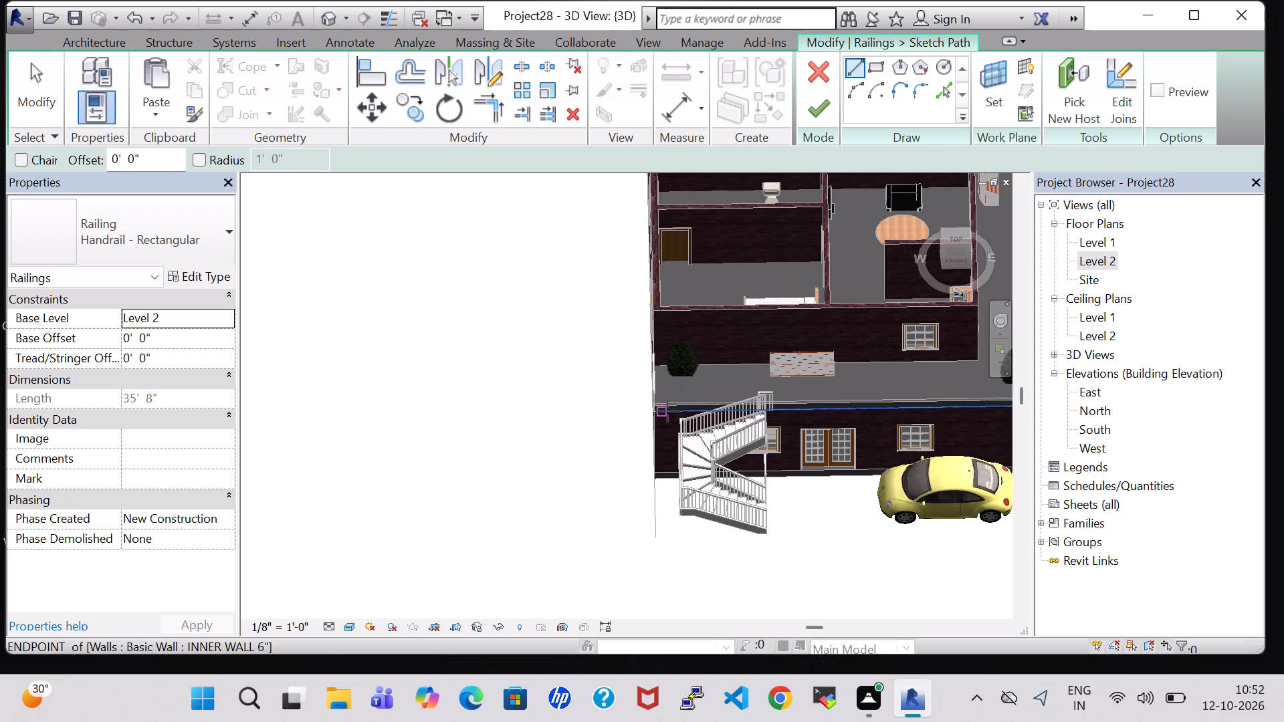
pyautogui.moveTo(603, 384); pyautogui.dragTo(690, 374, button='middle')
pyautogui.scroll(3, 689, 492)
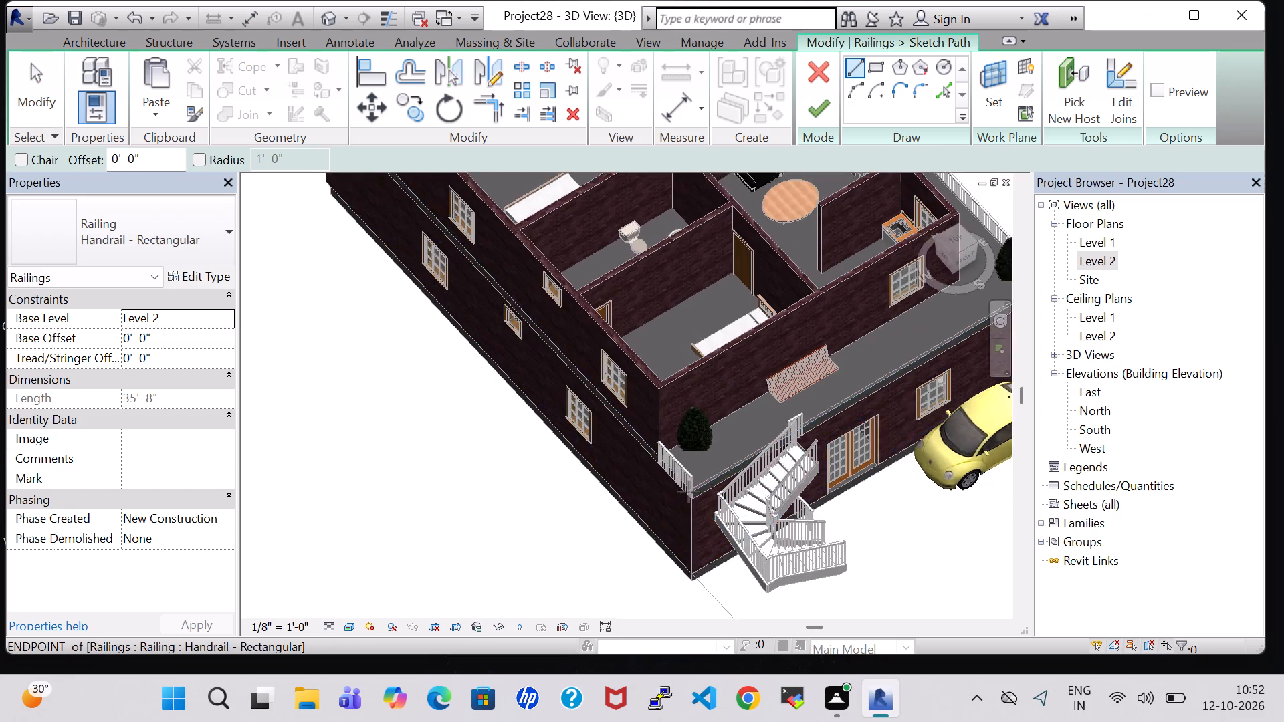
pyautogui.scroll(7, 689, 492)
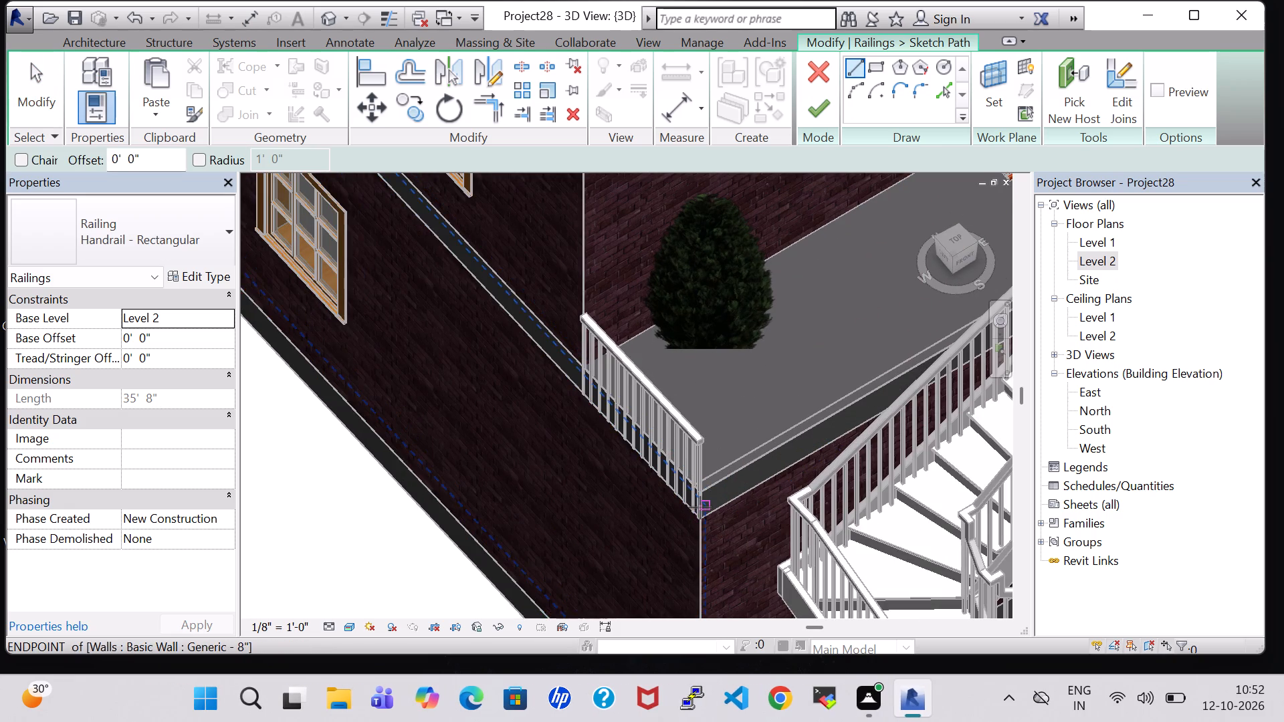
pyautogui.scroll(1, 770, 411)
pyautogui.keyDown('shift'); pyautogui.moveTo(770, 411); pyautogui.dragTo(651, 376, button='middle'); pyautogui.keyUp('shift')
pyautogui.scroll(1, 719, 185)
pyautogui.moveTo(719, 185); pyautogui.dragTo(674, 465, button='middle')
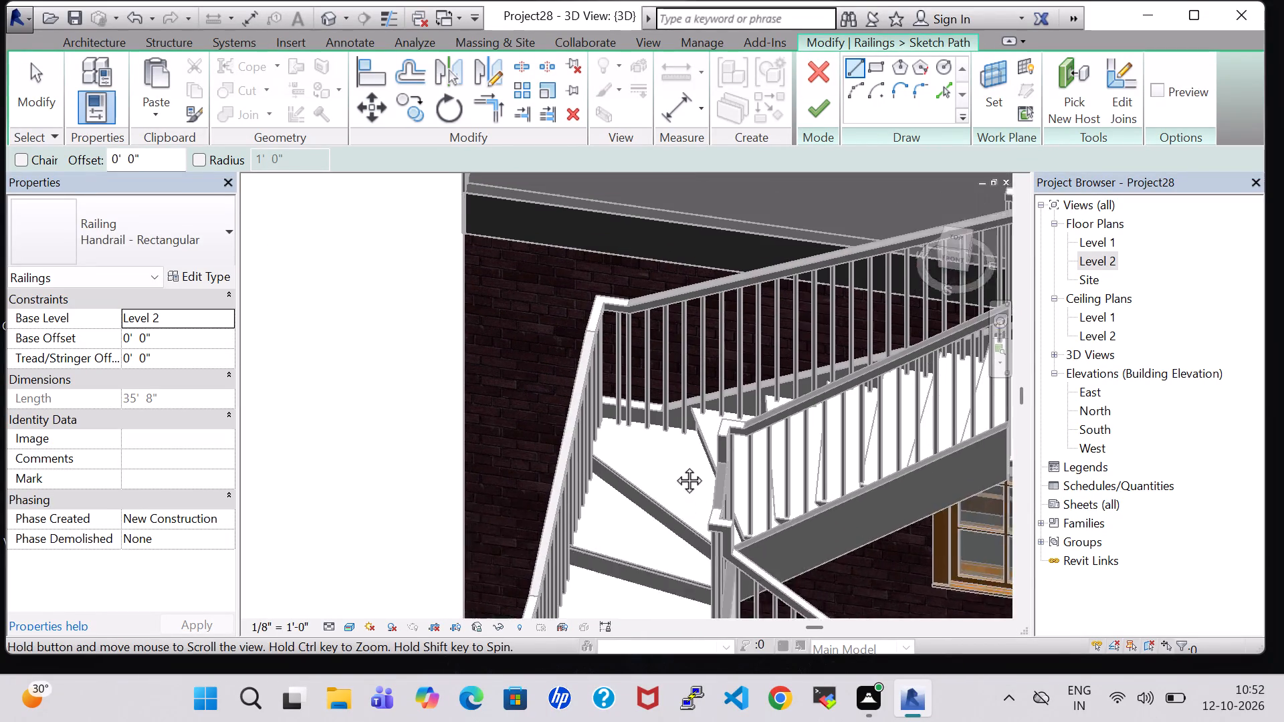
pyautogui.moveTo(674, 465); pyautogui.dragTo(667, 531, button='middle')
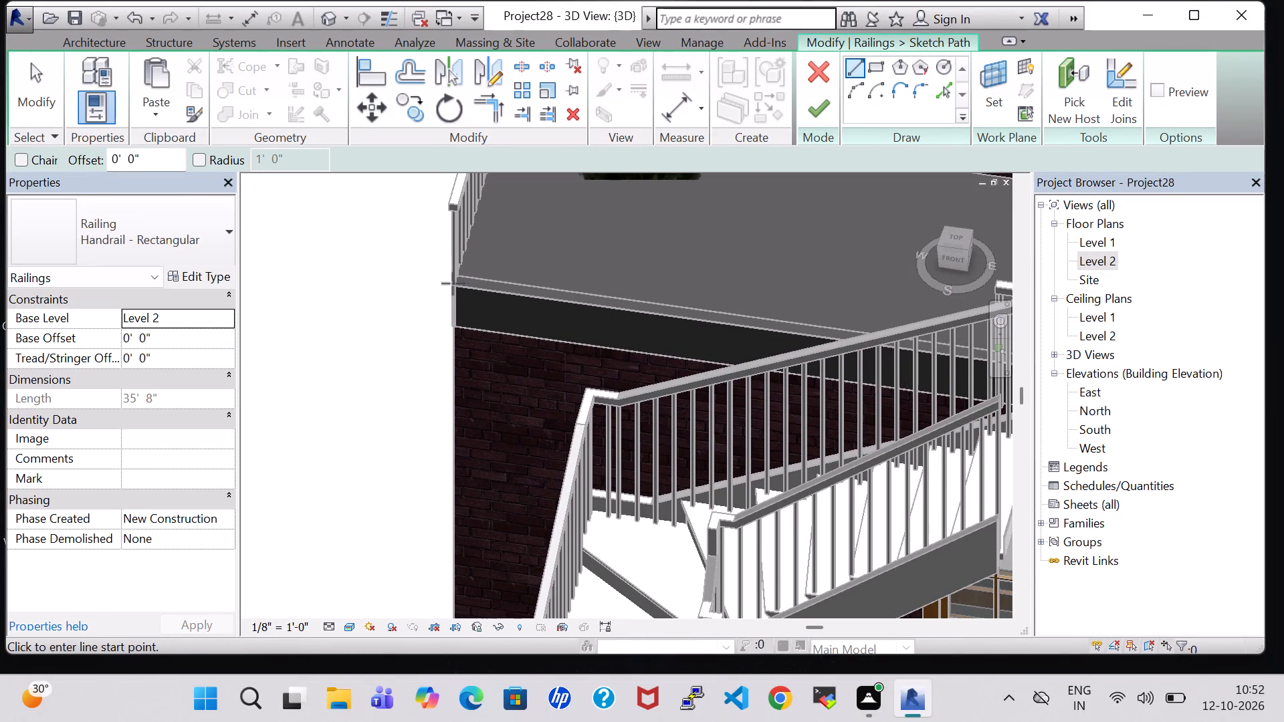
pyautogui.click(453, 283)
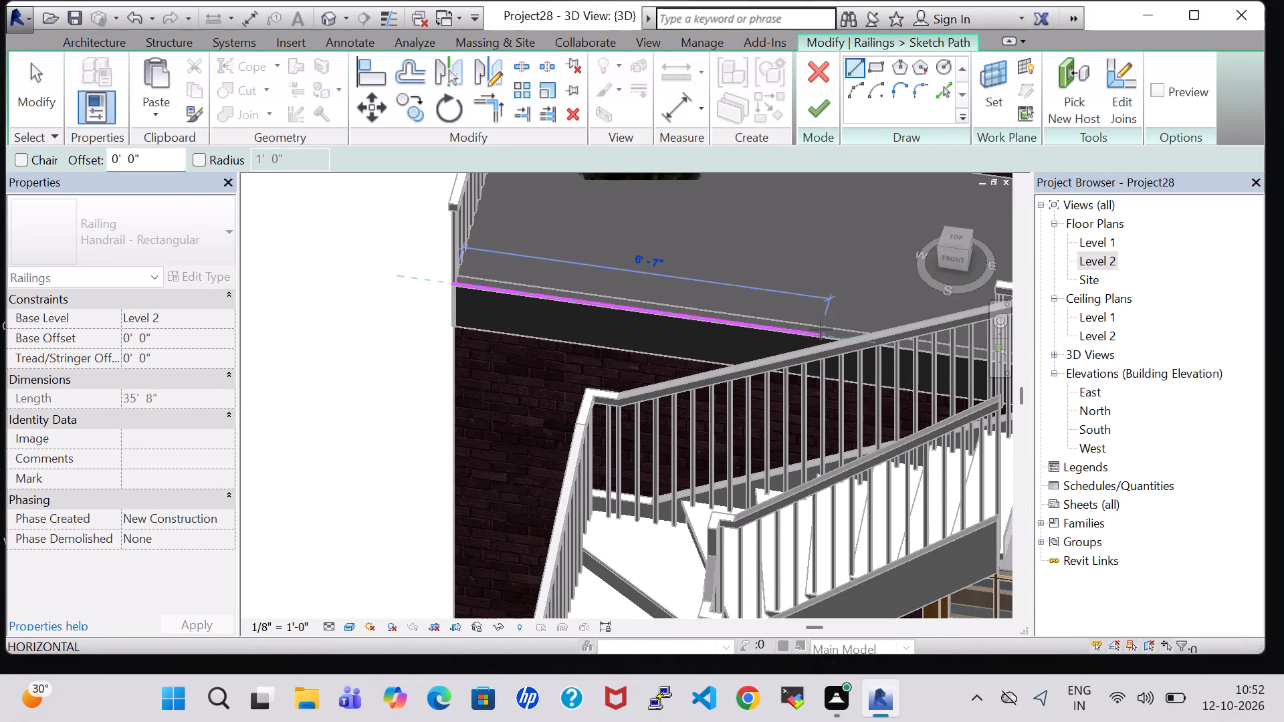
pyautogui.click(821, 329)
pyautogui.click(813, 111)
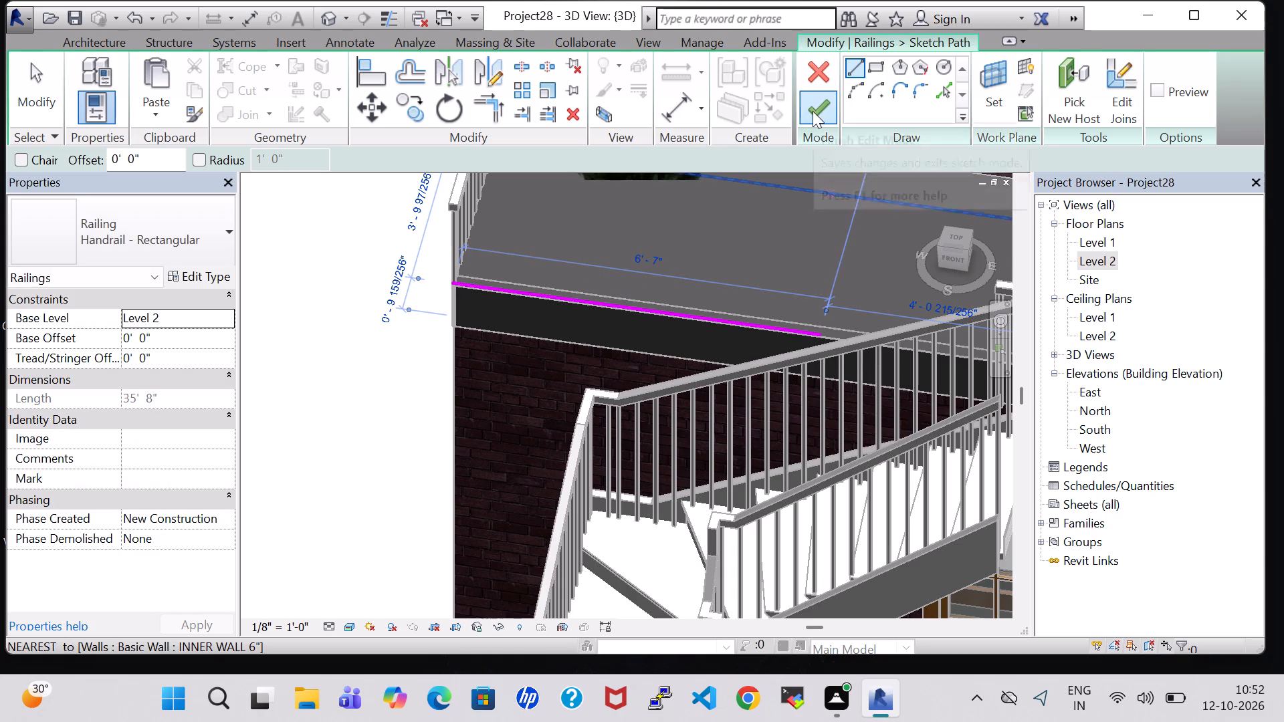
# Reopen the railing's path, draw a second line about 23'-0" from beyond the staircase's top to the far corner, and try to finish.
pyautogui.moveTo(843, 230); pyautogui.dragTo(764, 240, button='middle')
pyautogui.scroll(1, 843, 230)
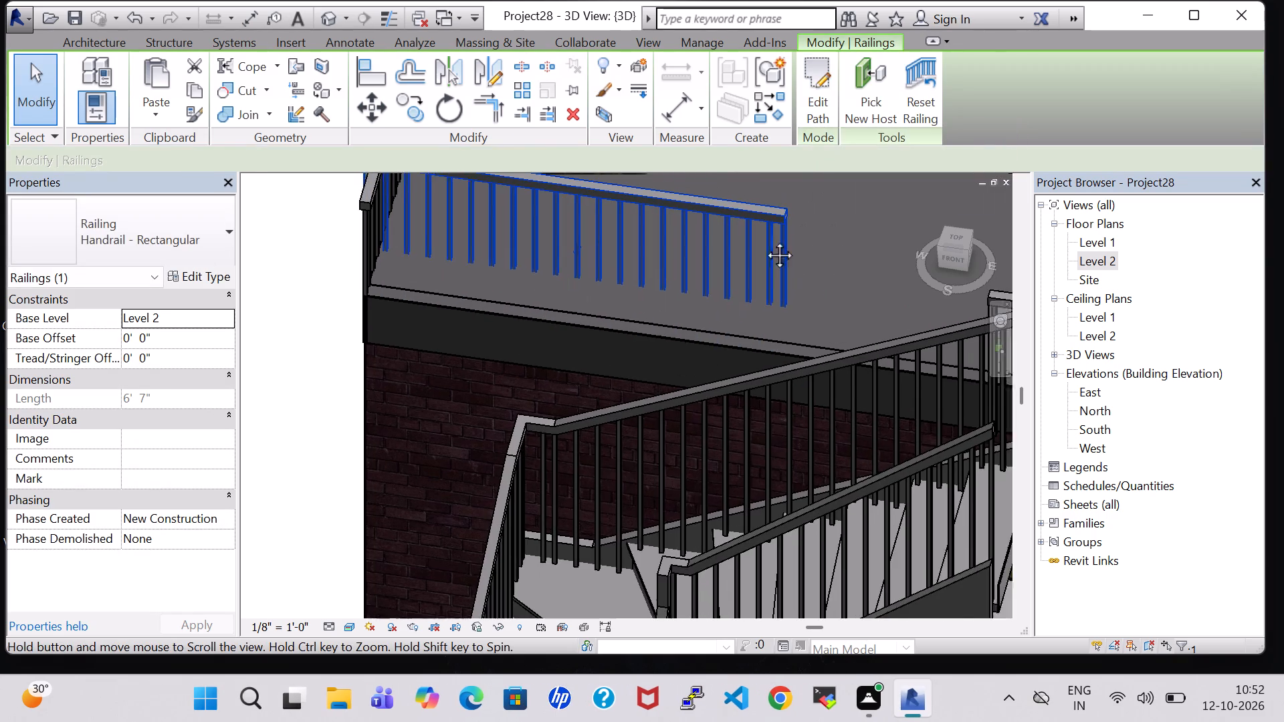
pyautogui.moveTo(764, 240); pyautogui.dragTo(506, 251, button='middle')
pyautogui.scroll(-5, 555, 284)
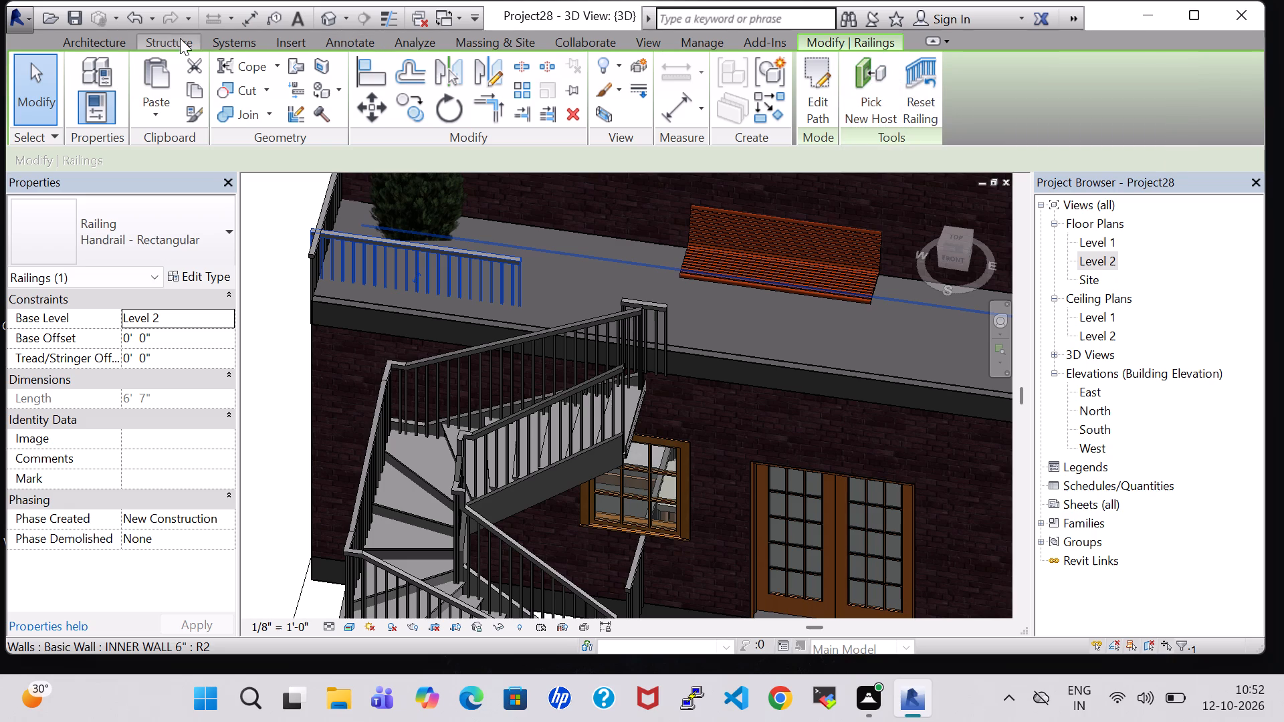
pyautogui.click(807, 80)
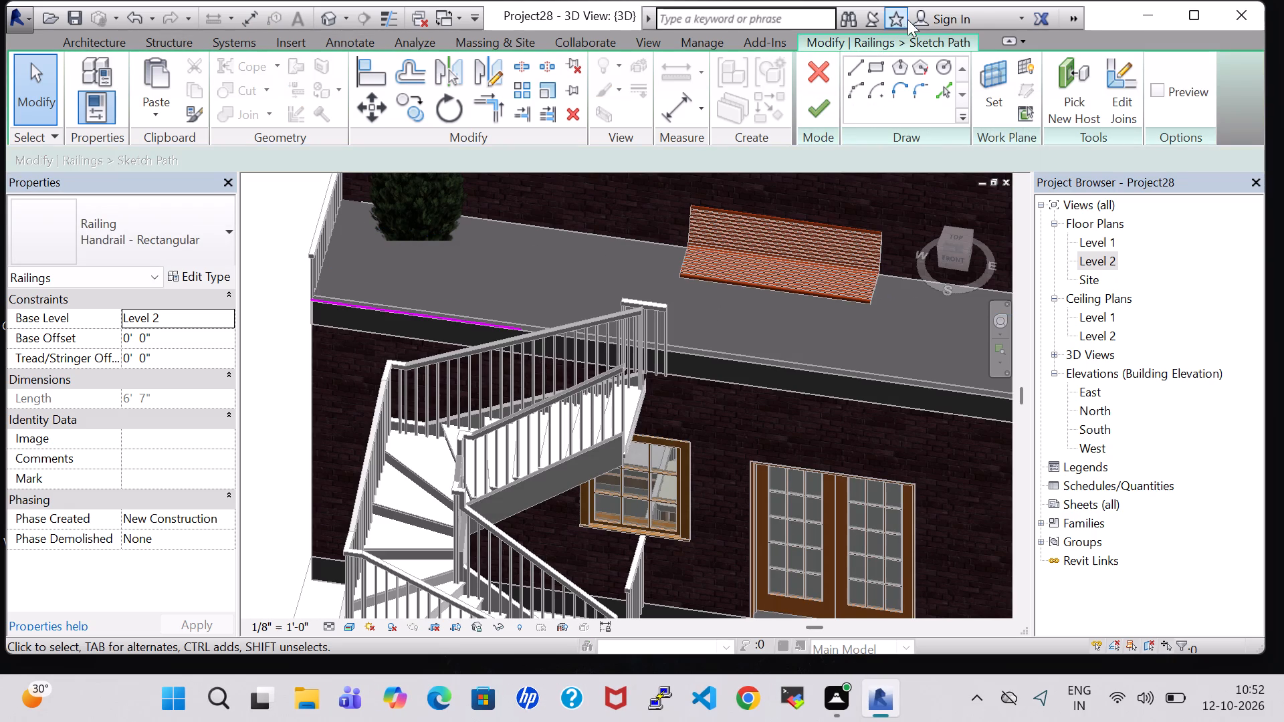
pyautogui.click(857, 59)
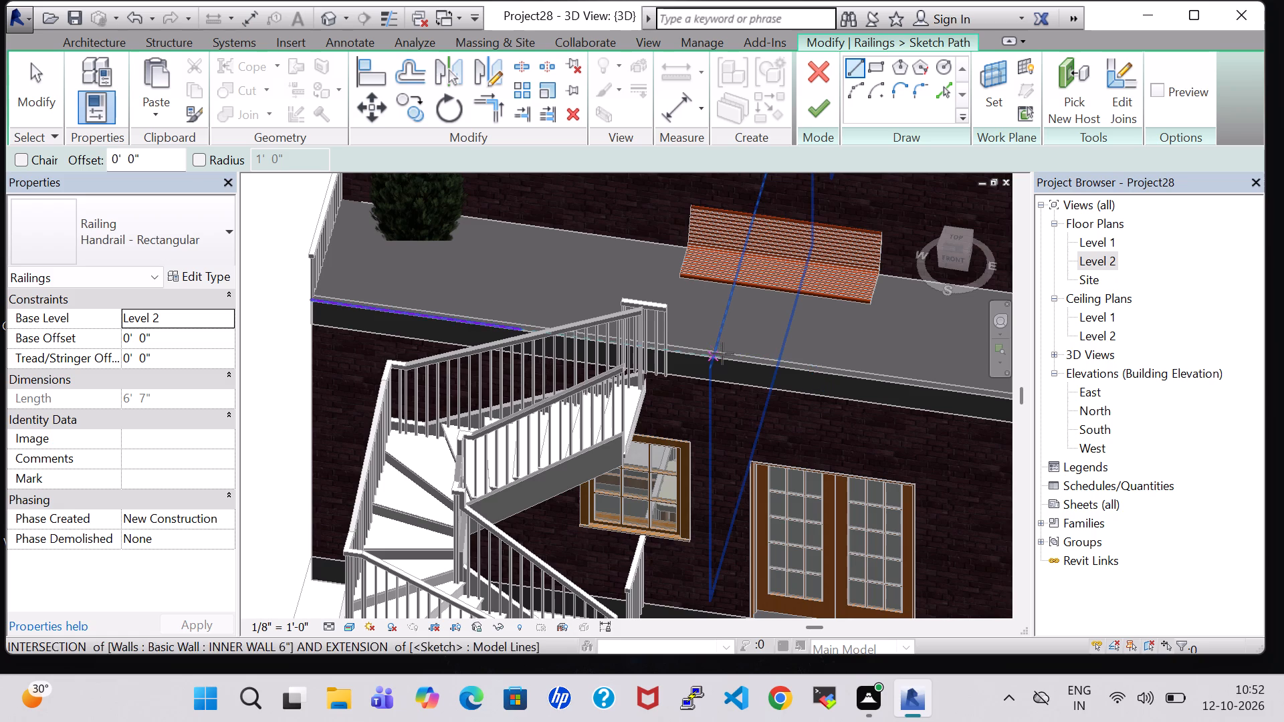
pyautogui.click(722, 354)
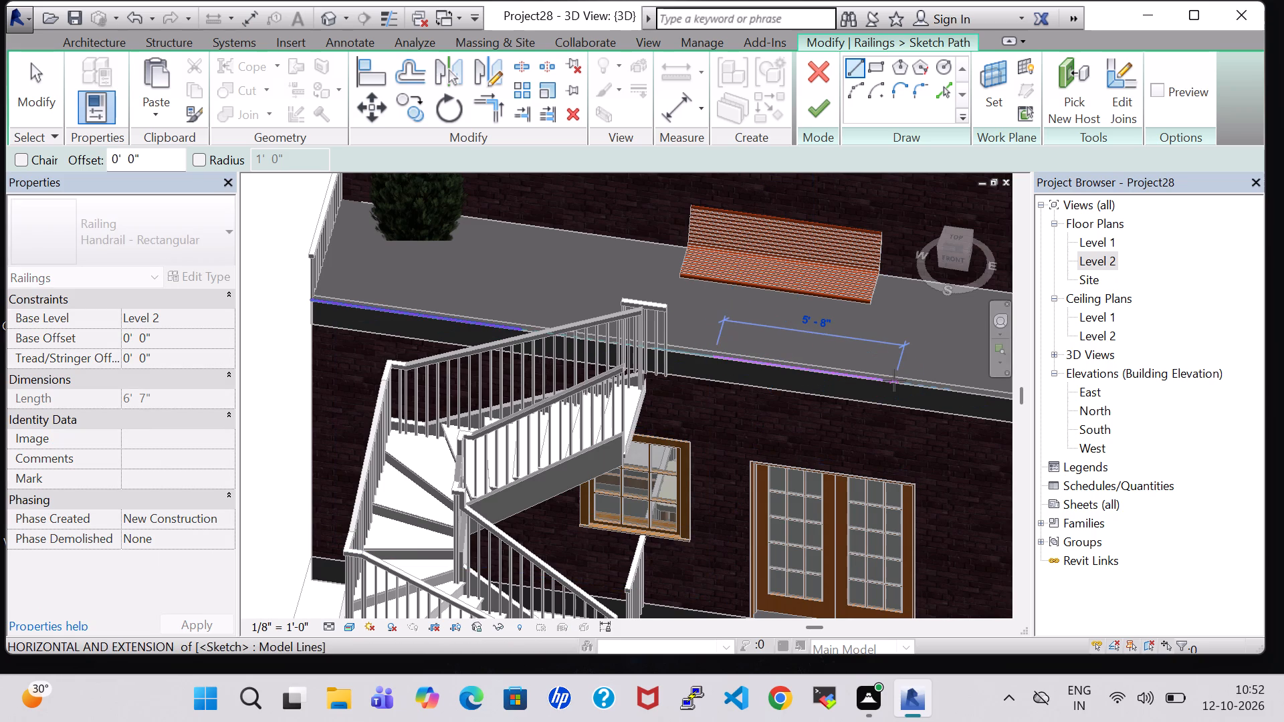
pyautogui.moveTo(894, 380); pyautogui.dragTo(469, 280, button='middle')
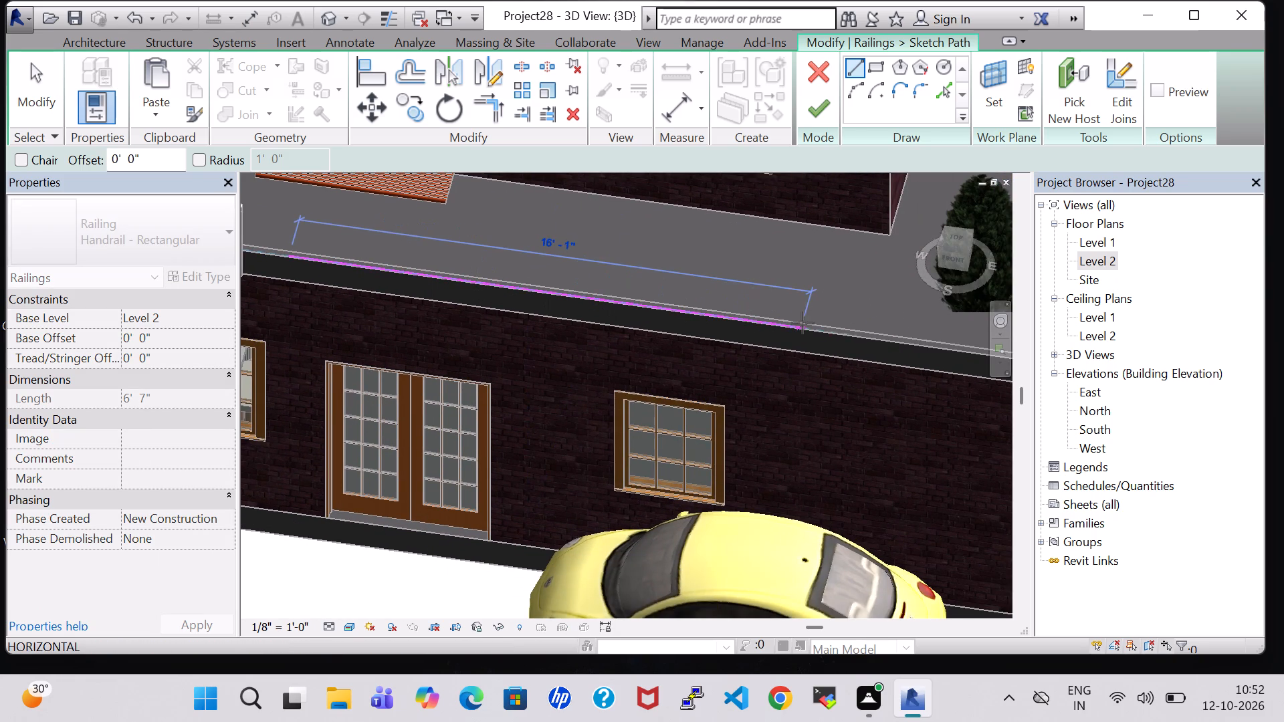
pyautogui.moveTo(802, 323); pyautogui.dragTo(607, 287, button='middle')
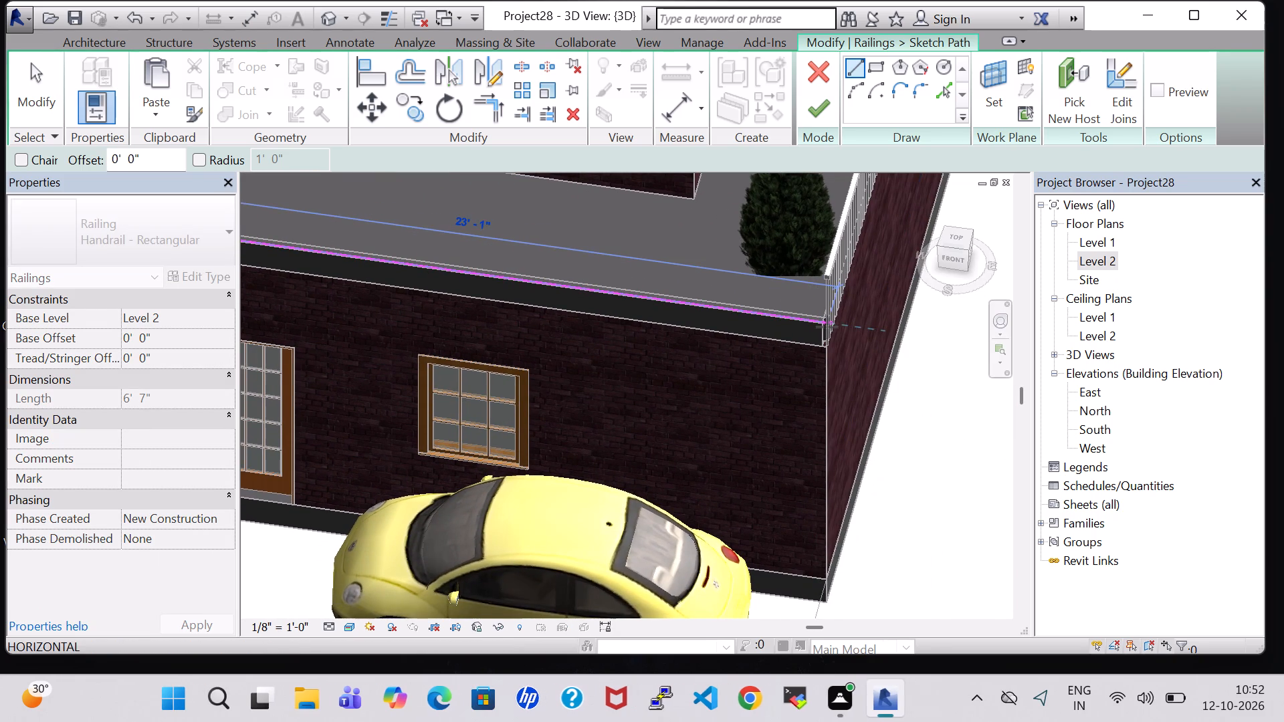
pyautogui.click(825, 324)
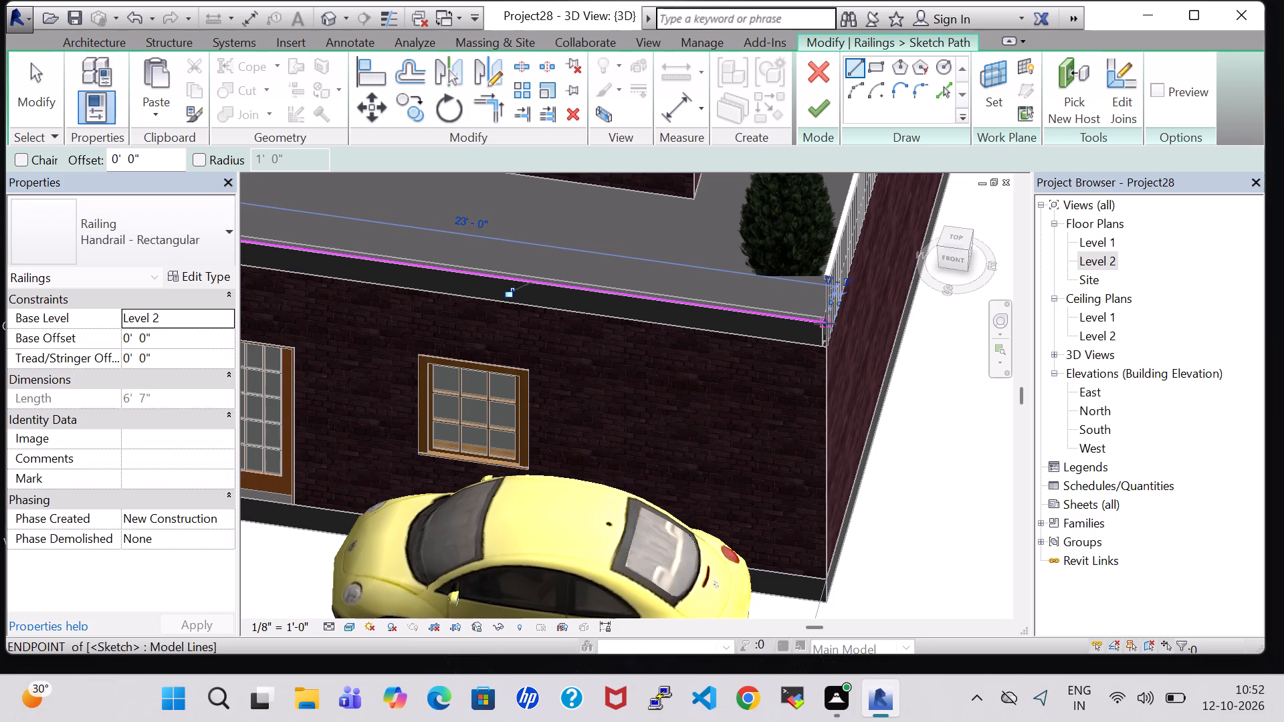
pyautogui.click(805, 111)
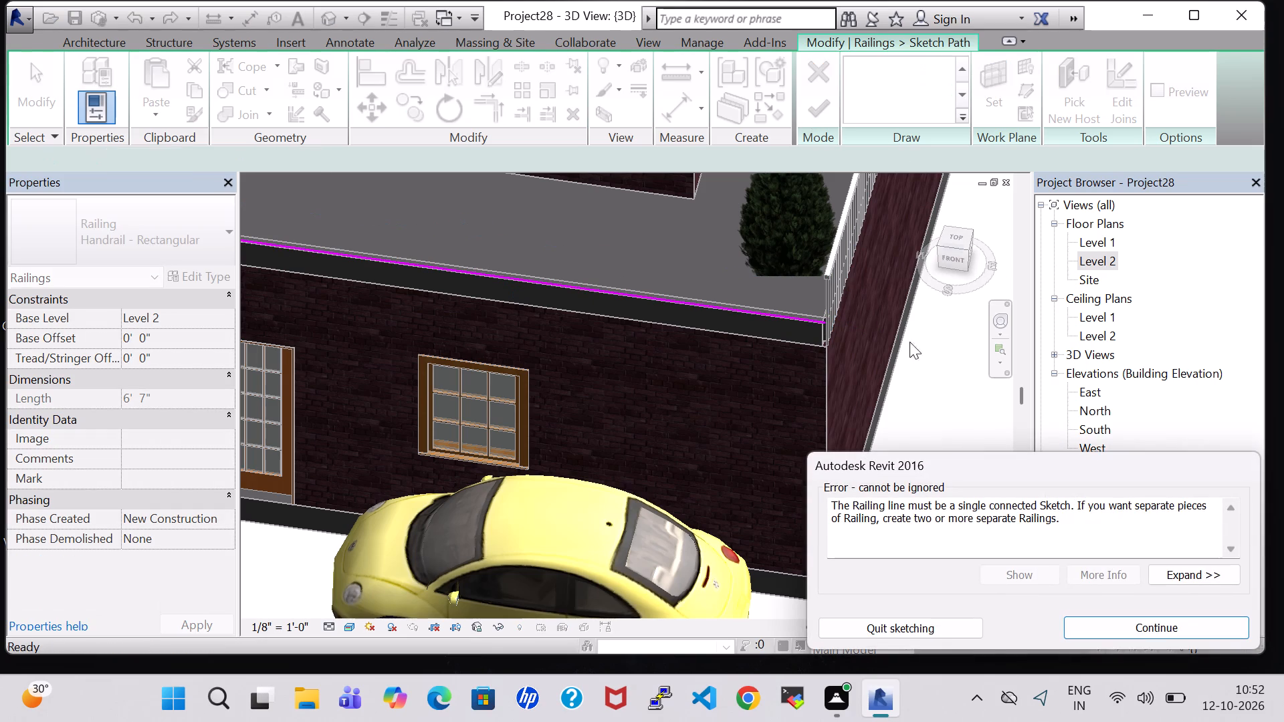
pyautogui.click(1097, 628)
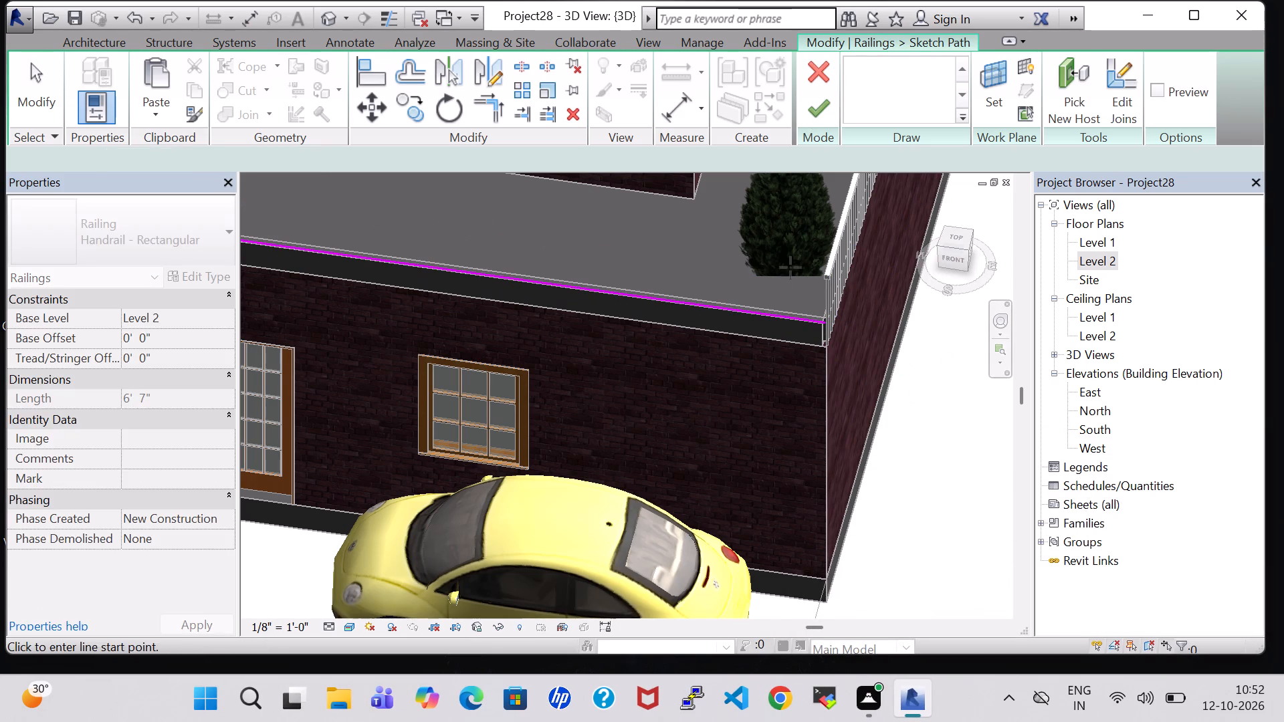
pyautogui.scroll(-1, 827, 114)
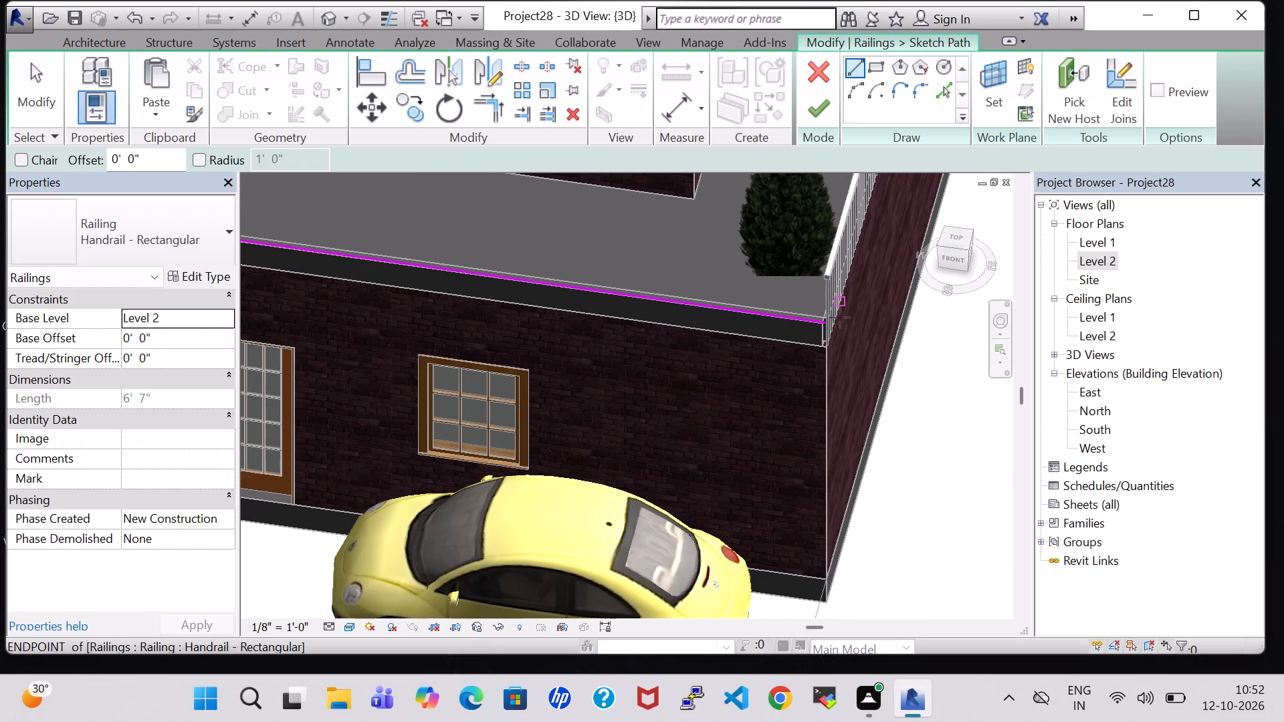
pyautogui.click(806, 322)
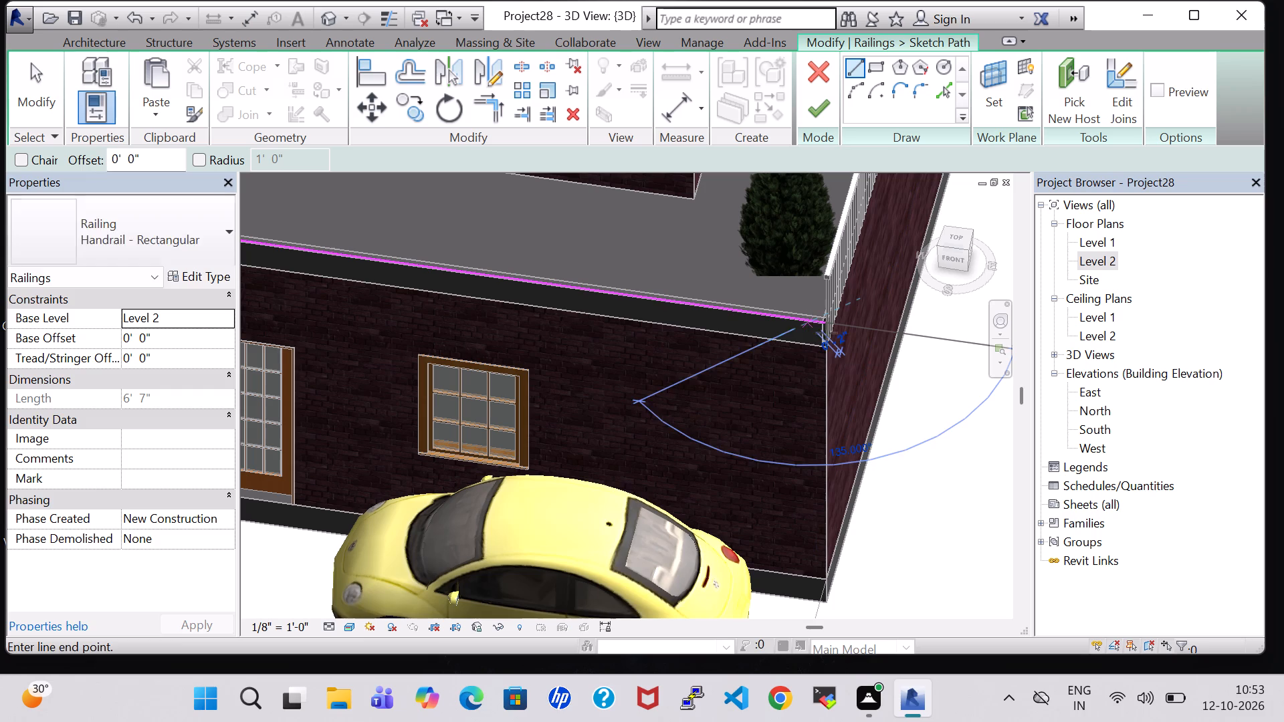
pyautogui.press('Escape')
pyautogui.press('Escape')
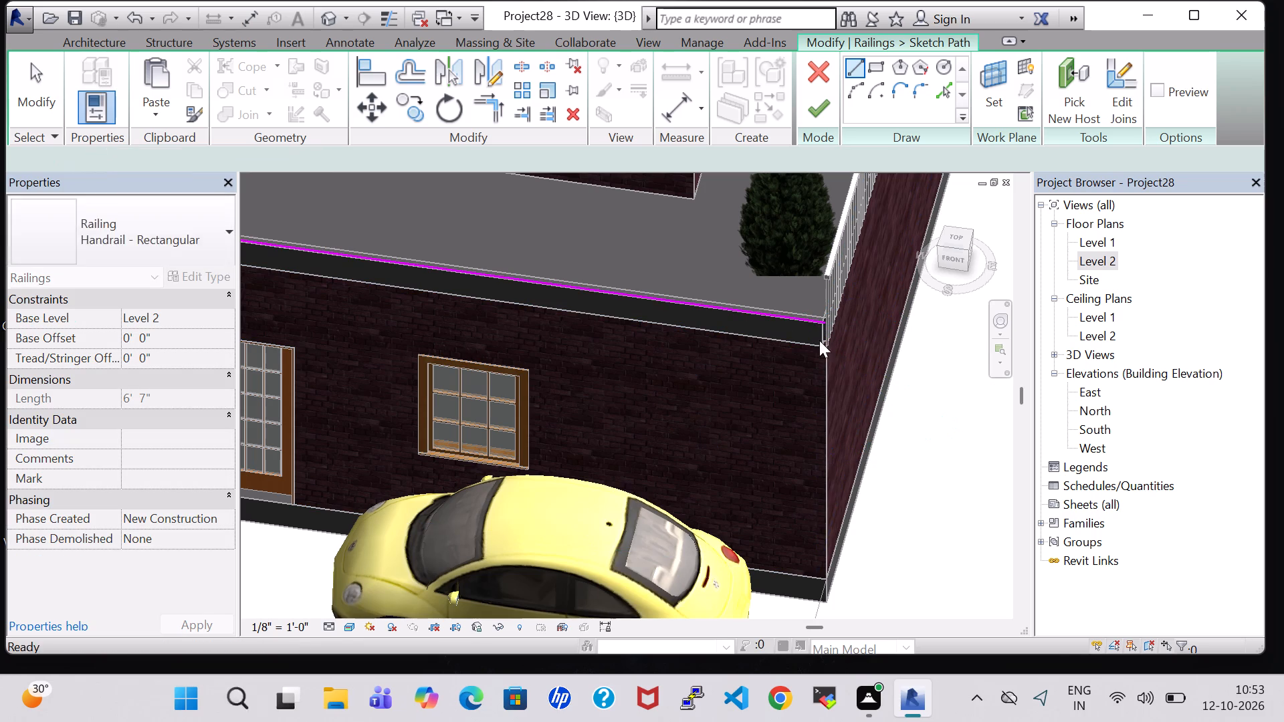
# Nudge the 23'-0" path line toward the staircase and try to finish the railing's path again.
pyautogui.click(811, 320)
pyautogui.press('Left')
pyautogui.press('Left')
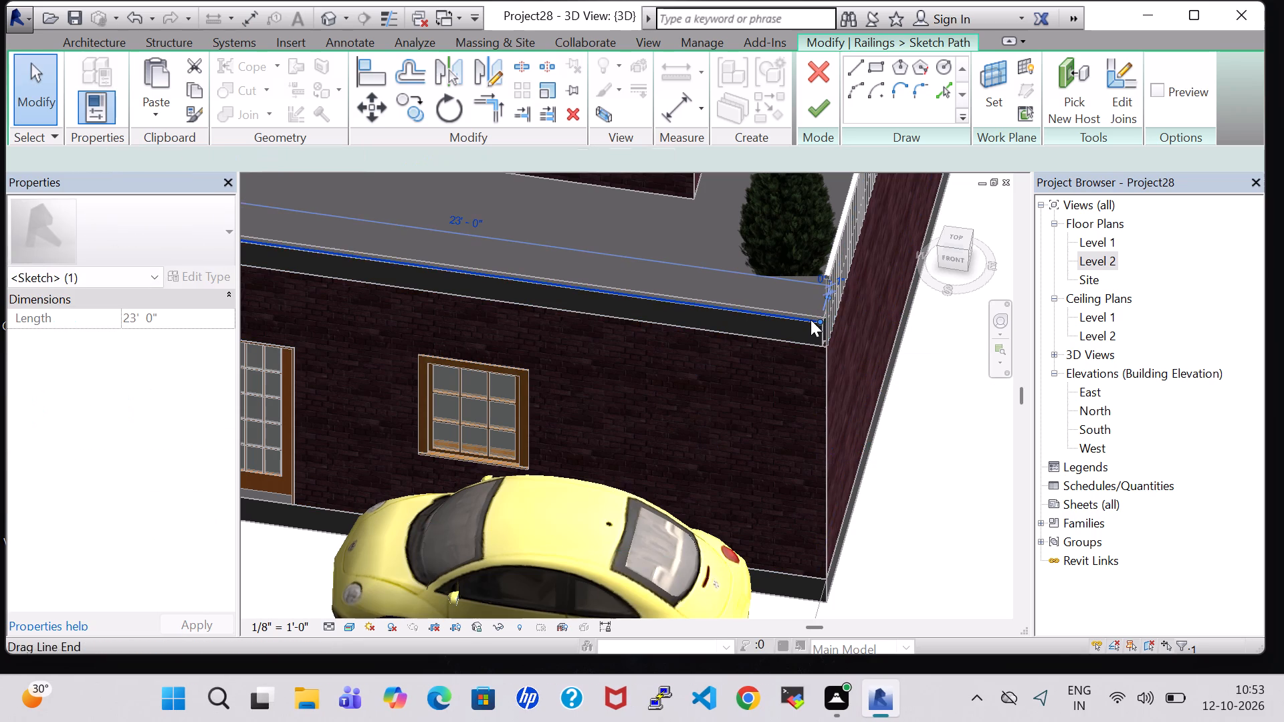
pyautogui.click(823, 119)
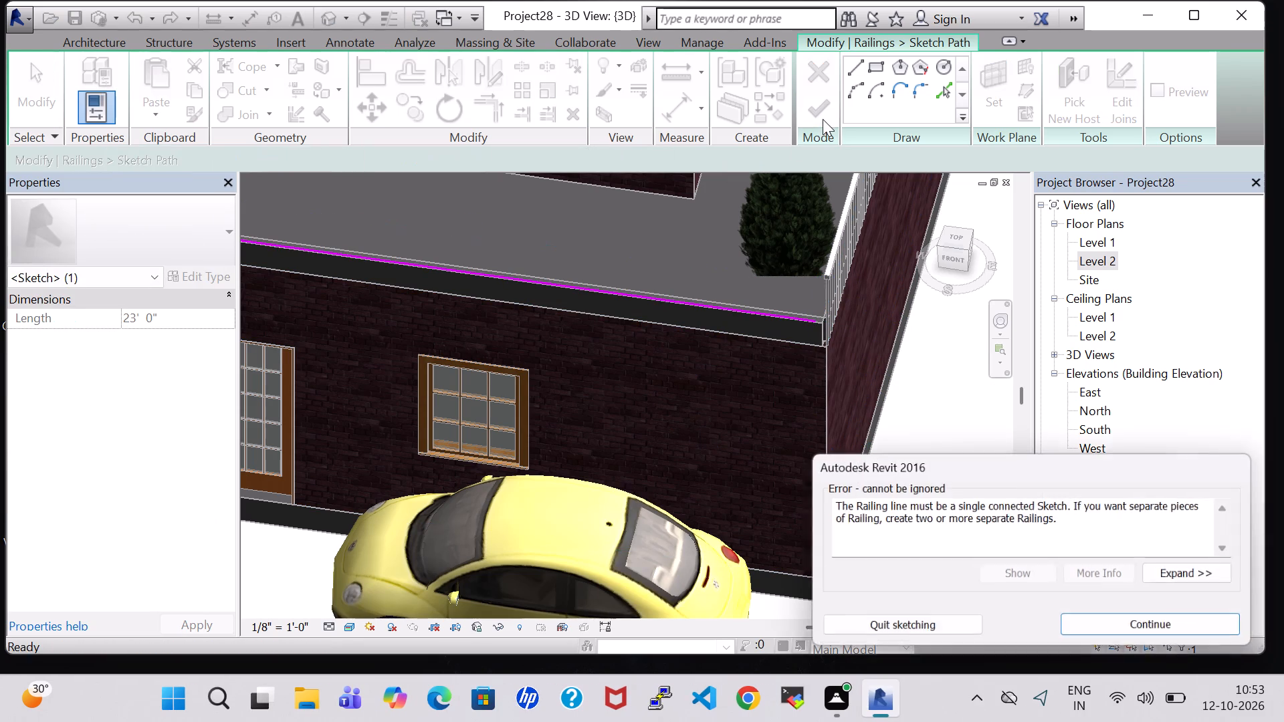
pyautogui.click(1093, 625)
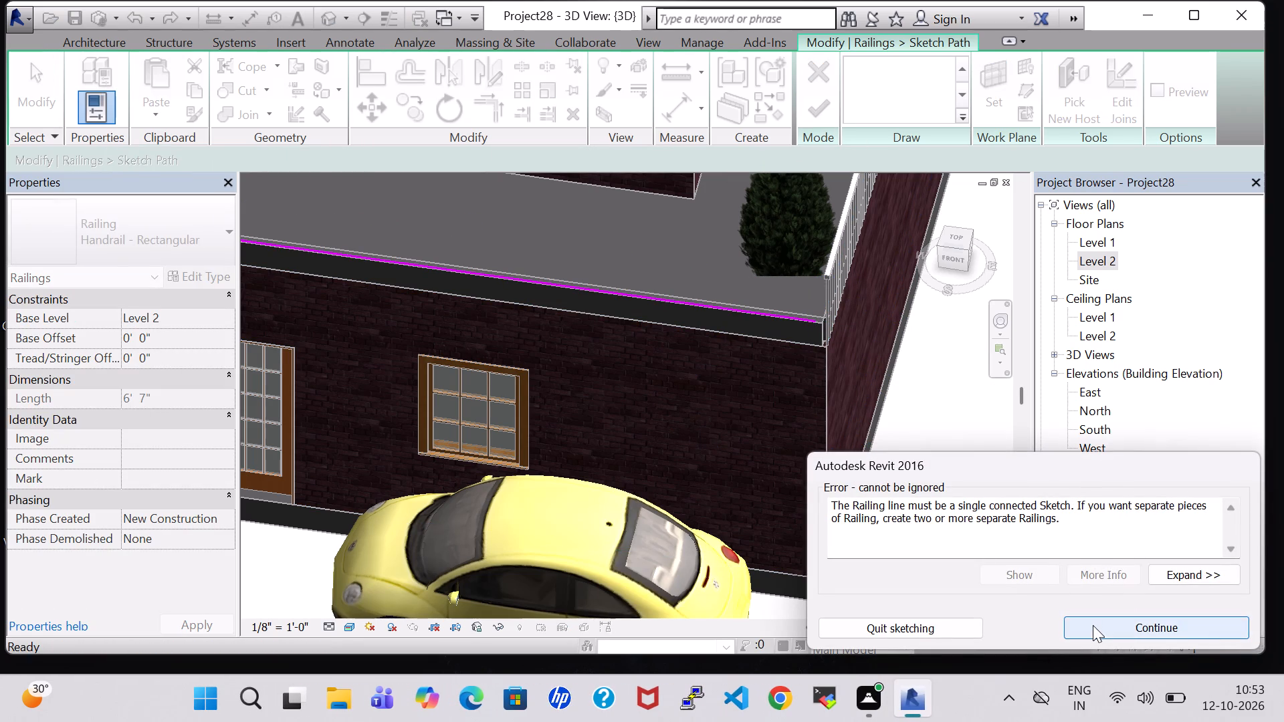
pyautogui.scroll(-2, 501, 241)
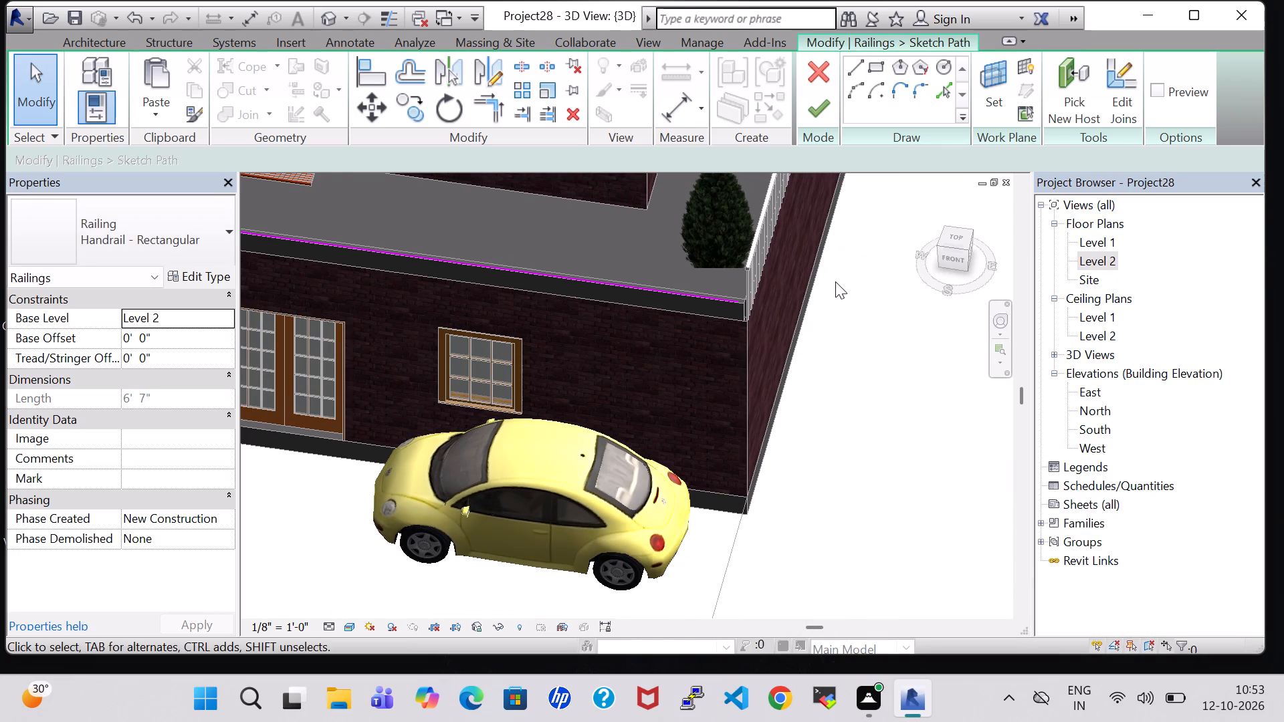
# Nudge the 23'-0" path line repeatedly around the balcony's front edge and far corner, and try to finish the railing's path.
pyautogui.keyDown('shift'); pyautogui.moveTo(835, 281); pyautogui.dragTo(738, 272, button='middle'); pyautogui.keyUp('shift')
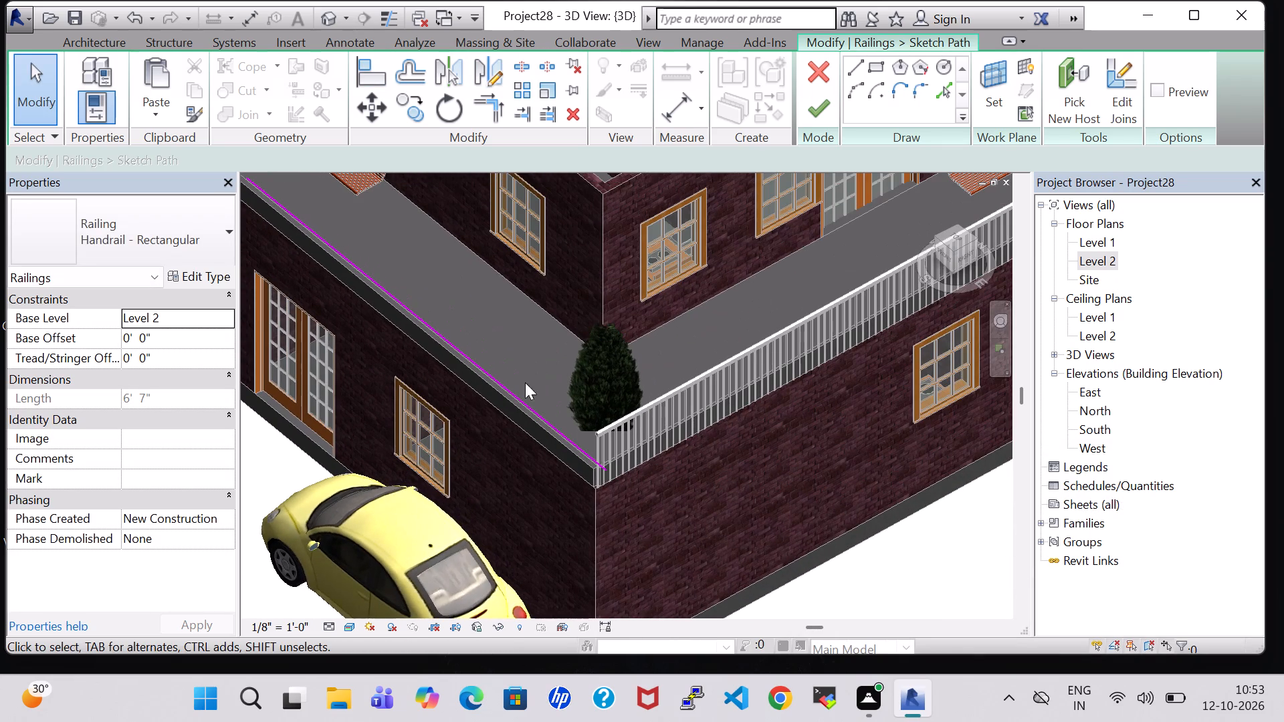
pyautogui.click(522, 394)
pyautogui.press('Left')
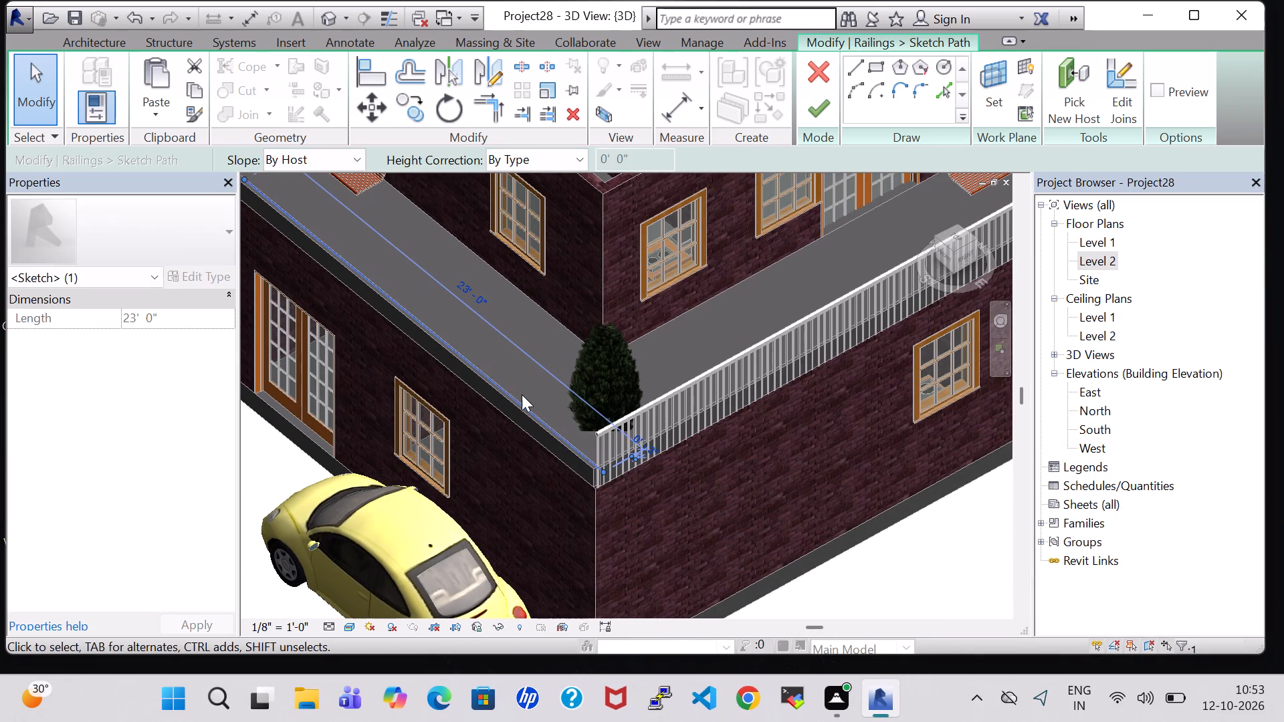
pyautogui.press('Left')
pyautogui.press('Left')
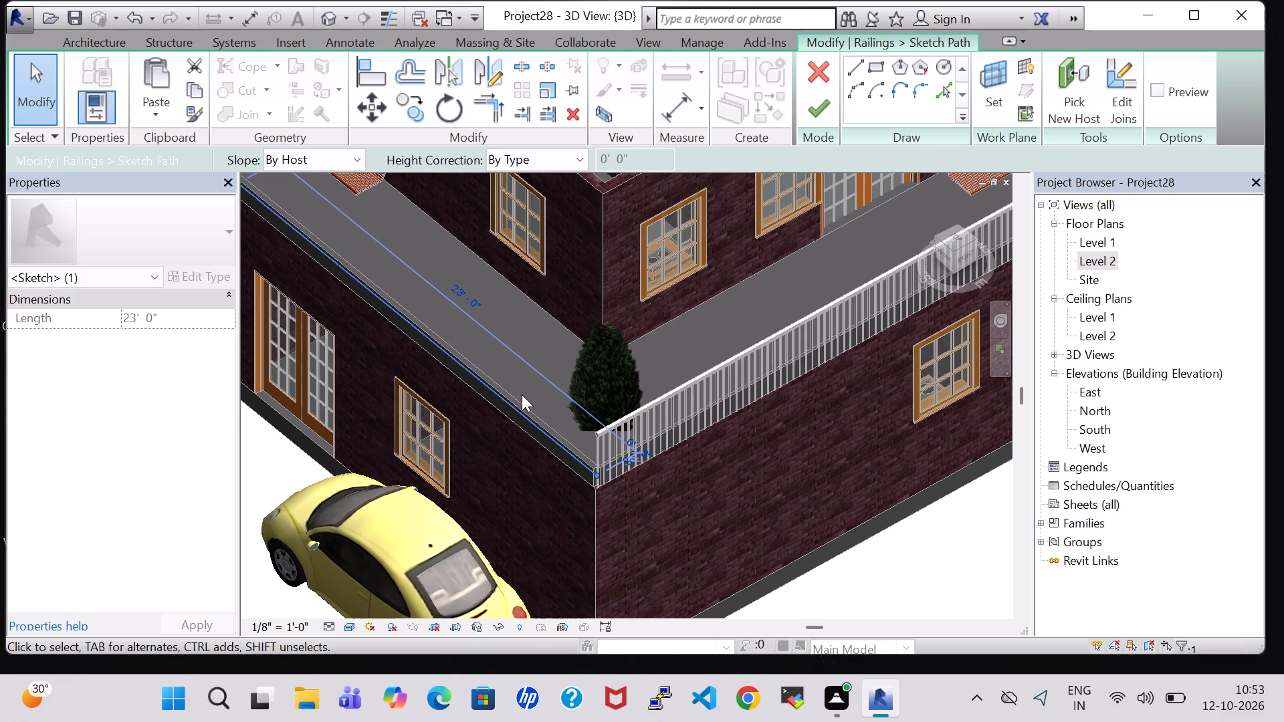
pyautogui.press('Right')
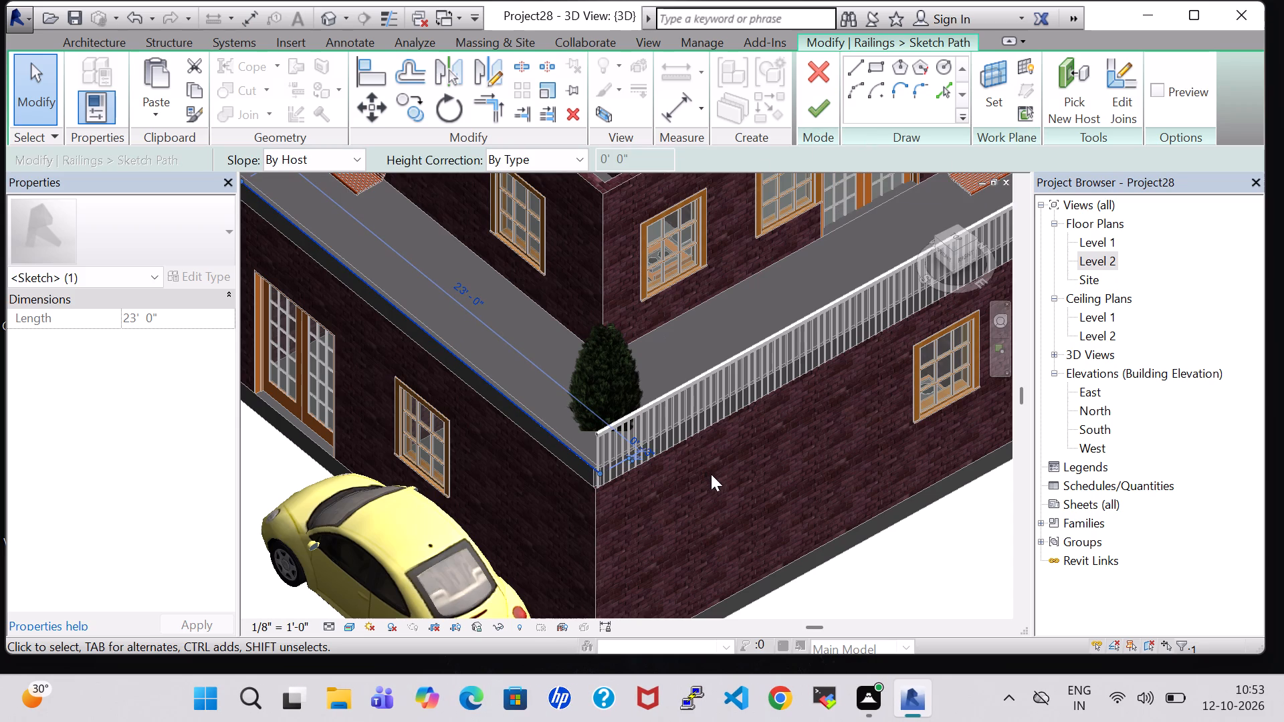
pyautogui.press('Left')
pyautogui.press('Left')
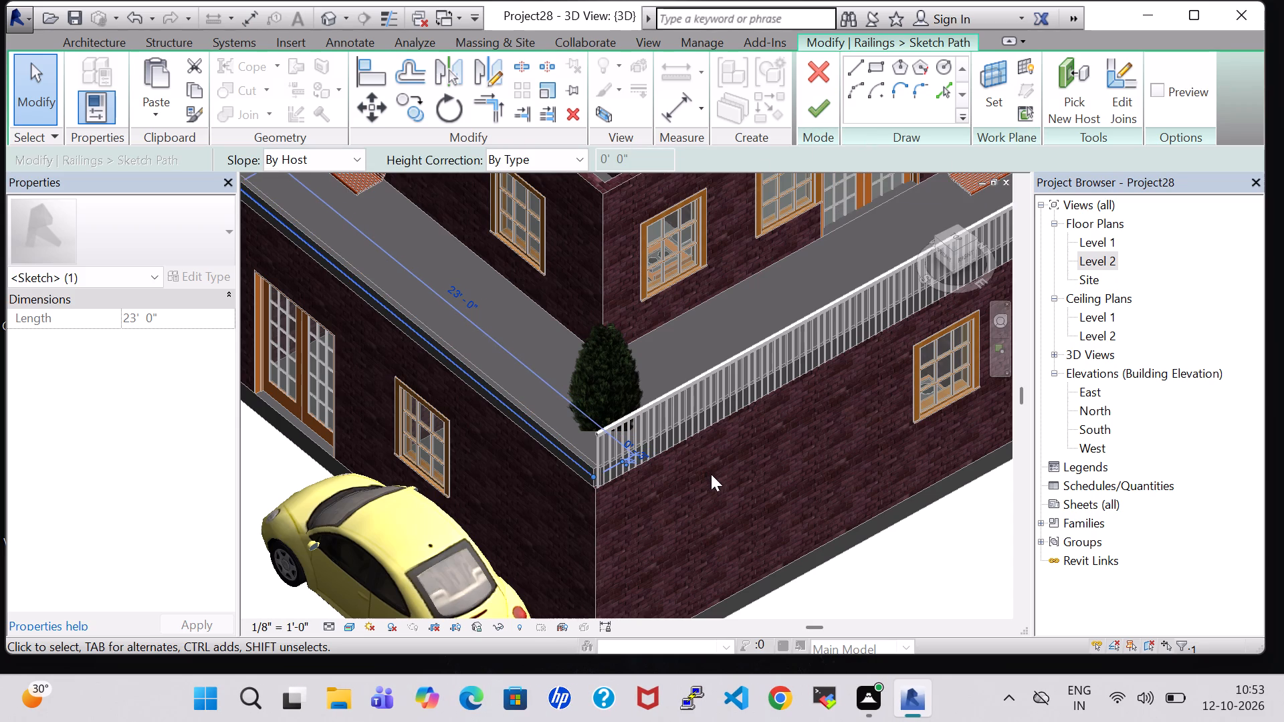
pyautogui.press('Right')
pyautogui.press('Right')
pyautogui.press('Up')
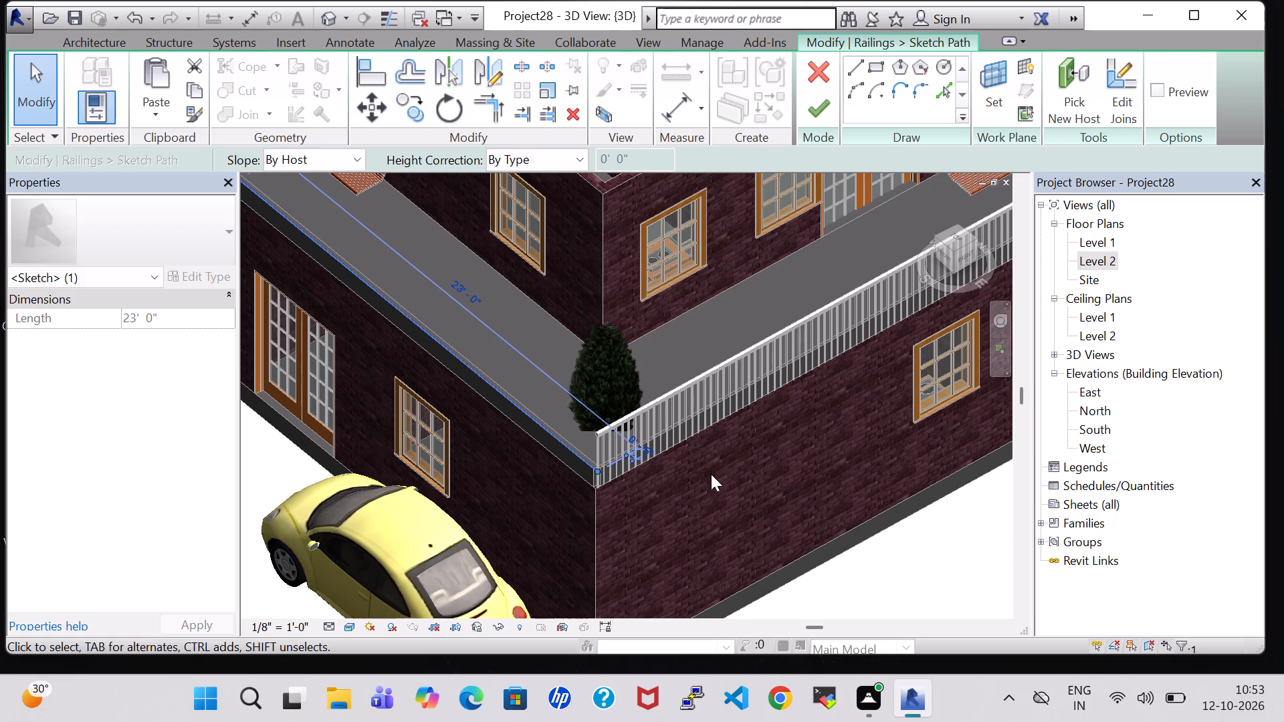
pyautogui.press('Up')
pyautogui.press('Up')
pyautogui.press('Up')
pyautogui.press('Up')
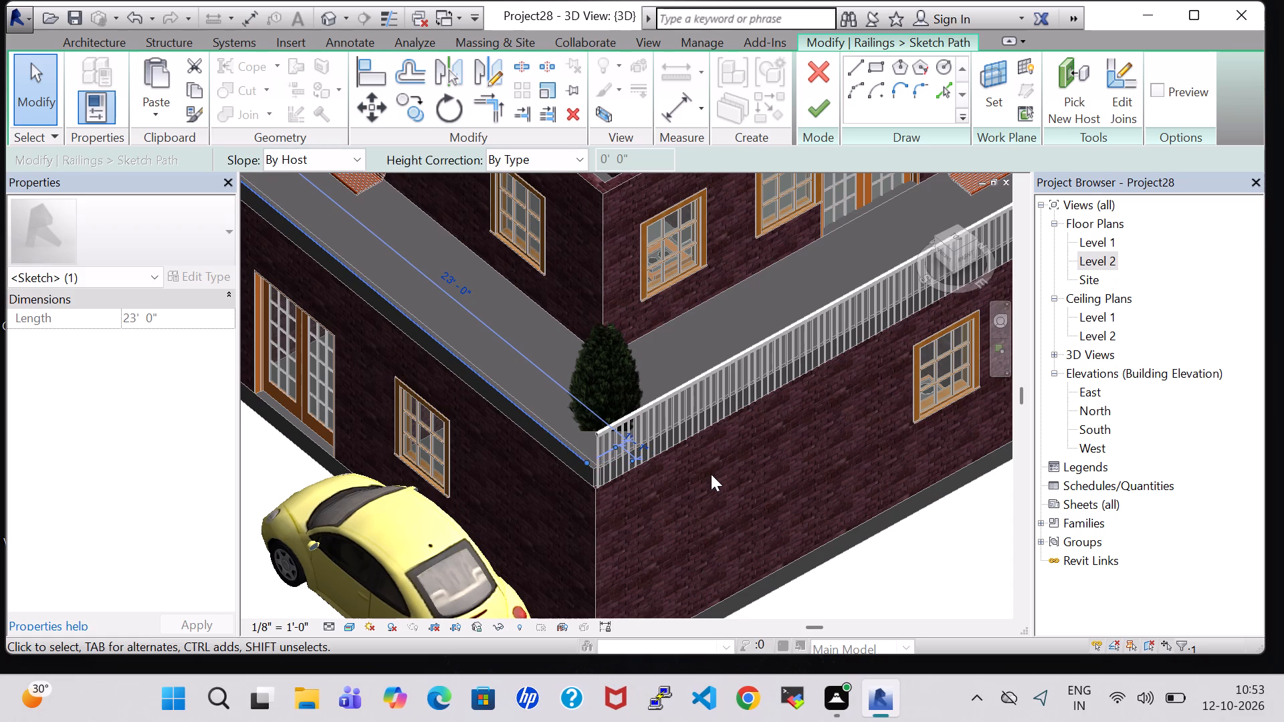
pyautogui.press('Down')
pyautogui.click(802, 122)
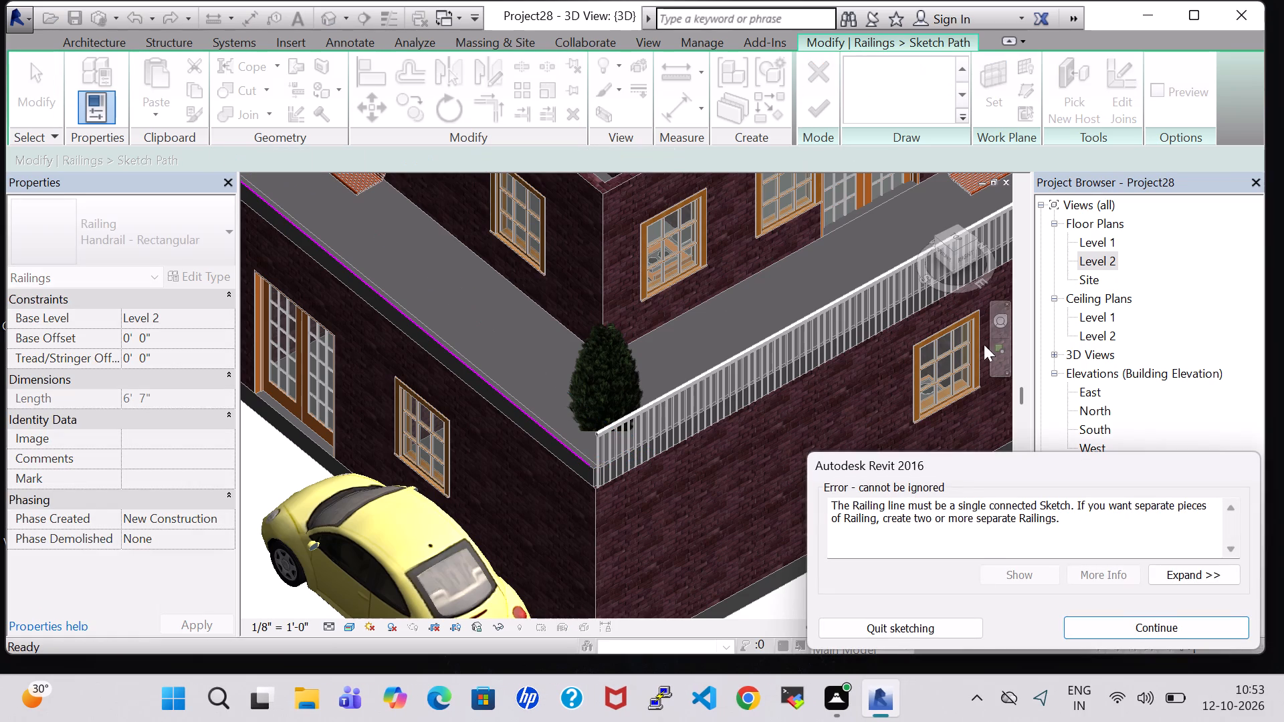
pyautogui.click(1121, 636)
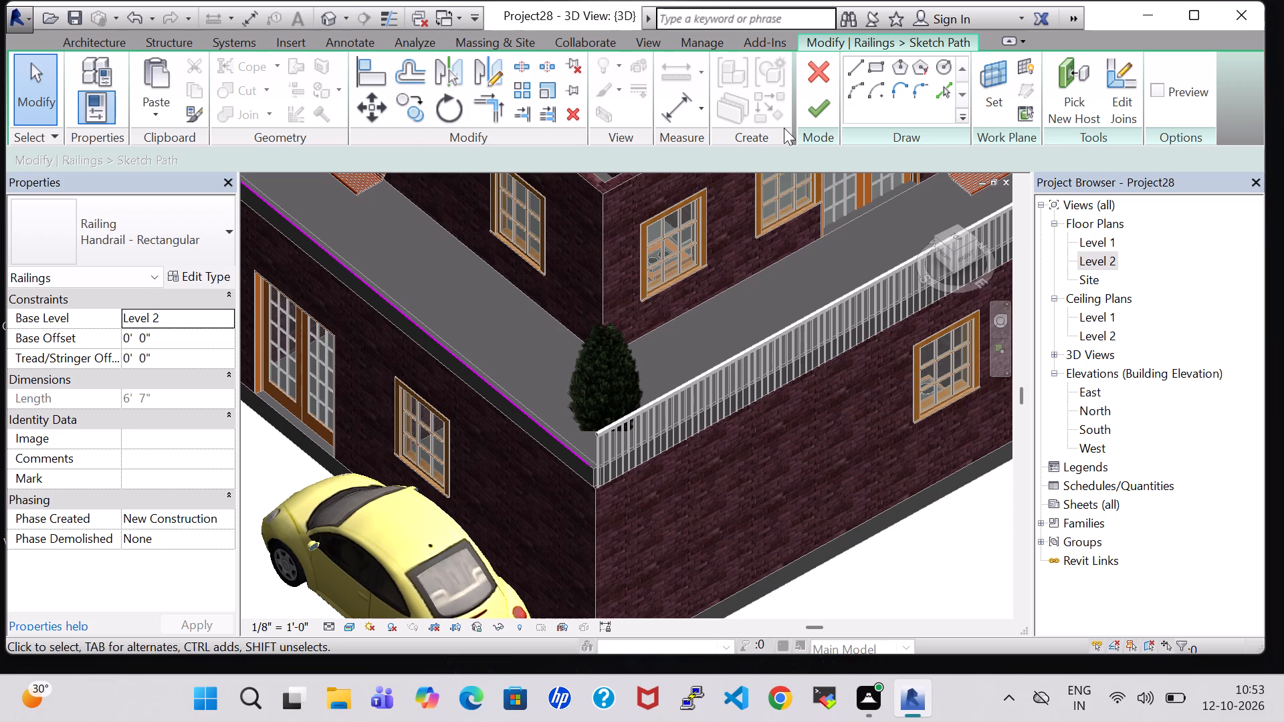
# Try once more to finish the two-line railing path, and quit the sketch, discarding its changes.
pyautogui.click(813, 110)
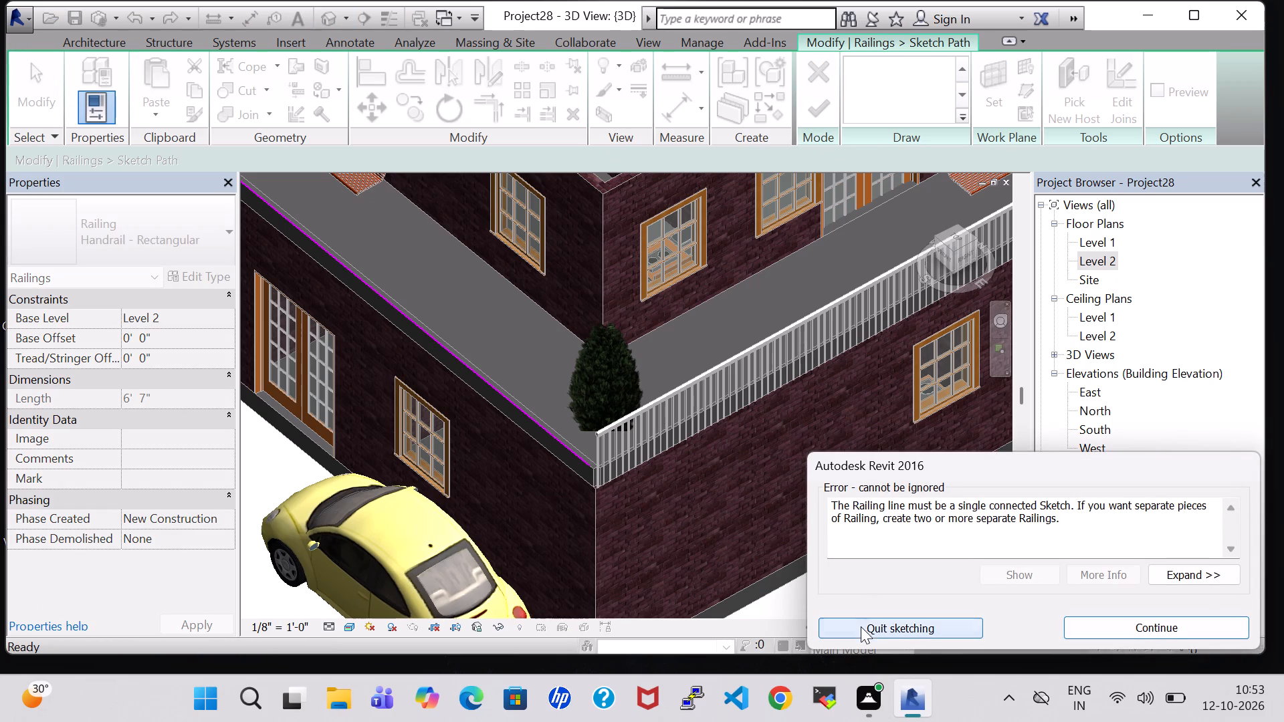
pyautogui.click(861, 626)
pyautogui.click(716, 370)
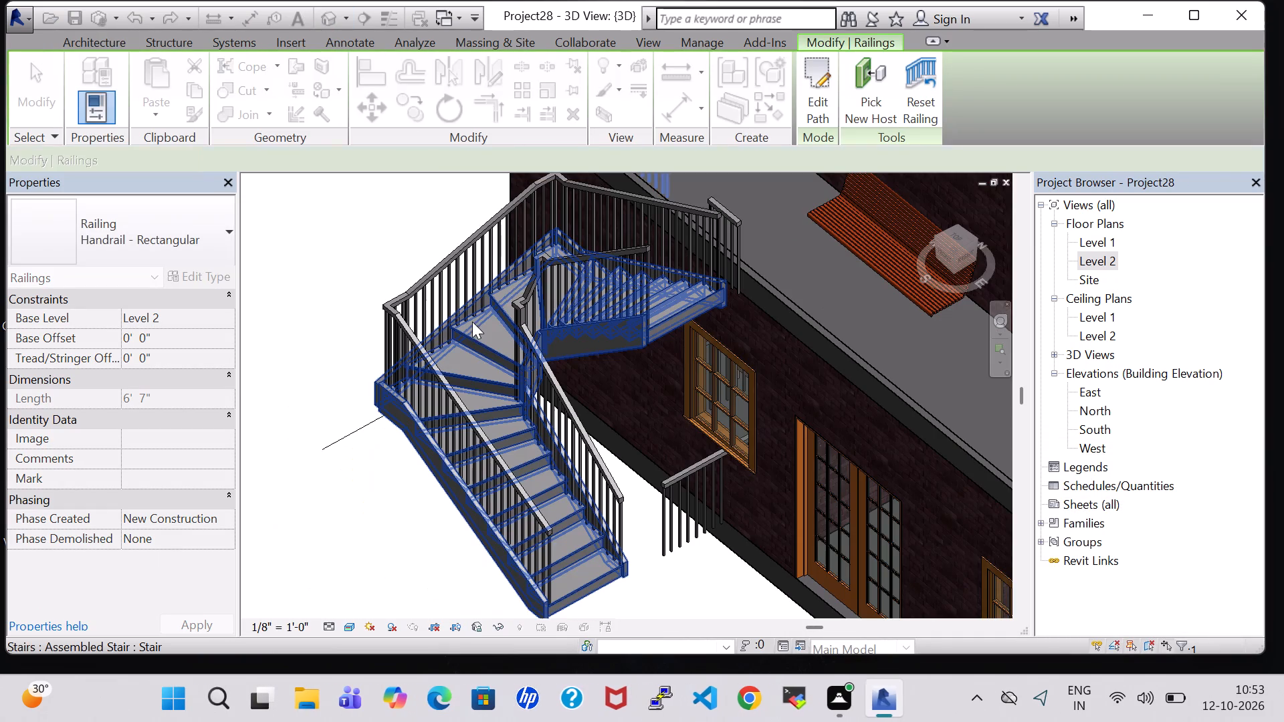
# Nudge the 6'-7" front railing outward onto the balcony's front edge between the corner and the outside staircase.
pyautogui.scroll(-4, 554, 269)
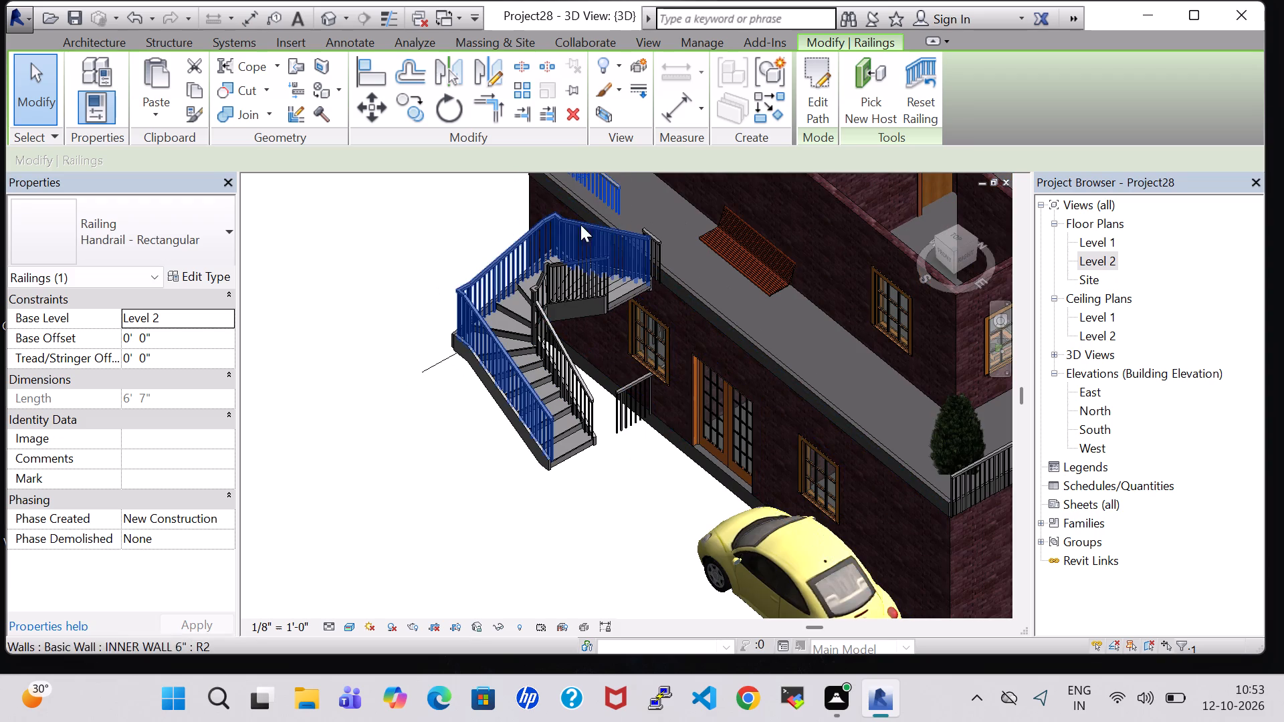
pyautogui.moveTo(682, 210); pyautogui.dragTo(576, 247, button='middle')
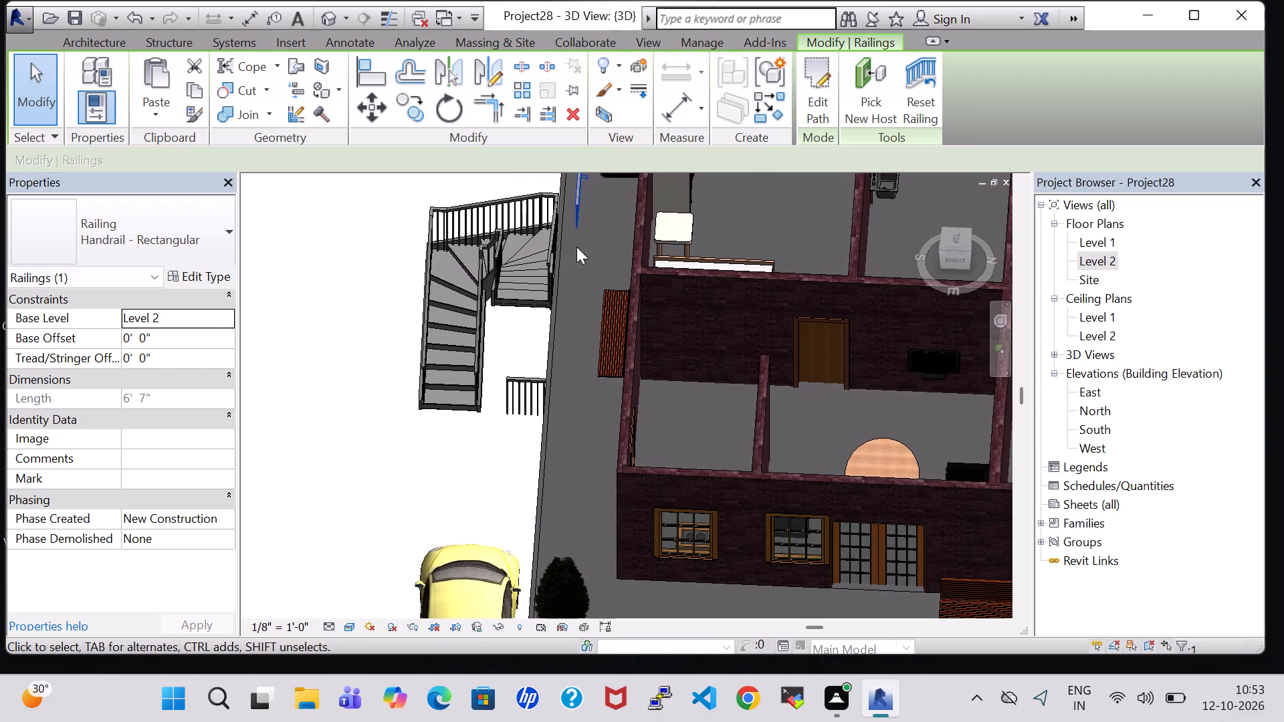
pyautogui.moveTo(571, 232); pyautogui.dragTo(566, 429, button='middle')
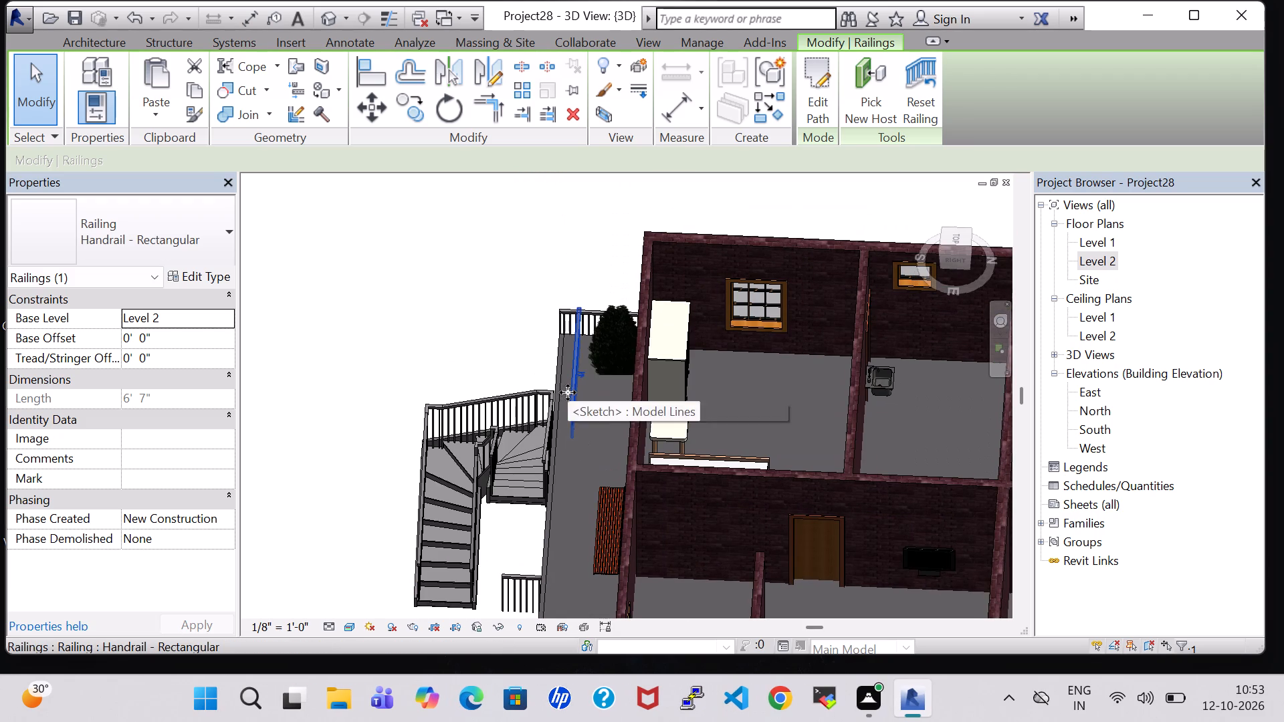
pyautogui.click(568, 392)
pyautogui.press('Left')
pyautogui.press('Left')
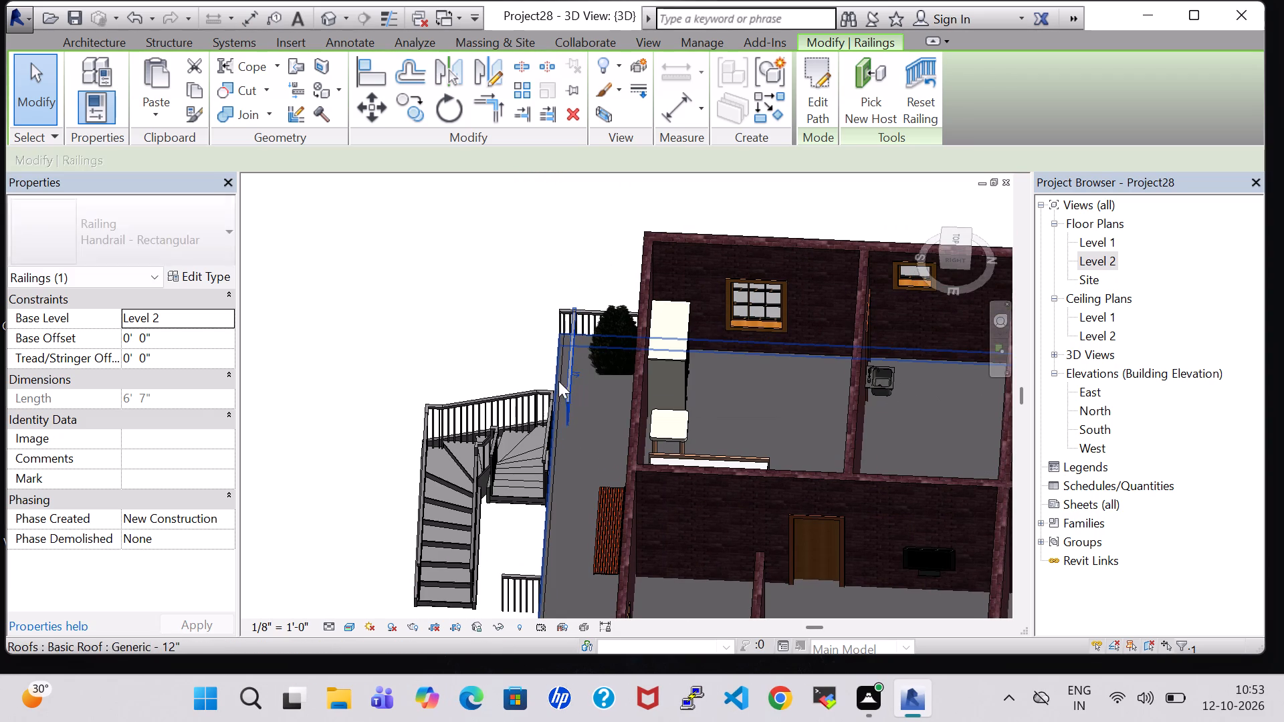
pyautogui.press('Left')
pyautogui.press('Left')
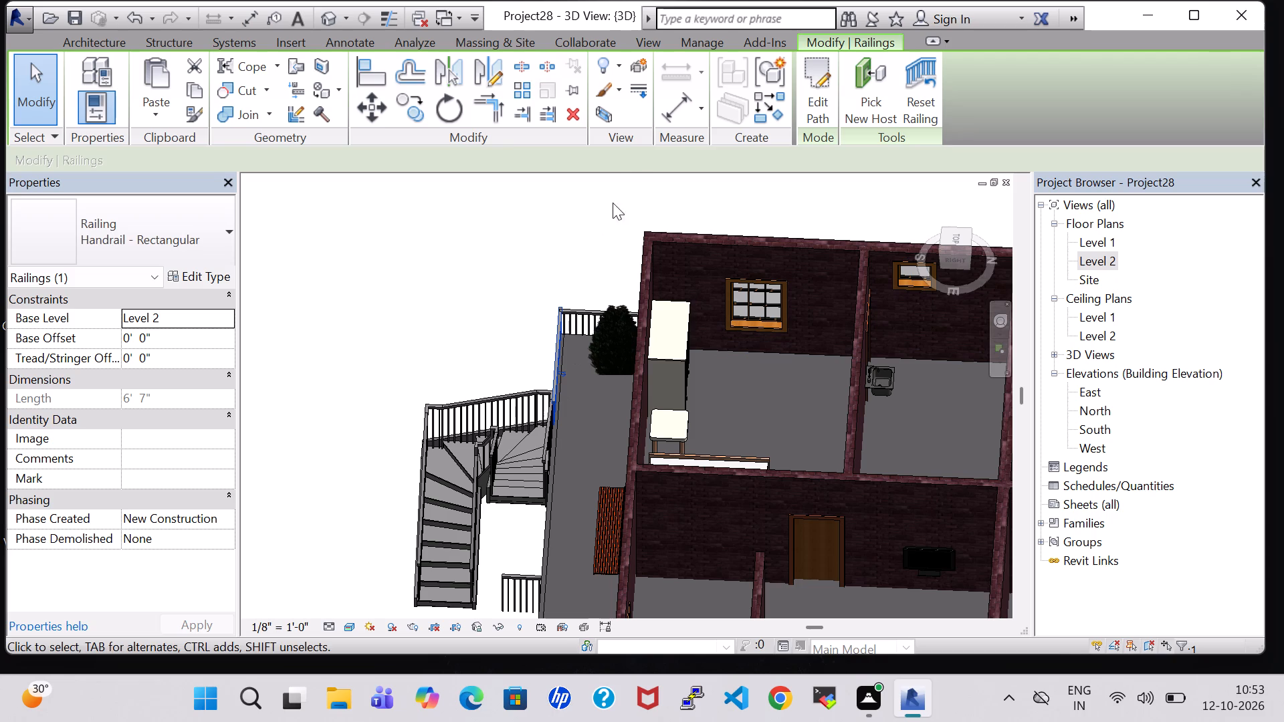
pyautogui.click(588, 199)
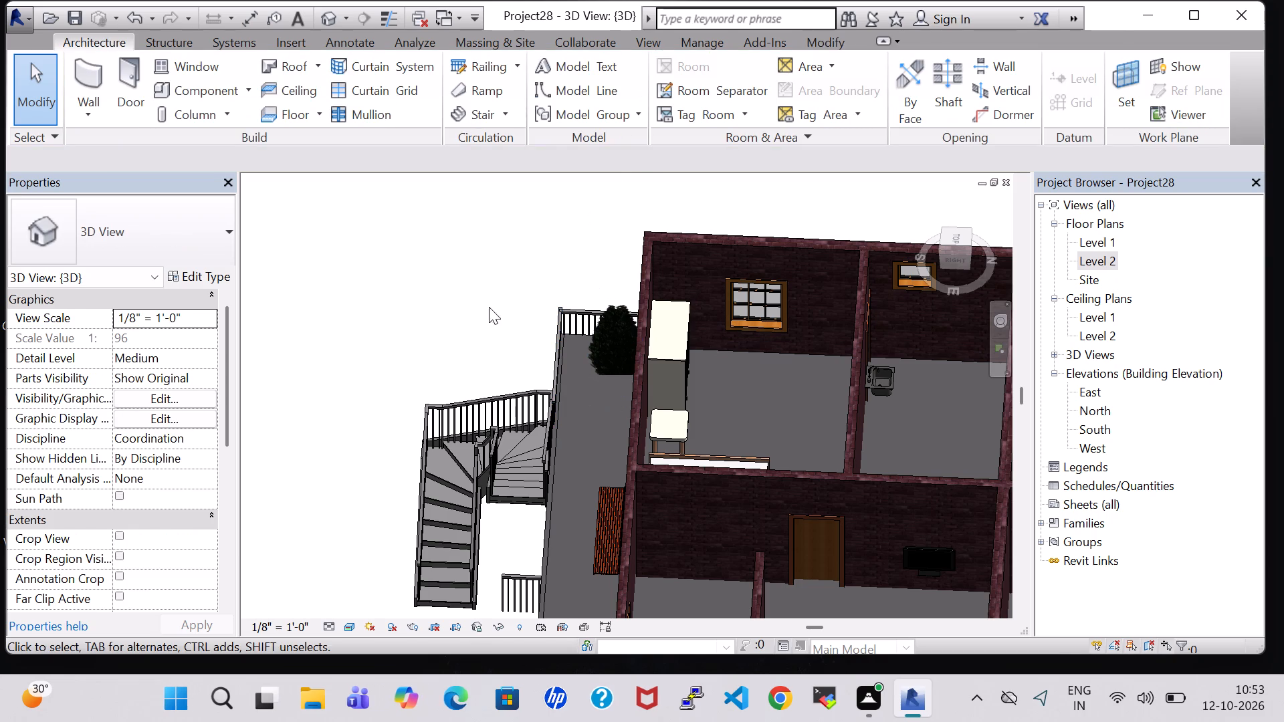
# Nudge the short 1'-5" railing piece at the staircase's top along the balcony's front edge, just clear of the stair handrail.
pyautogui.keyDown('shift'); pyautogui.moveTo(475, 291); pyautogui.dragTo(637, 310, button='middle'); pyautogui.keyUp('shift')
pyautogui.keyDown('shift'); pyautogui.scroll(1, 637, 310); pyautogui.keyUp('shift')
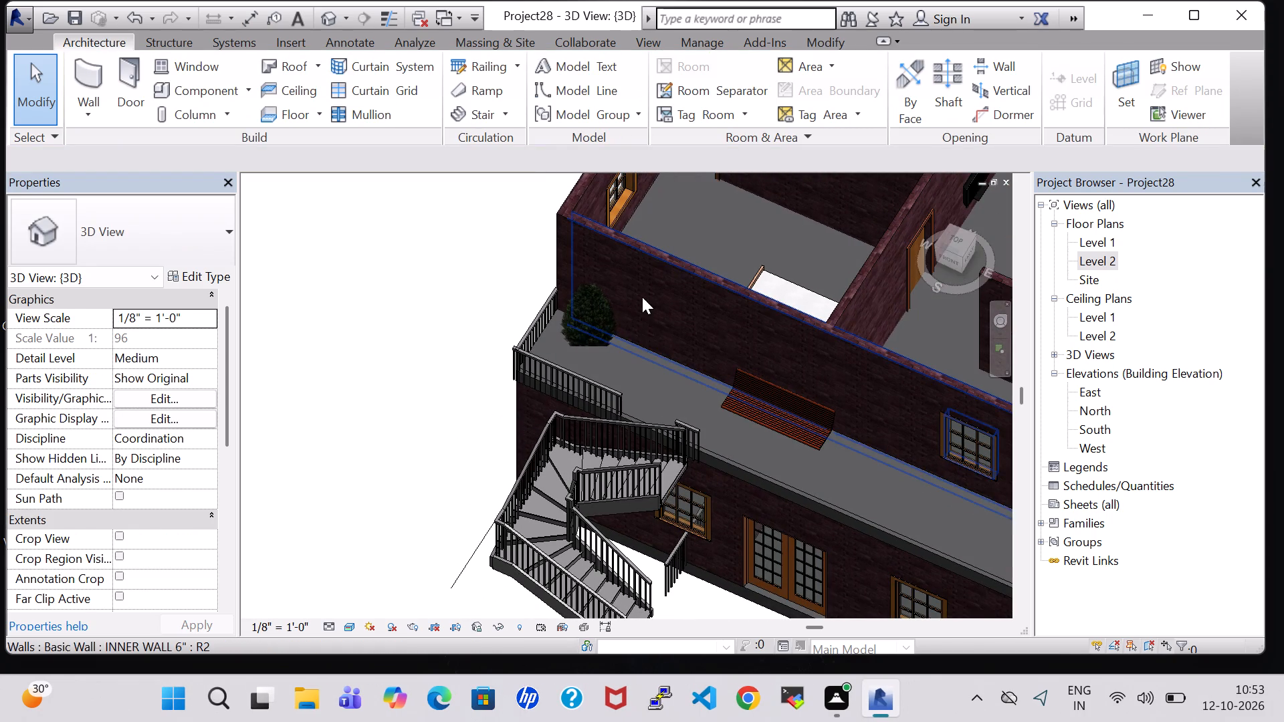
pyautogui.keyDown('shift'); pyautogui.moveTo(304, 259); pyautogui.dragTo(435, 281, button='middle'); pyautogui.keyUp('shift')
pyautogui.keyDown('shift'); pyautogui.scroll(1, 308, 259); pyautogui.keyUp('shift')
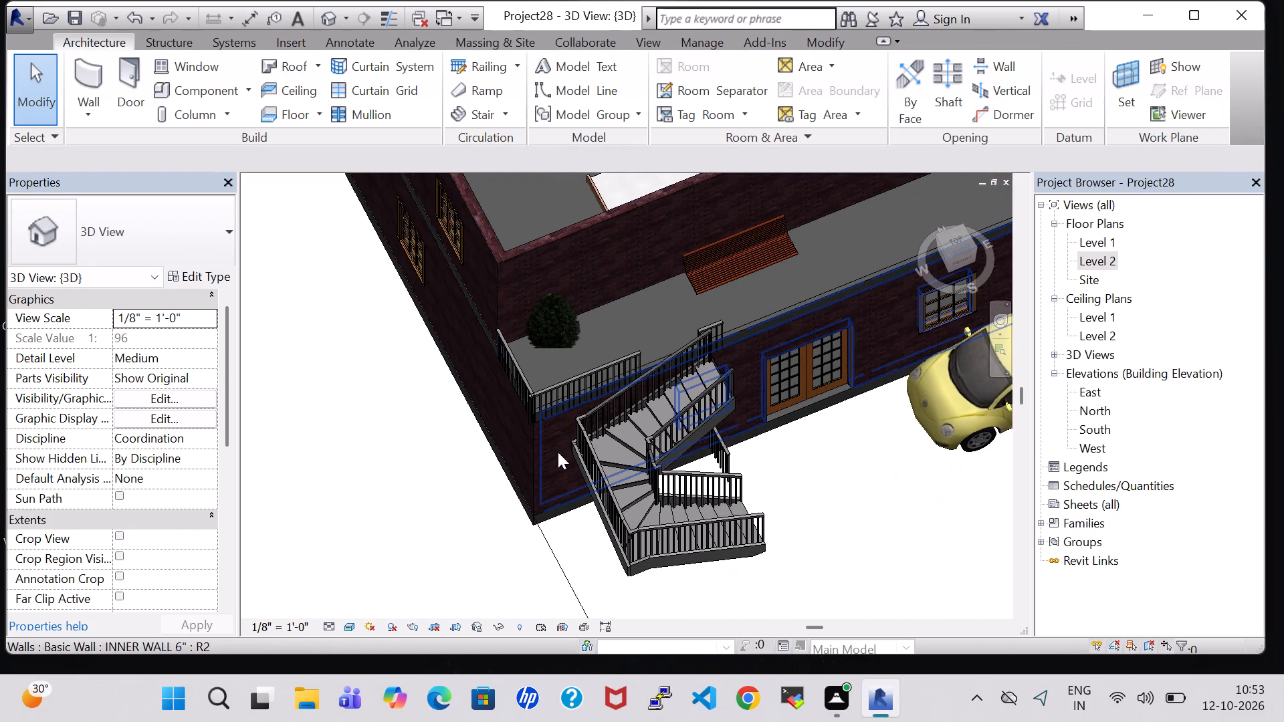
pyautogui.moveTo(792, 504); pyautogui.dragTo(782, 502, button='middle')
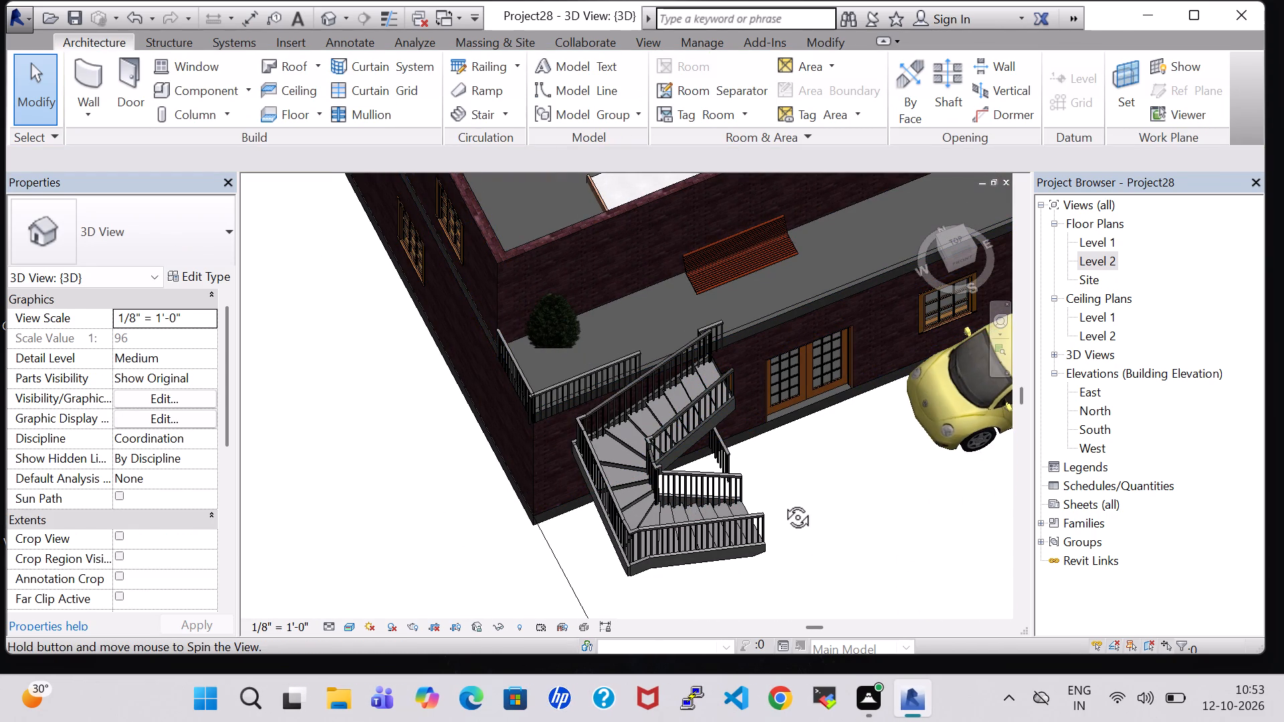
pyautogui.moveTo(782, 502); pyautogui.dragTo(761, 495, button='middle')
pyautogui.click(723, 353)
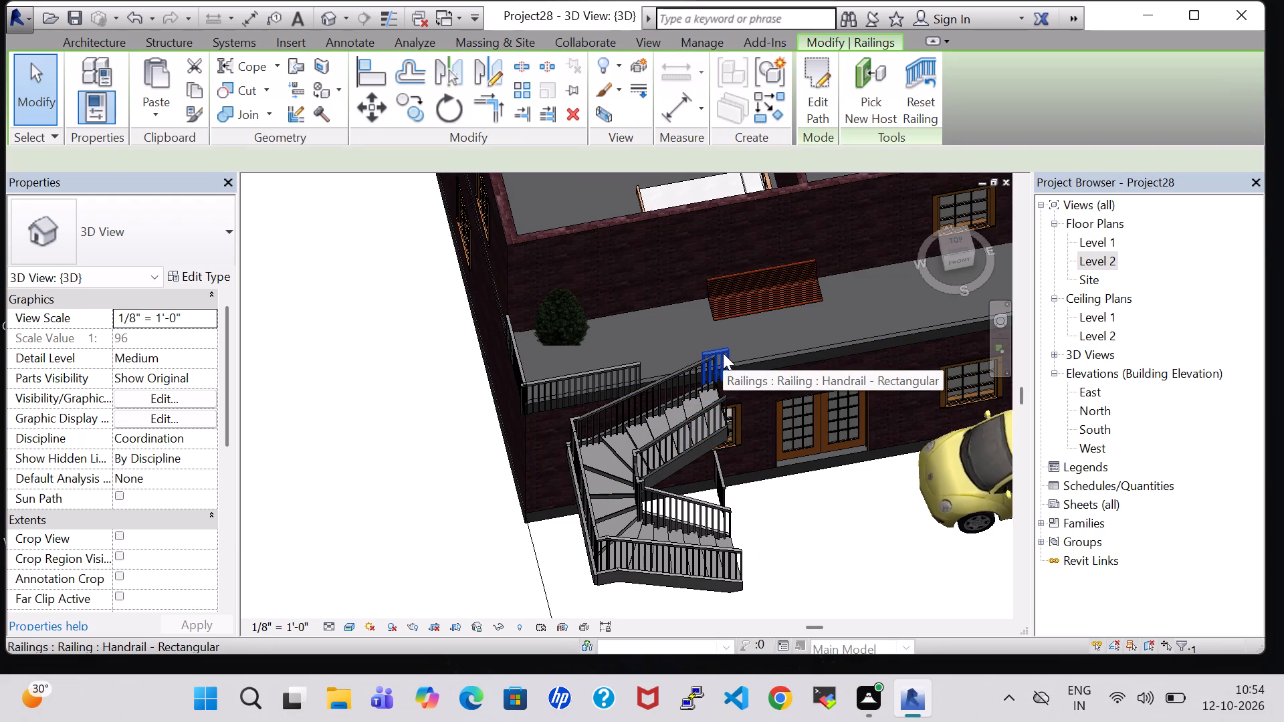
pyautogui.press('Right')
pyautogui.press('Right')
pyautogui.press('Right')
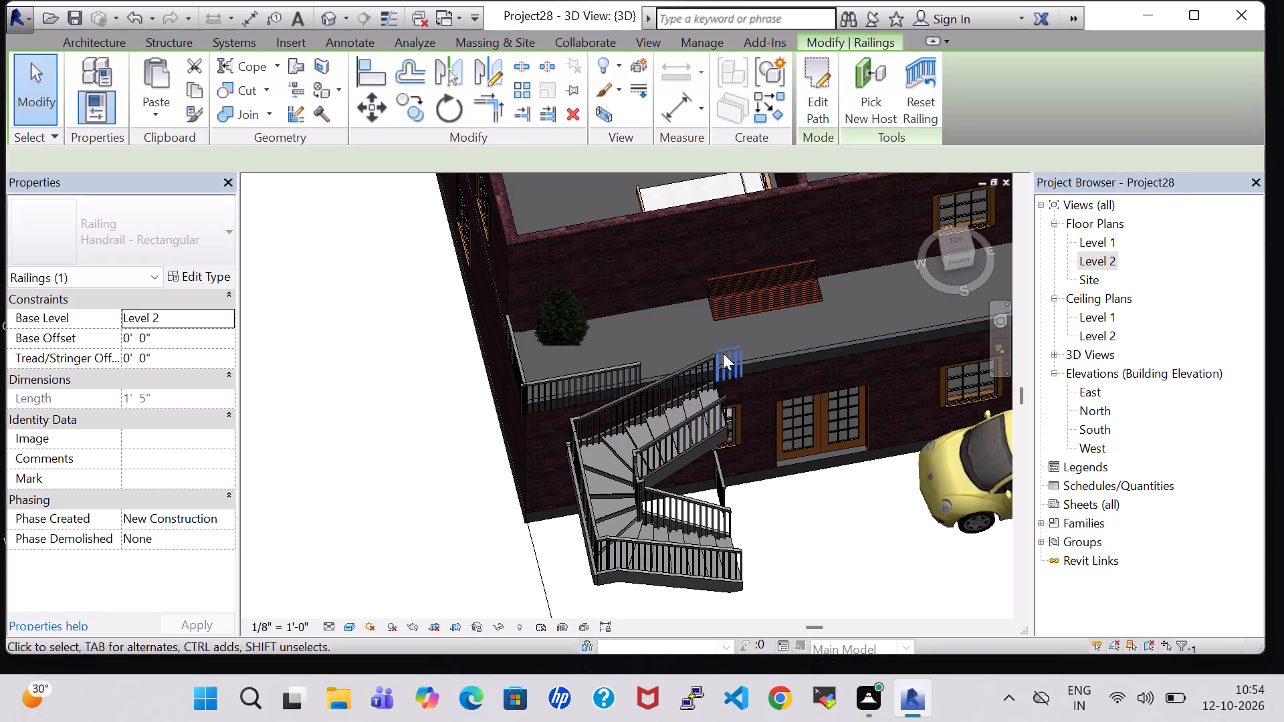
pyautogui.press('Up')
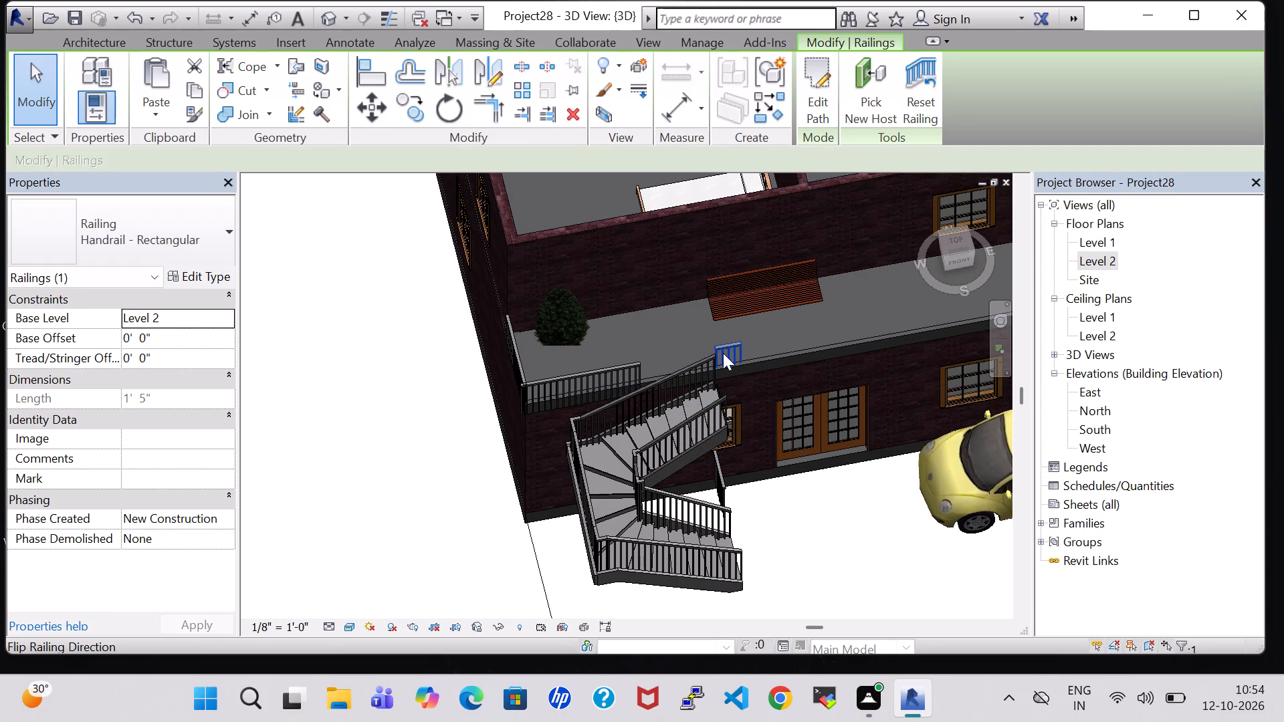
pyautogui.press('Down')
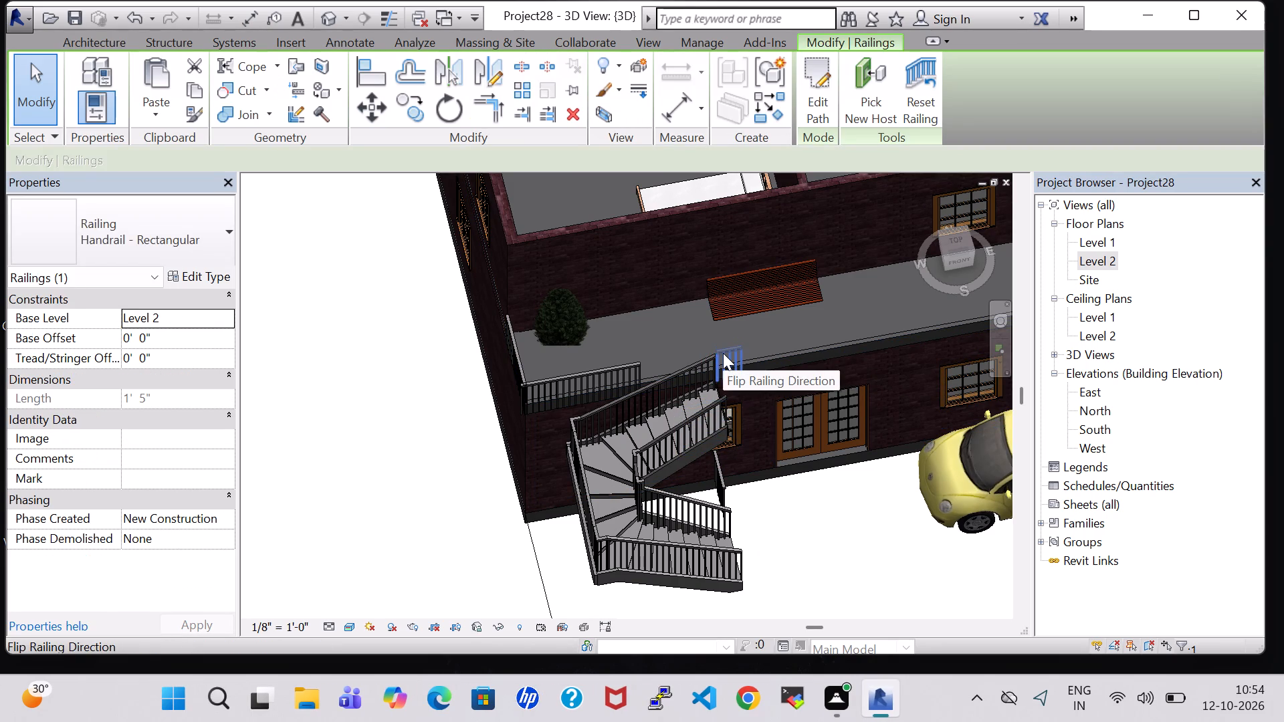
pyautogui.scroll(6, 723, 353)
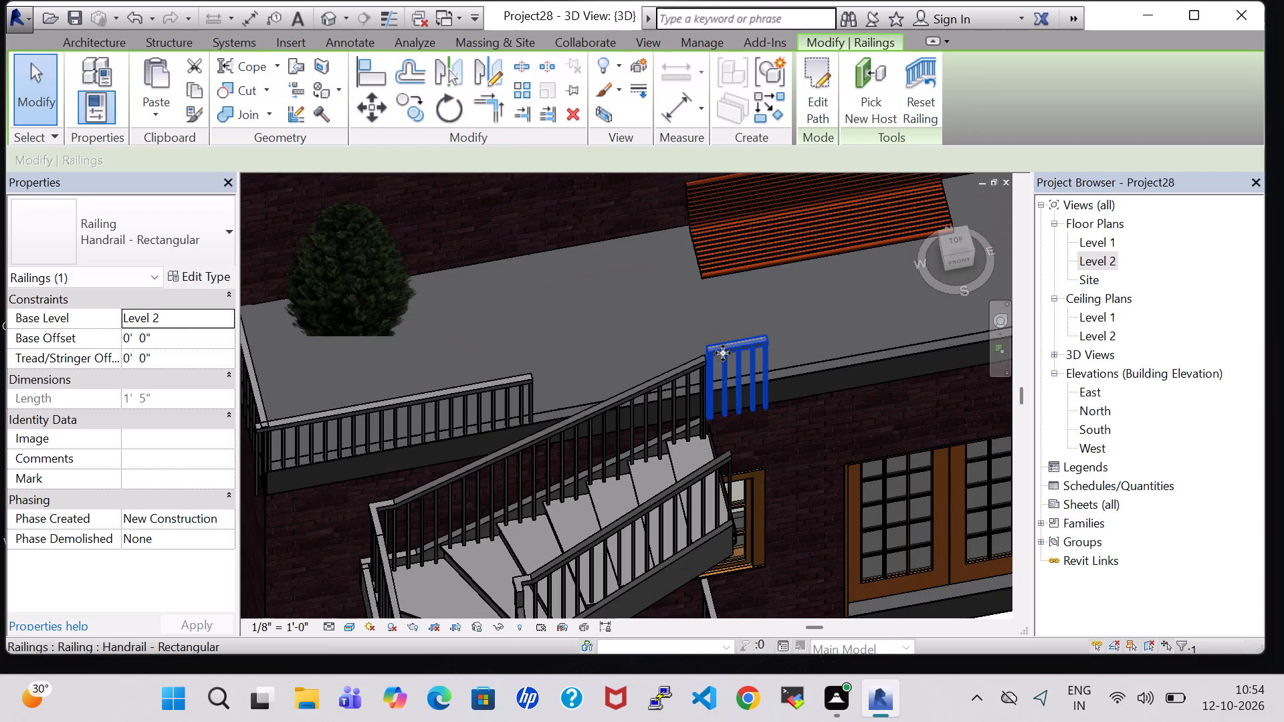
pyautogui.press('Down')
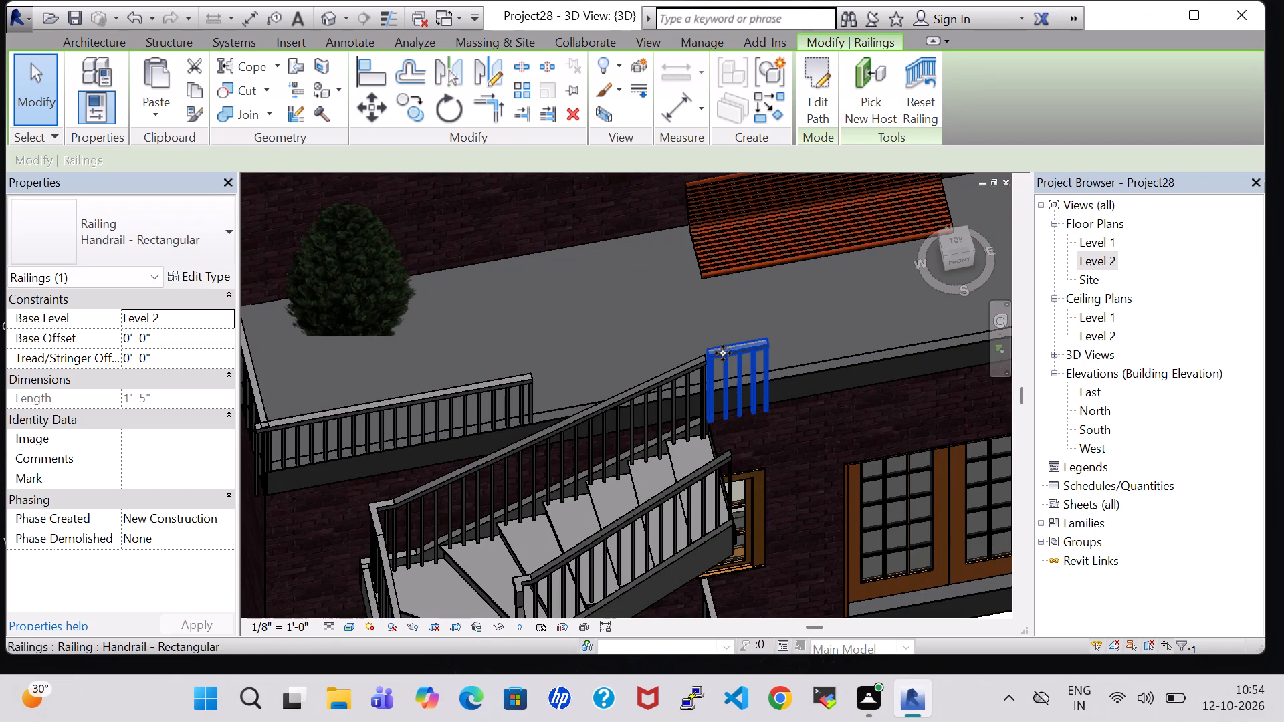
pyautogui.press('Up')
pyautogui.press('Up')
pyautogui.press('Up')
pyautogui.press('Right')
pyautogui.press('Right')
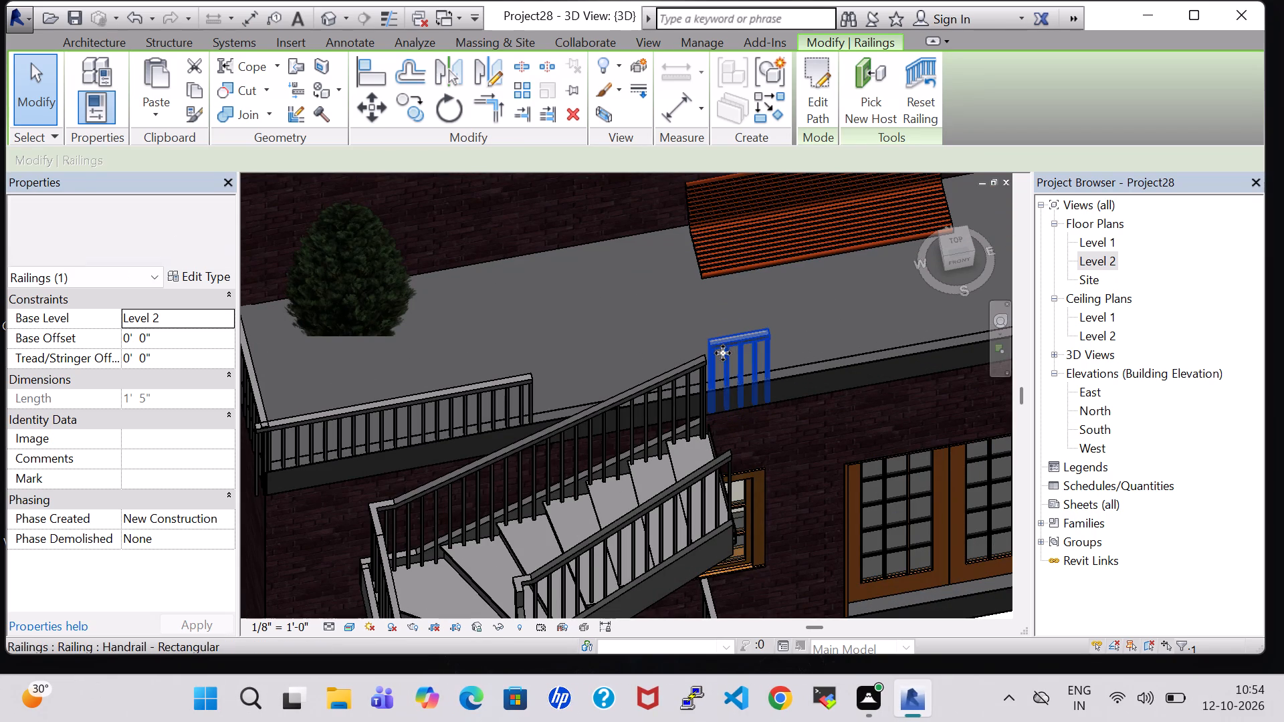
pyautogui.press('Right')
pyautogui.press('Right')
pyautogui.press('Right')
pyautogui.press('Right')
pyautogui.press('Right')
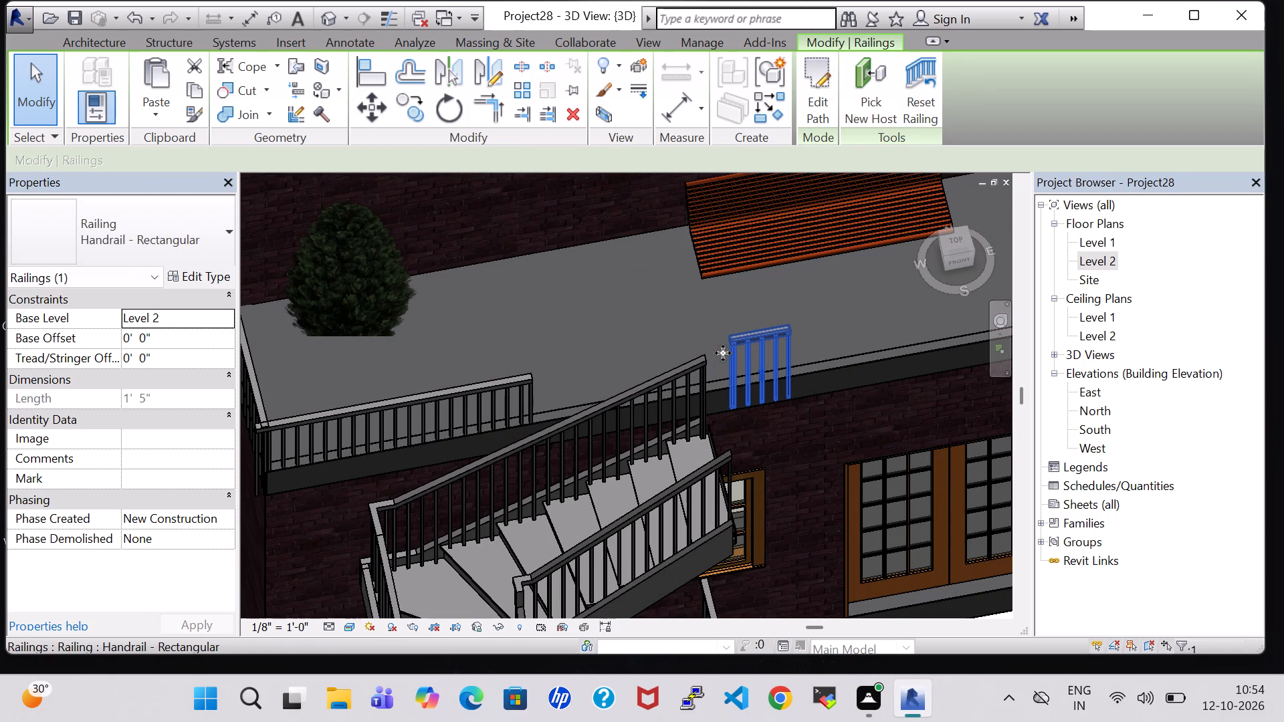
# Edit the short railing's path, stretch its line along the front edge away from the staircase to 6'-8", and finish the railing.
pyautogui.click(815, 92)
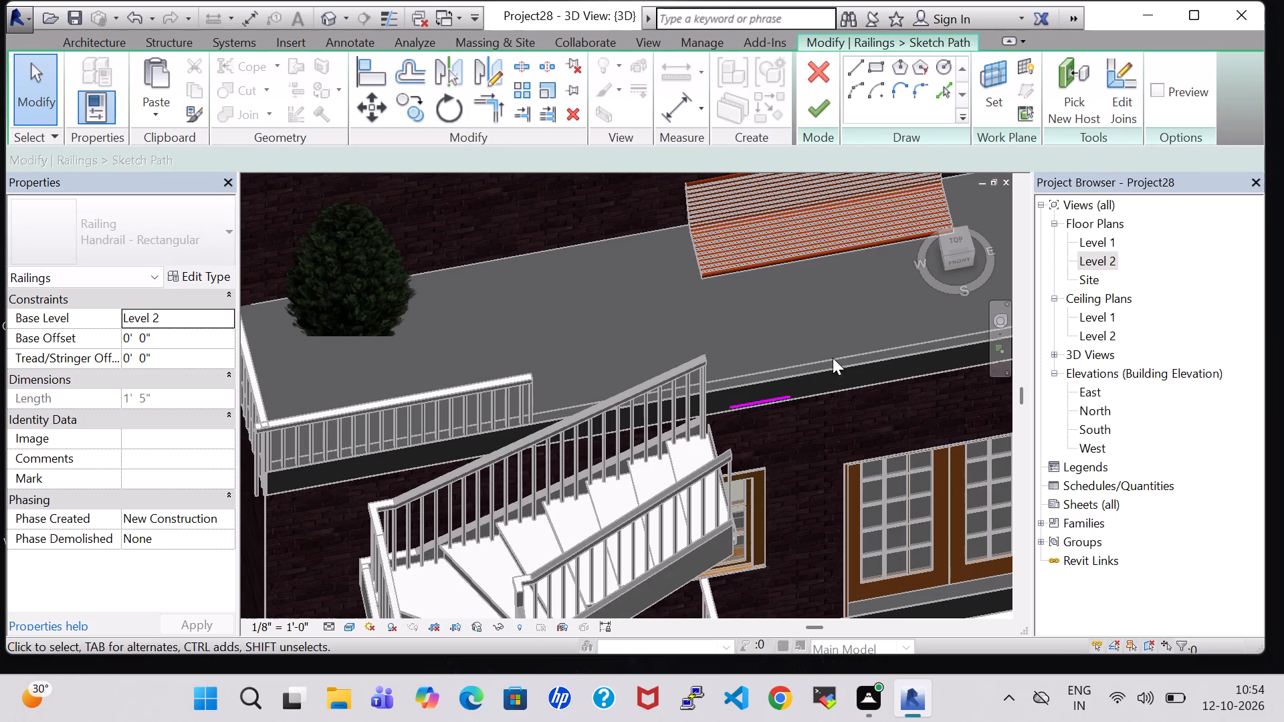
pyautogui.click(766, 395)
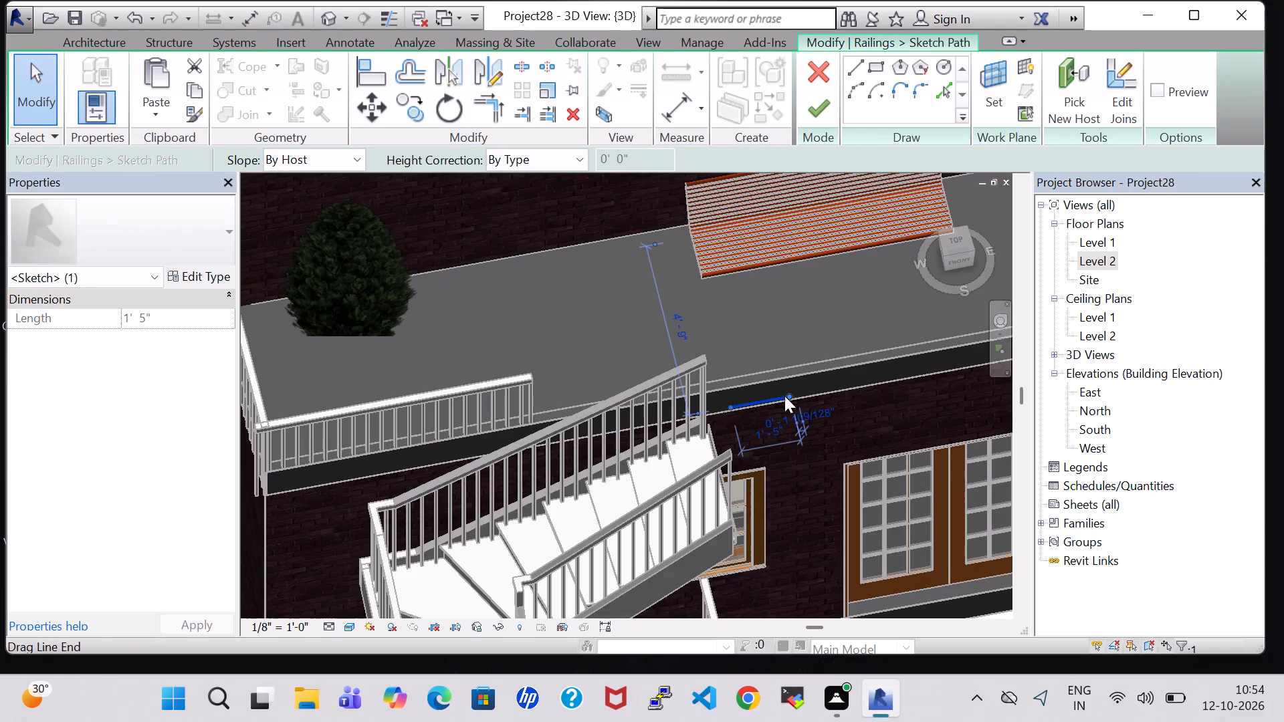
pyautogui.moveTo(788, 394); pyautogui.dragTo(819, 394)
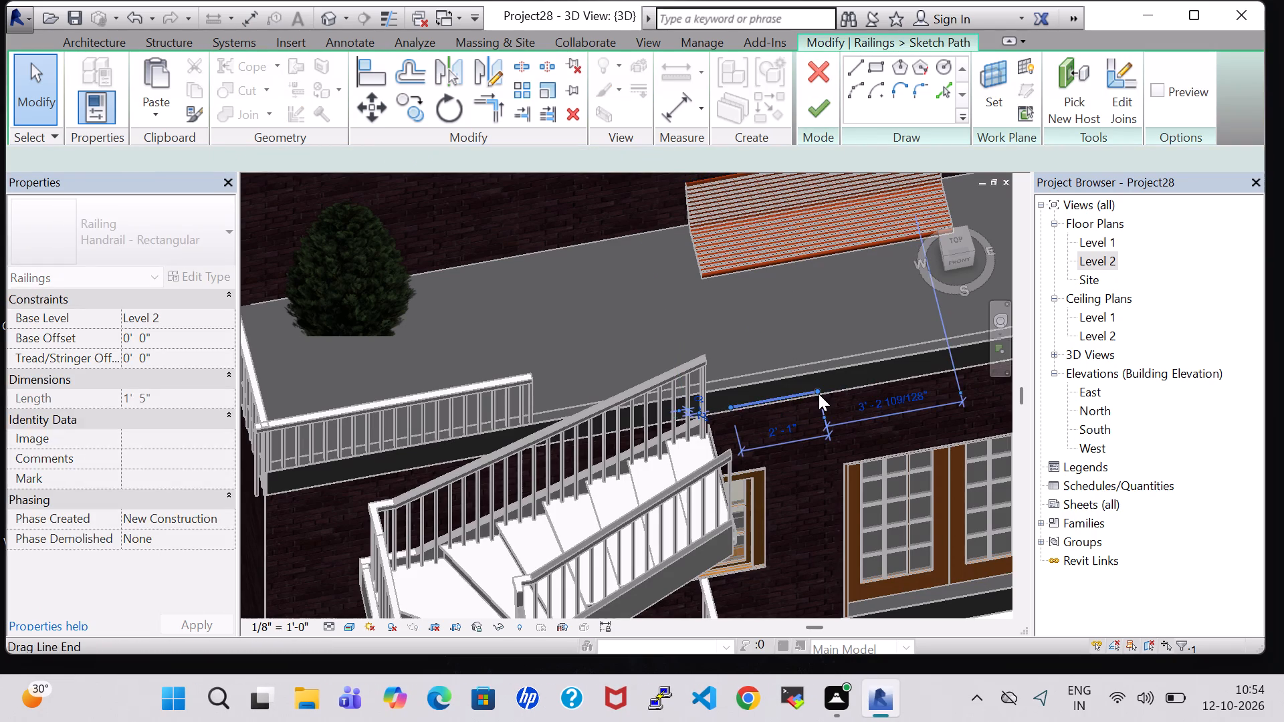
pyautogui.scroll(2, 819, 394)
pyautogui.scroll(-2, 819, 394)
pyautogui.moveTo(819, 394); pyautogui.dragTo(458, 435, button='middle')
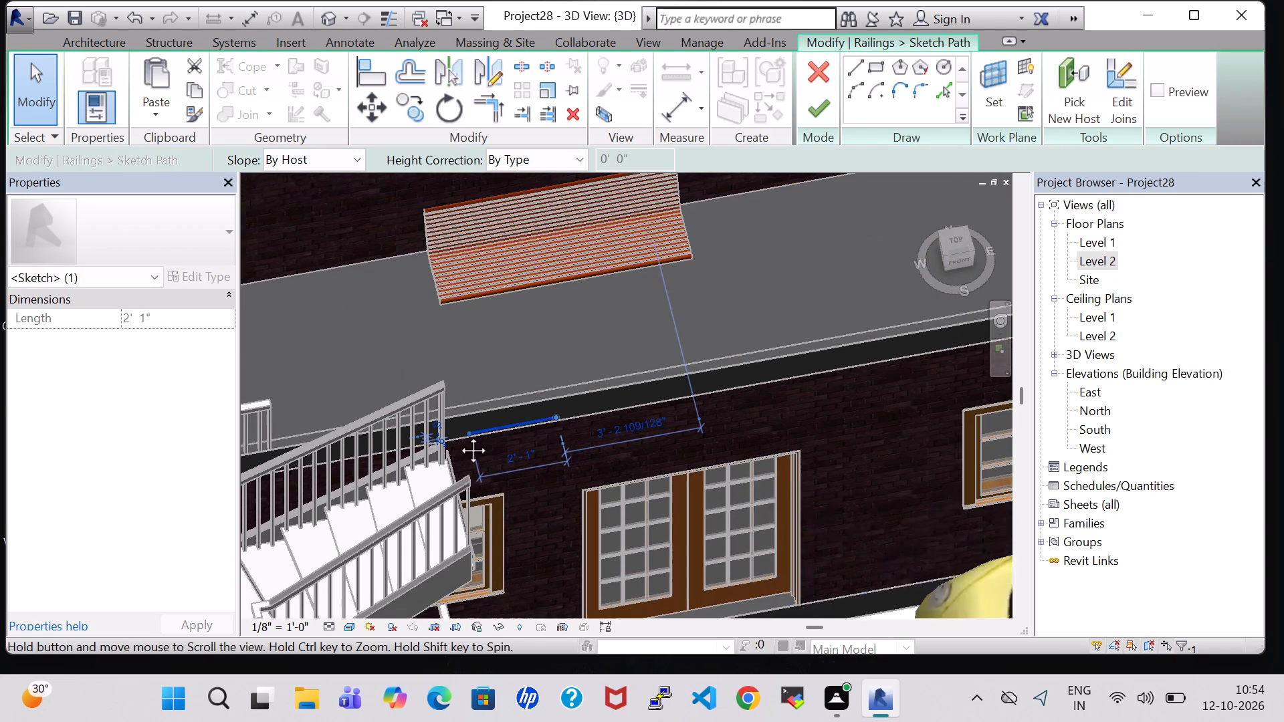
pyautogui.moveTo(458, 435); pyautogui.dragTo(455, 435, button='middle')
pyautogui.moveTo(453, 431); pyautogui.dragTo(452, 431)
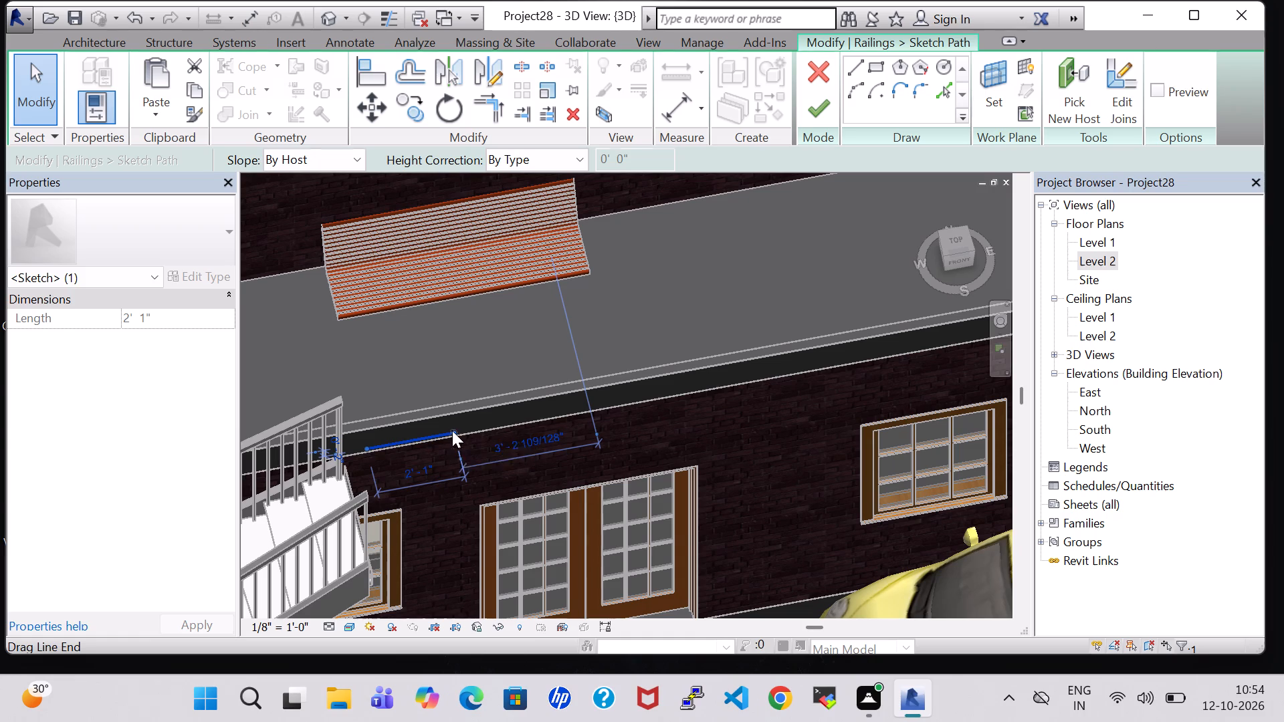
pyautogui.moveTo(452, 431); pyautogui.dragTo(649, 403)
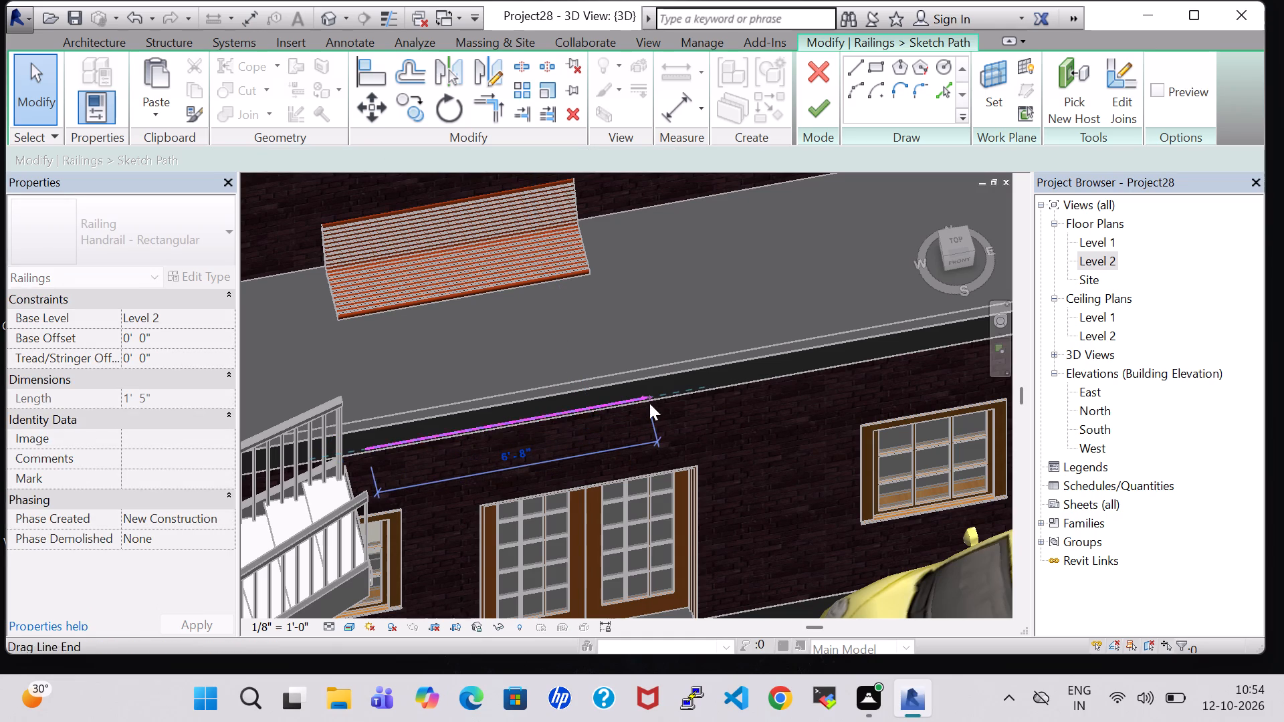
pyautogui.click(815, 106)
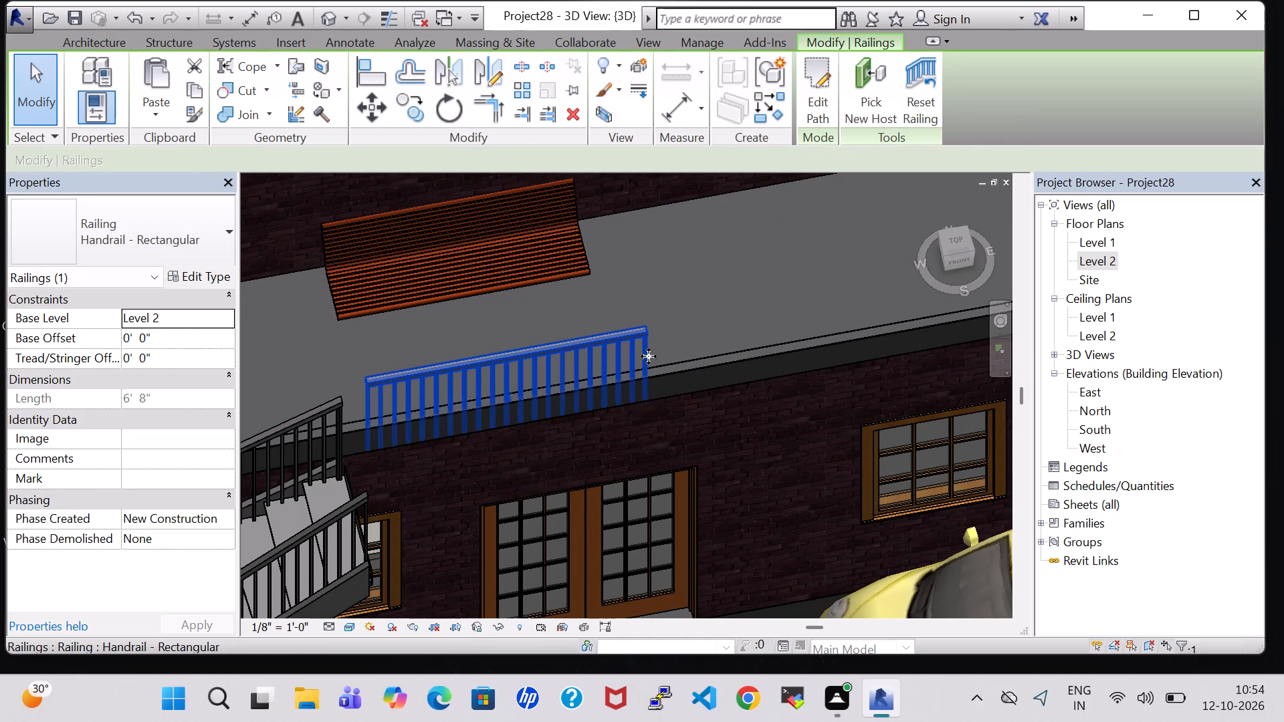
# Edit the 6'-8" front railing's path, stretch its line along the balcony edge to the far corner at 24'-3", and finish the railing.
pyautogui.click(649, 356)
pyautogui.click(819, 105)
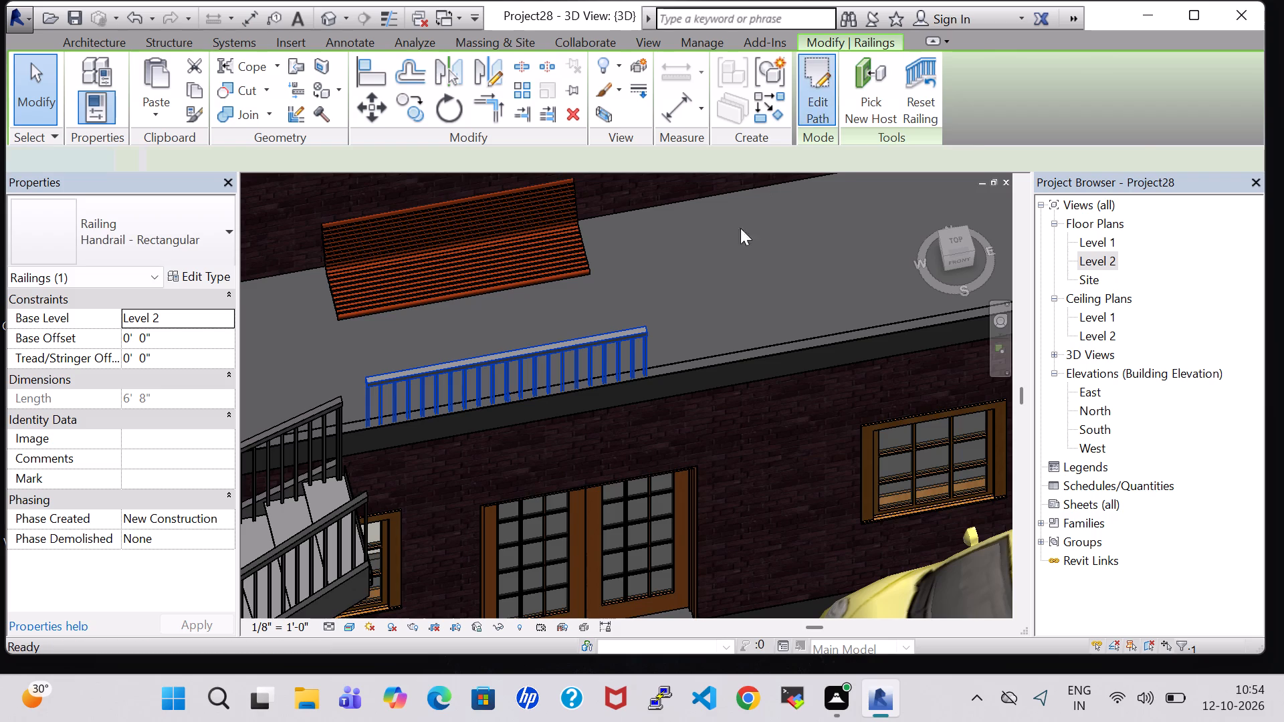
pyautogui.click(645, 393)
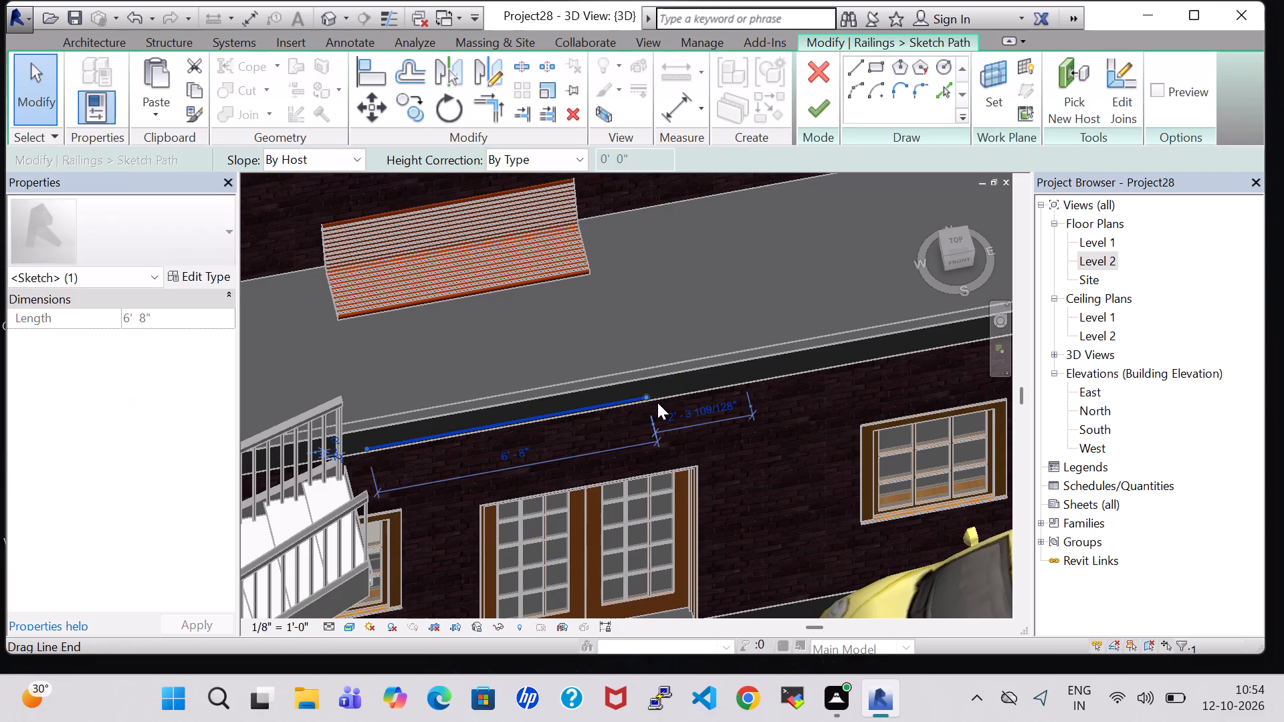
pyautogui.moveTo(647, 398); pyautogui.dragTo(924, 356)
pyautogui.moveTo(924, 356); pyautogui.dragTo(397, 461, button='middle')
pyautogui.scroll(1, 924, 356)
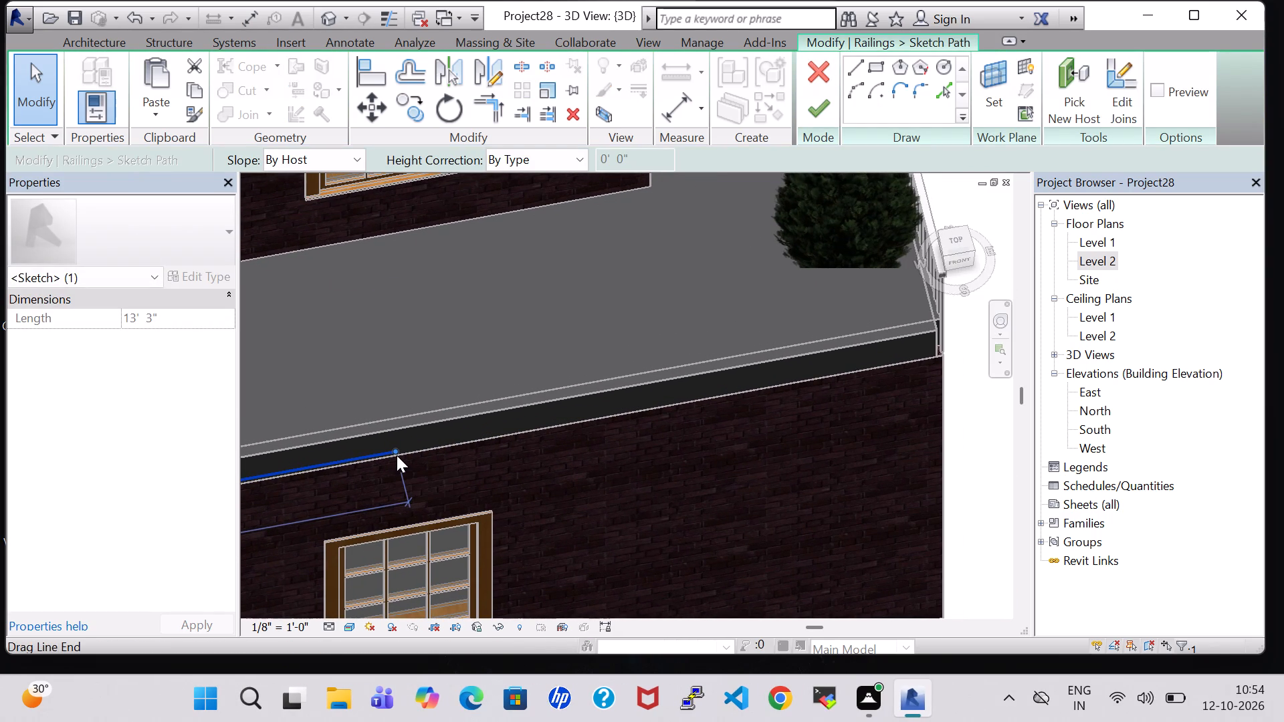
pyautogui.moveTo(397, 453); pyautogui.dragTo(716, 403)
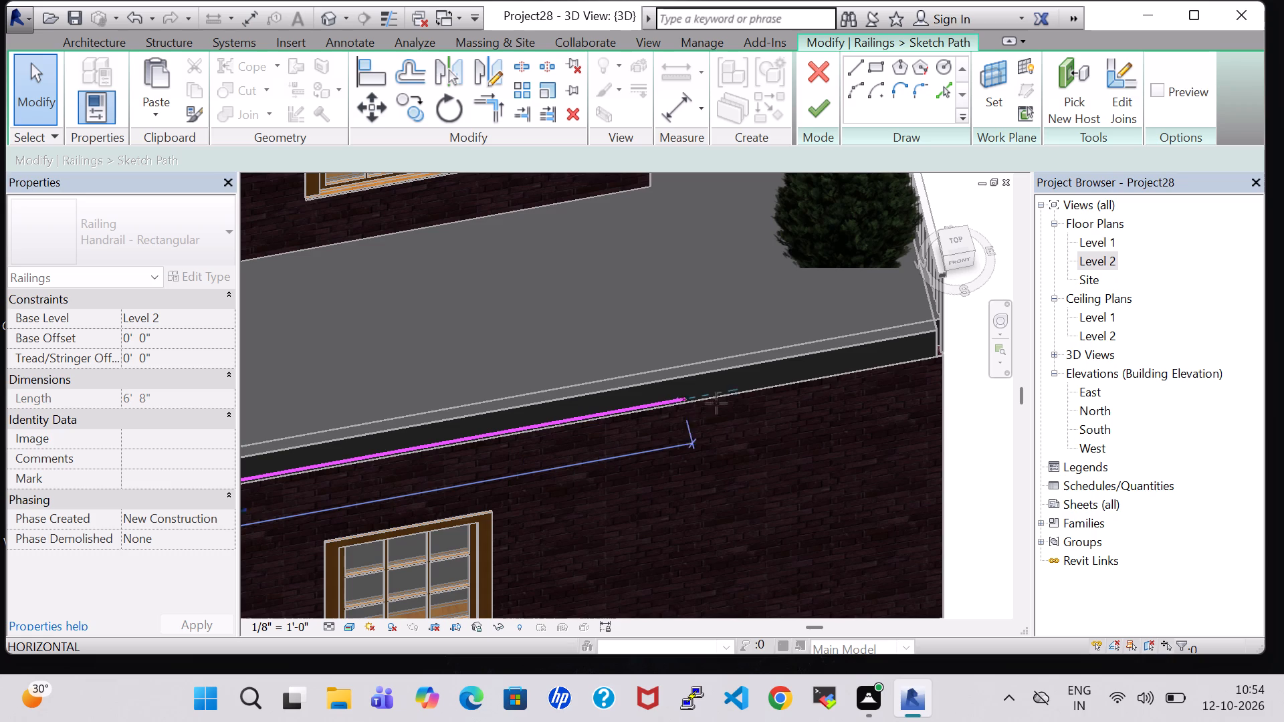
pyautogui.moveTo(716, 403); pyautogui.dragTo(931, 364)
pyautogui.doubleClick(932, 364)
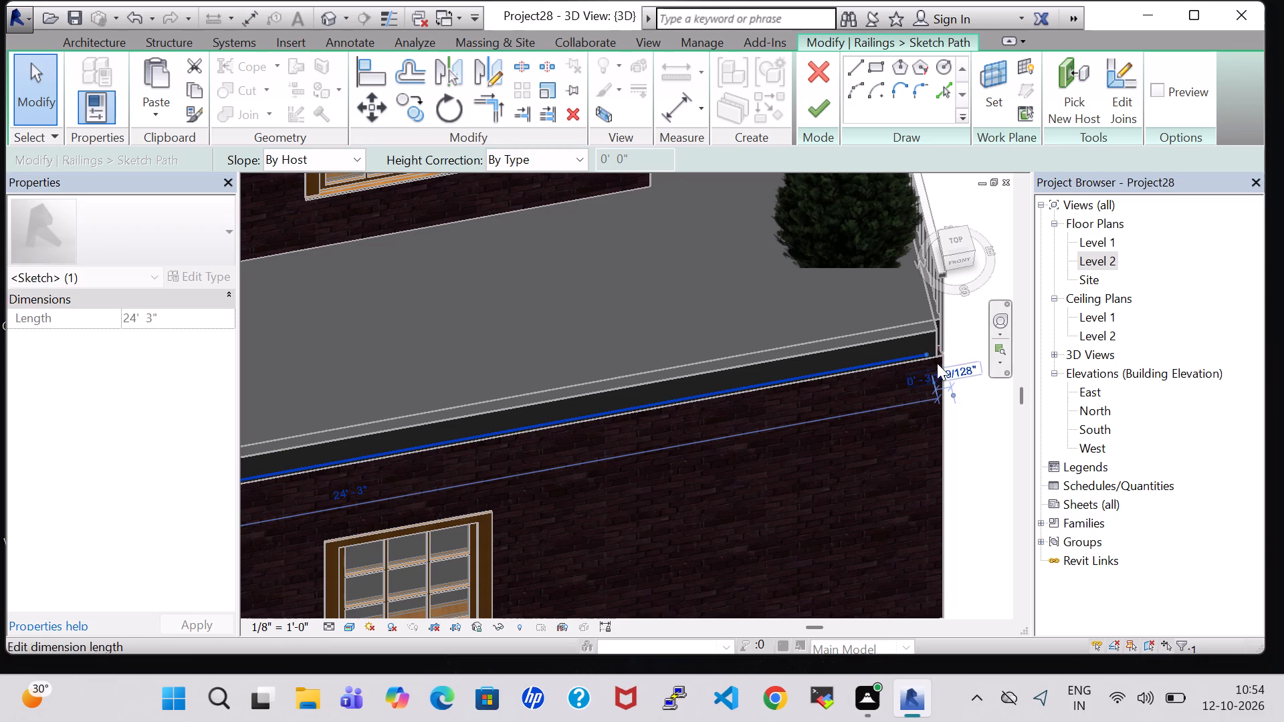
pyautogui.click(825, 116)
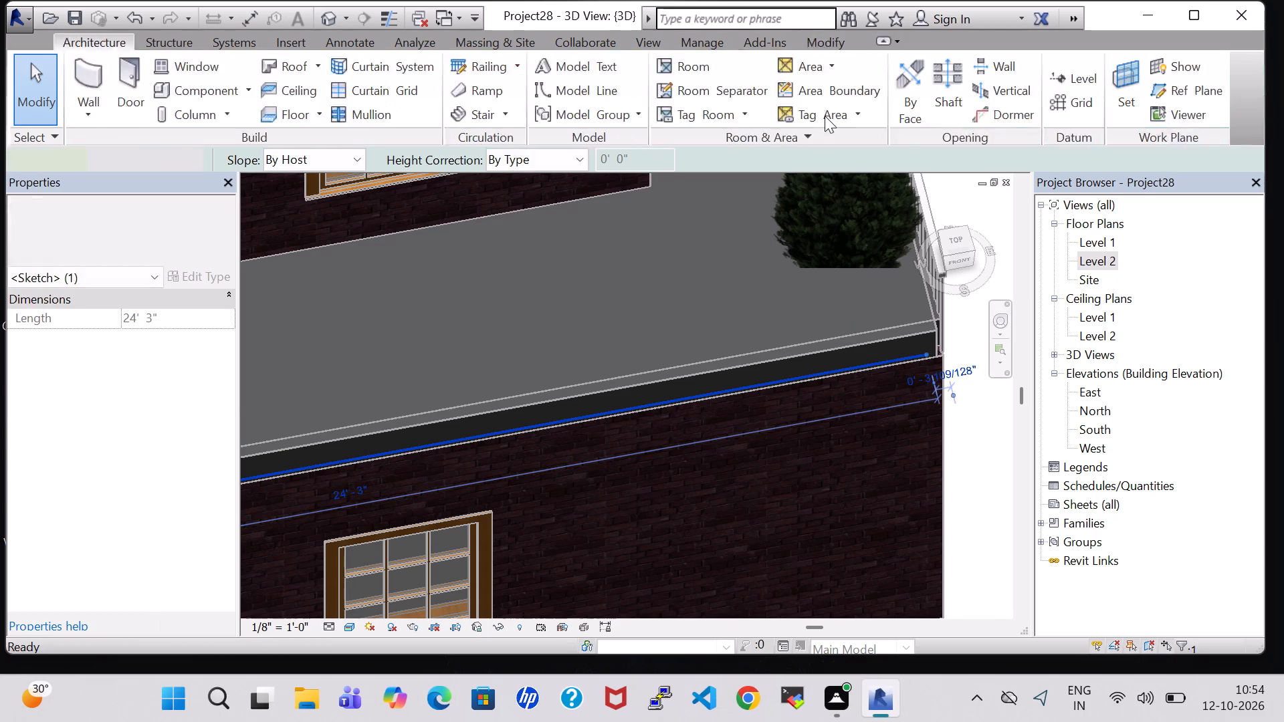
pyautogui.scroll(-4, 825, 116)
pyautogui.scroll(-3, 718, 254)
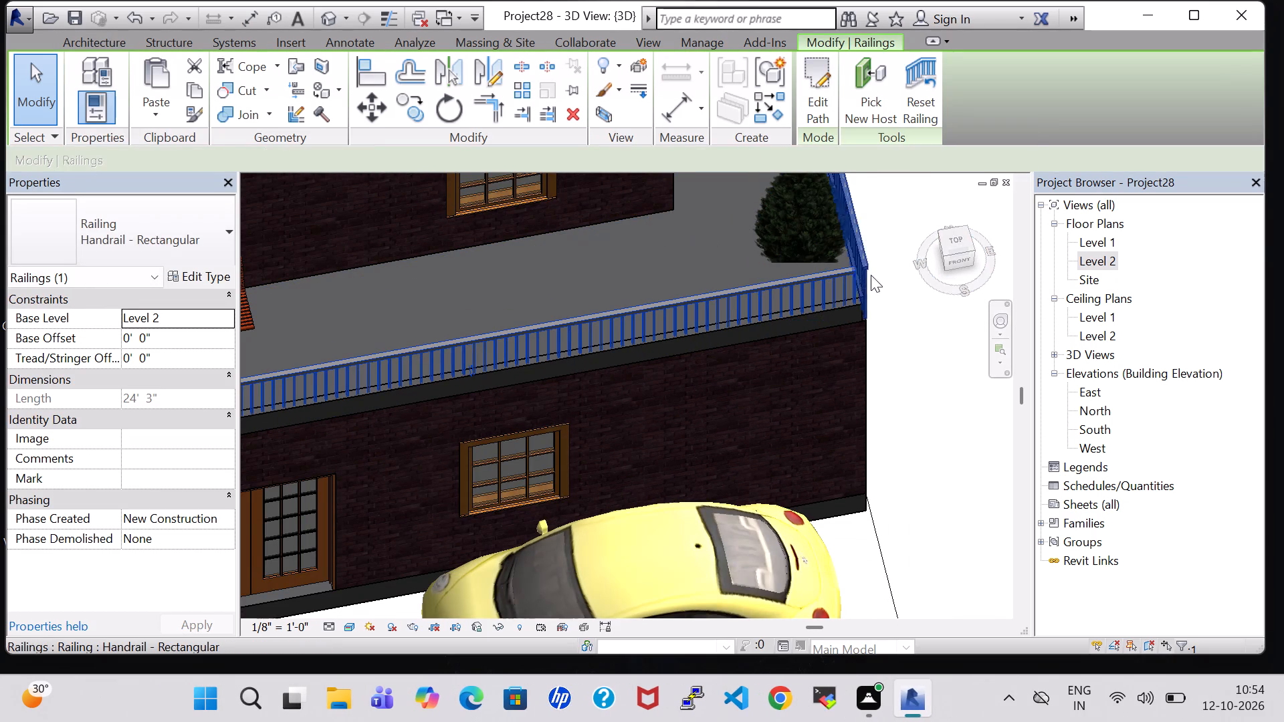
pyautogui.click(731, 251)
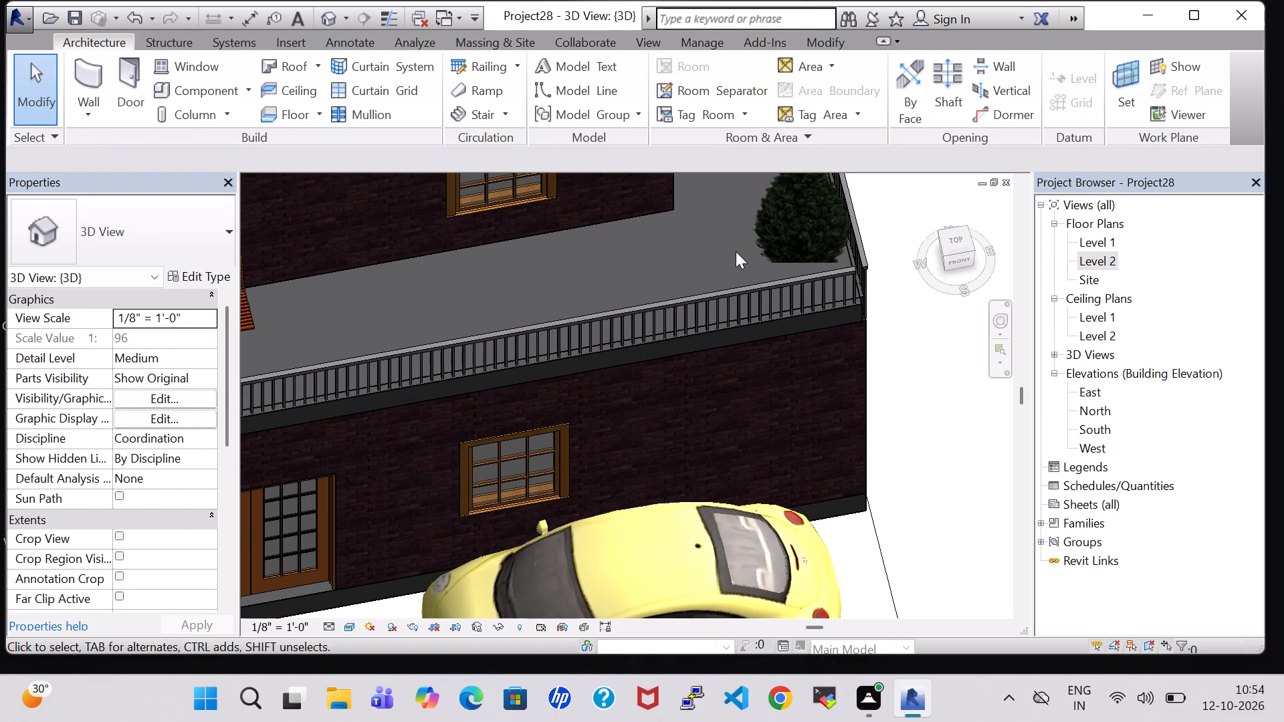
# Nudge the 24'-3" front railing toward the balcony corner above the car to meet the side railing.
pyautogui.keyDown('shift'); pyautogui.moveTo(736, 251); pyautogui.dragTo(671, 277, button='middle'); pyautogui.keyUp('shift')
pyautogui.keyDown('shift'); pyautogui.scroll(1, 736, 251); pyautogui.keyUp('shift')
pyautogui.scroll(-2, 827, 402)
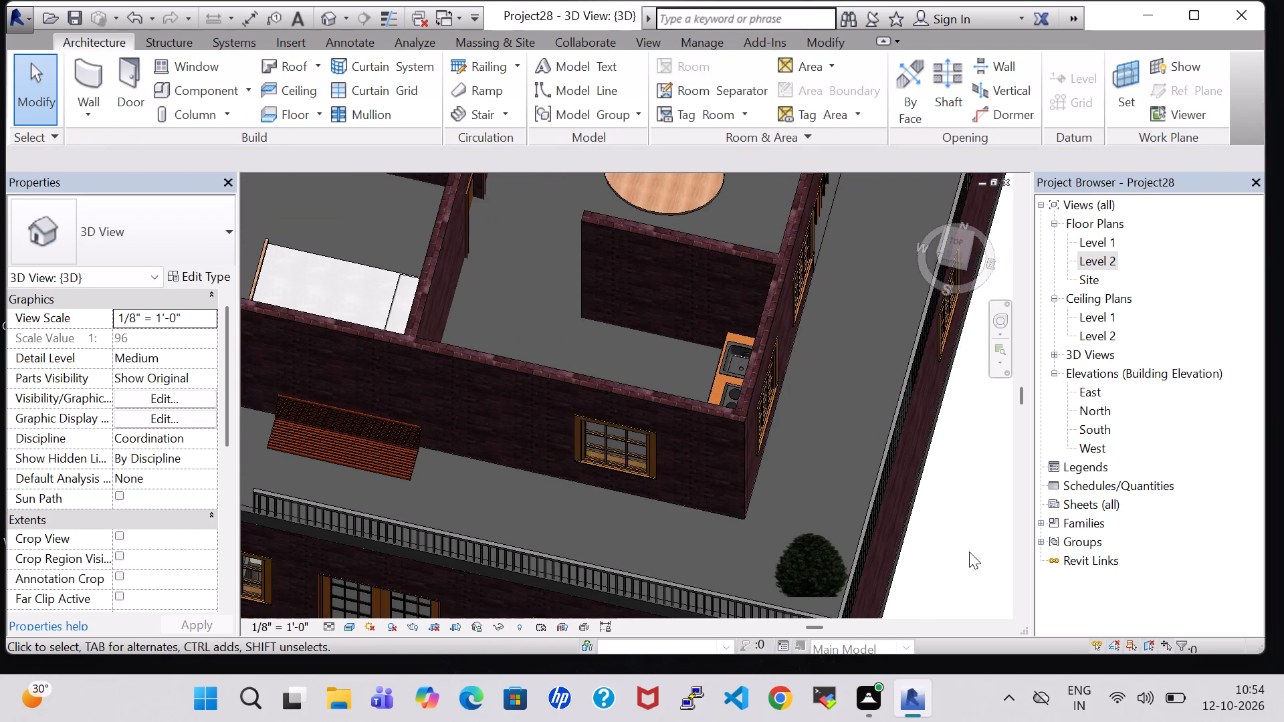
pyautogui.keyDown('shift'); pyautogui.moveTo(969, 552); pyautogui.dragTo(900, 441, button='middle'); pyautogui.keyUp('shift')
pyautogui.moveTo(891, 557); pyautogui.dragTo(883, 500, button='middle')
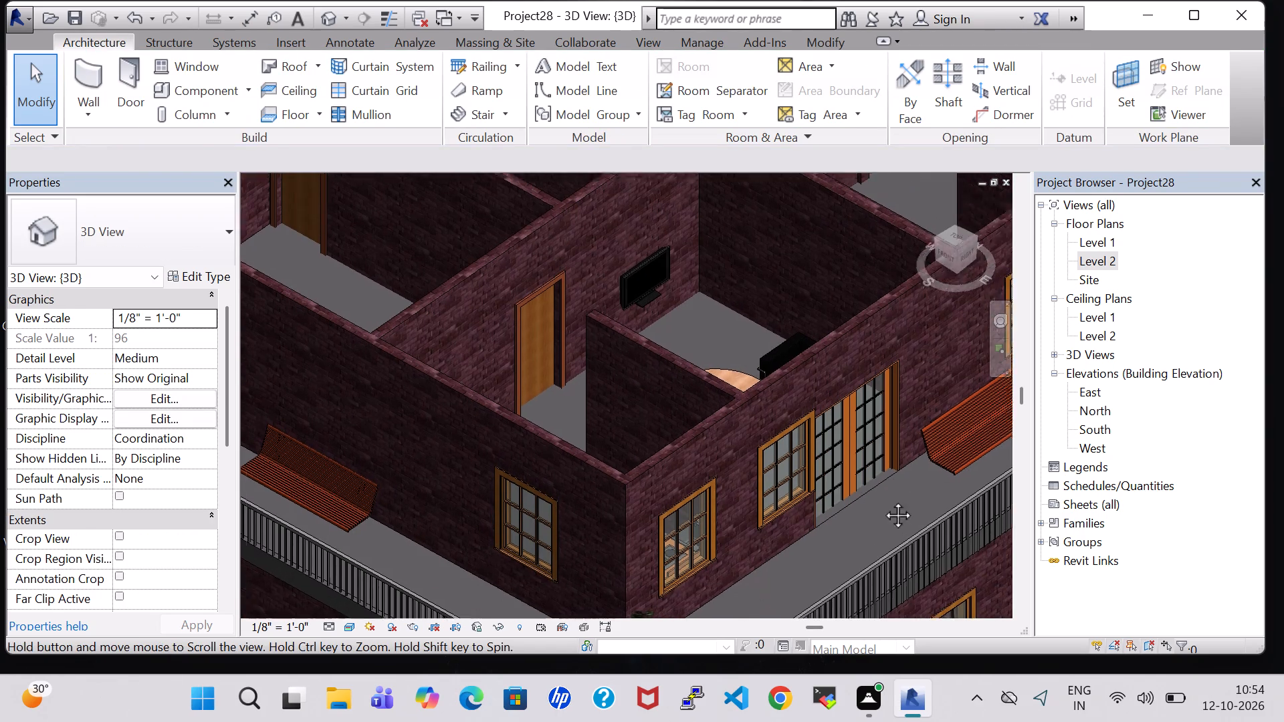
pyautogui.moveTo(883, 500); pyautogui.dragTo(864, 439, button='middle')
pyautogui.moveTo(860, 429); pyautogui.dragTo(816, 313, button='middle')
pyautogui.keyDown('shift'); pyautogui.moveTo(805, 547); pyautogui.dragTo(816, 456, button='middle'); pyautogui.keyUp('shift')
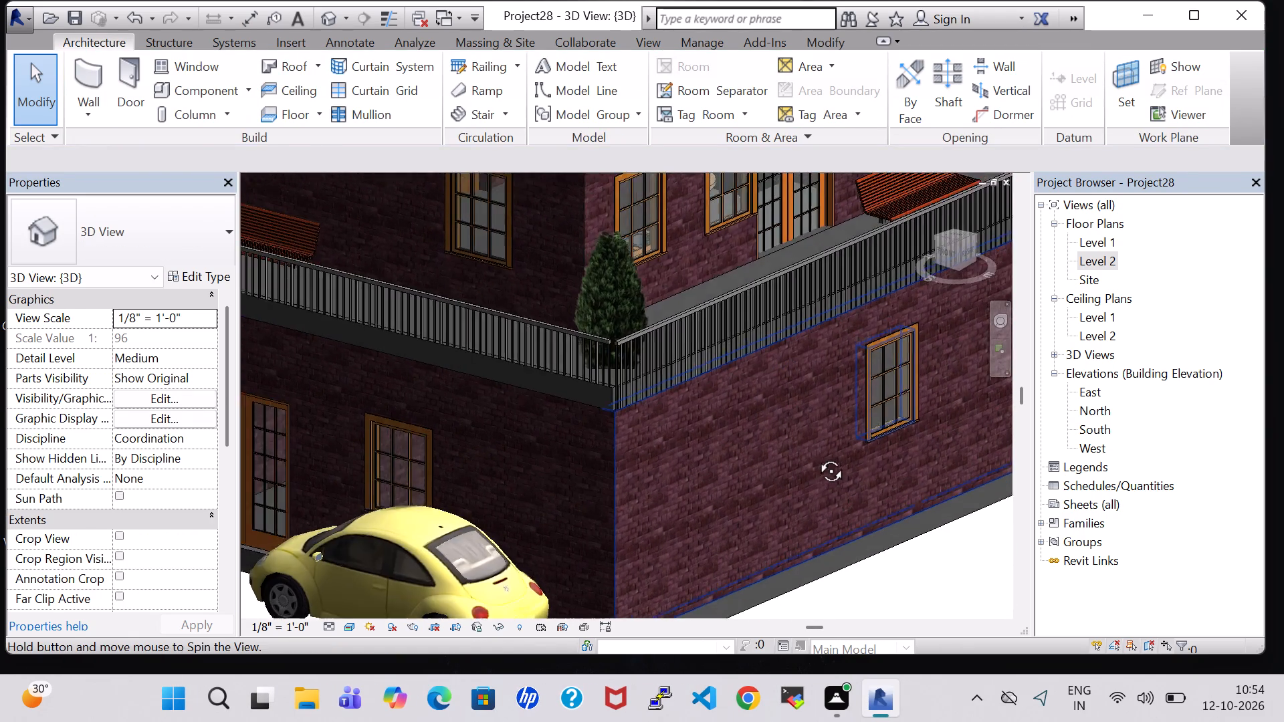
pyautogui.keyDown('shift'); pyautogui.moveTo(816, 456); pyautogui.dragTo(812, 430, button='middle'); pyautogui.keyUp('shift')
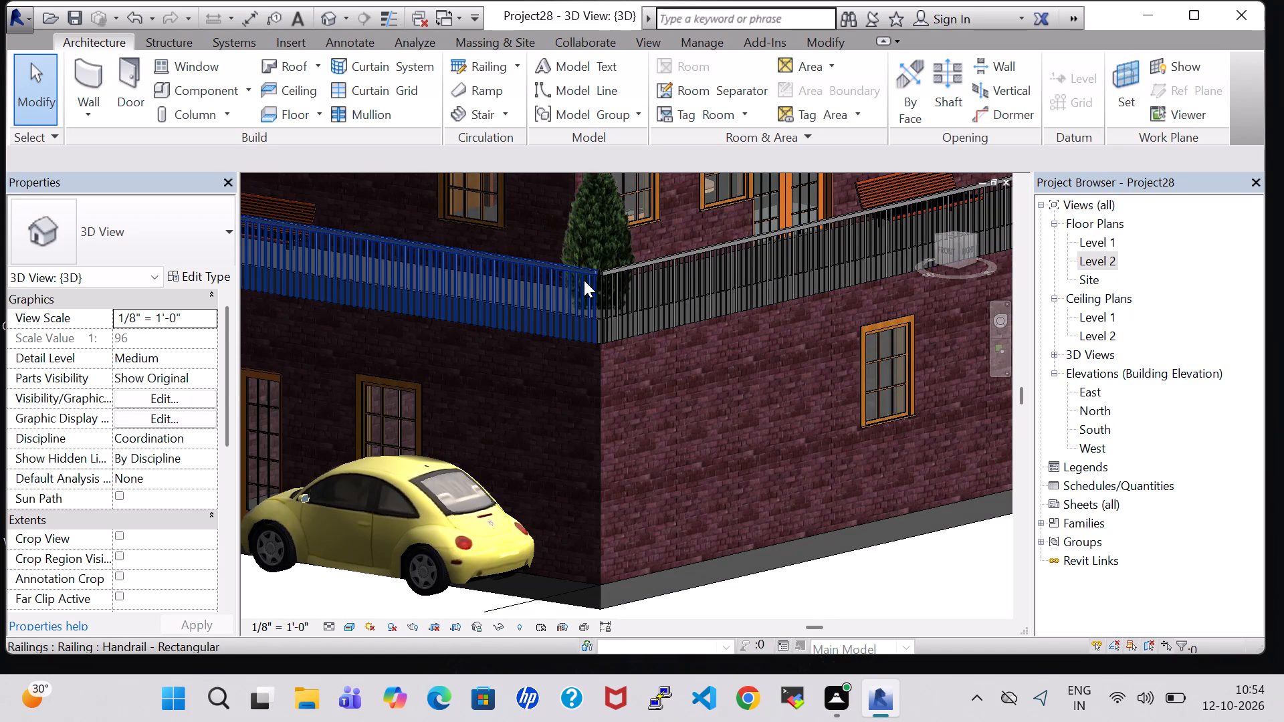
pyautogui.click(503, 260)
pyautogui.press('Right')
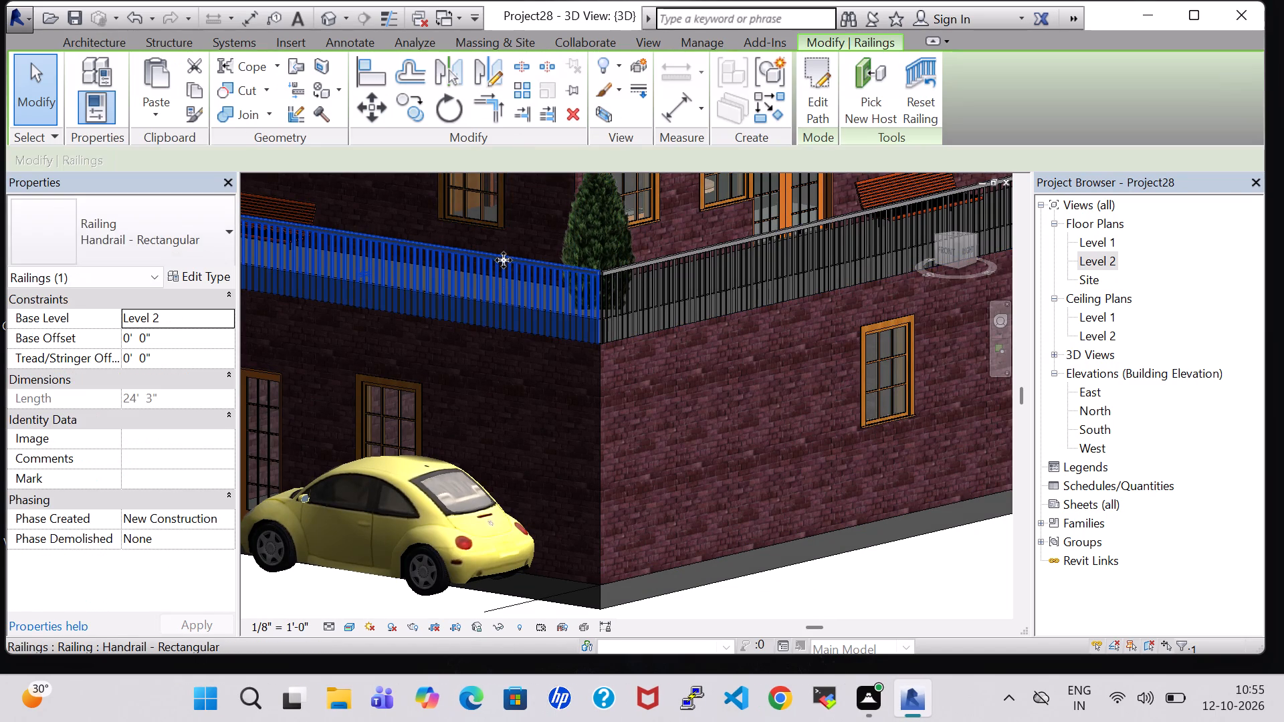
pyautogui.press('Right')
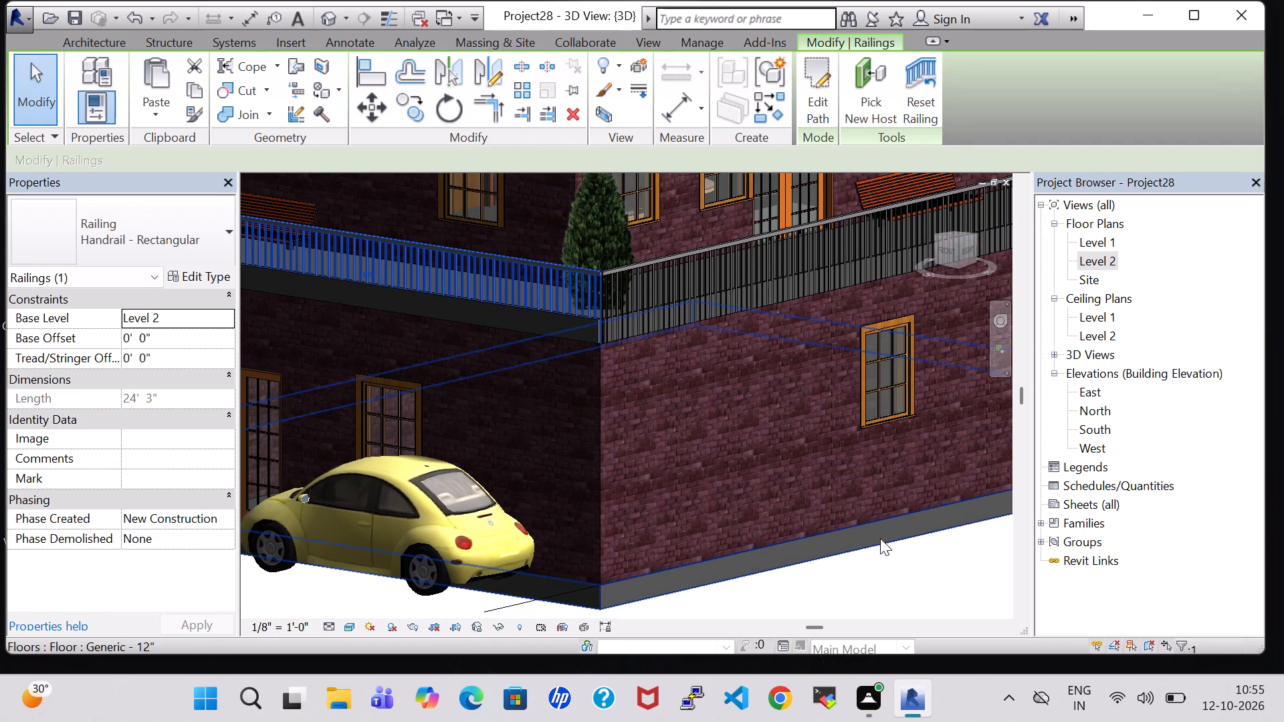
pyautogui.click(891, 560)
# Edit the outside staircase, nudge its run along the front wall toward the nearer house corner to suit the railing opening, and finish the stair.
pyautogui.keyDown('shift'); pyautogui.moveTo(649, 227); pyautogui.dragTo(479, 314, button='middle'); pyautogui.keyUp('shift')
pyautogui.keyDown('shift'); pyautogui.scroll(1, 649, 227); pyautogui.keyUp('shift')
pyautogui.moveTo(467, 298); pyautogui.dragTo(473, 299, button='middle')
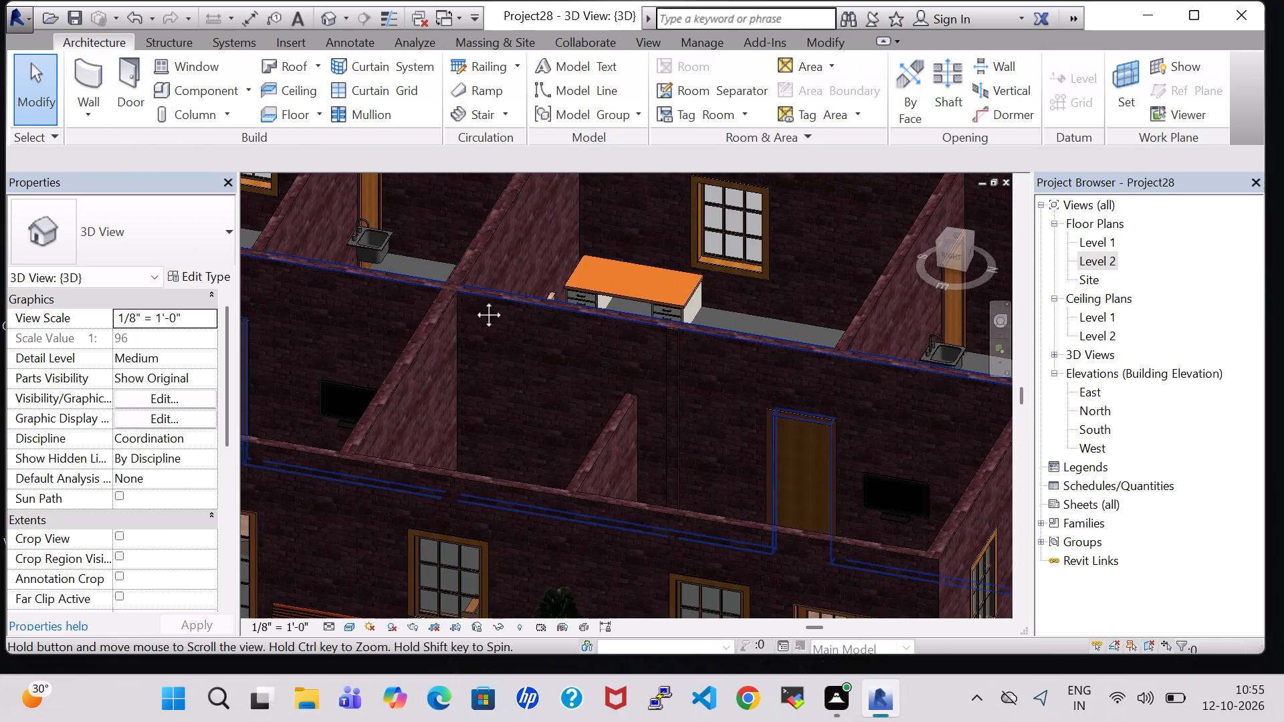
pyautogui.moveTo(473, 299); pyautogui.dragTo(962, 451, button='middle')
pyautogui.scroll(1, 408, 299)
pyautogui.moveTo(408, 299); pyautogui.dragTo(540, 340, button='middle')
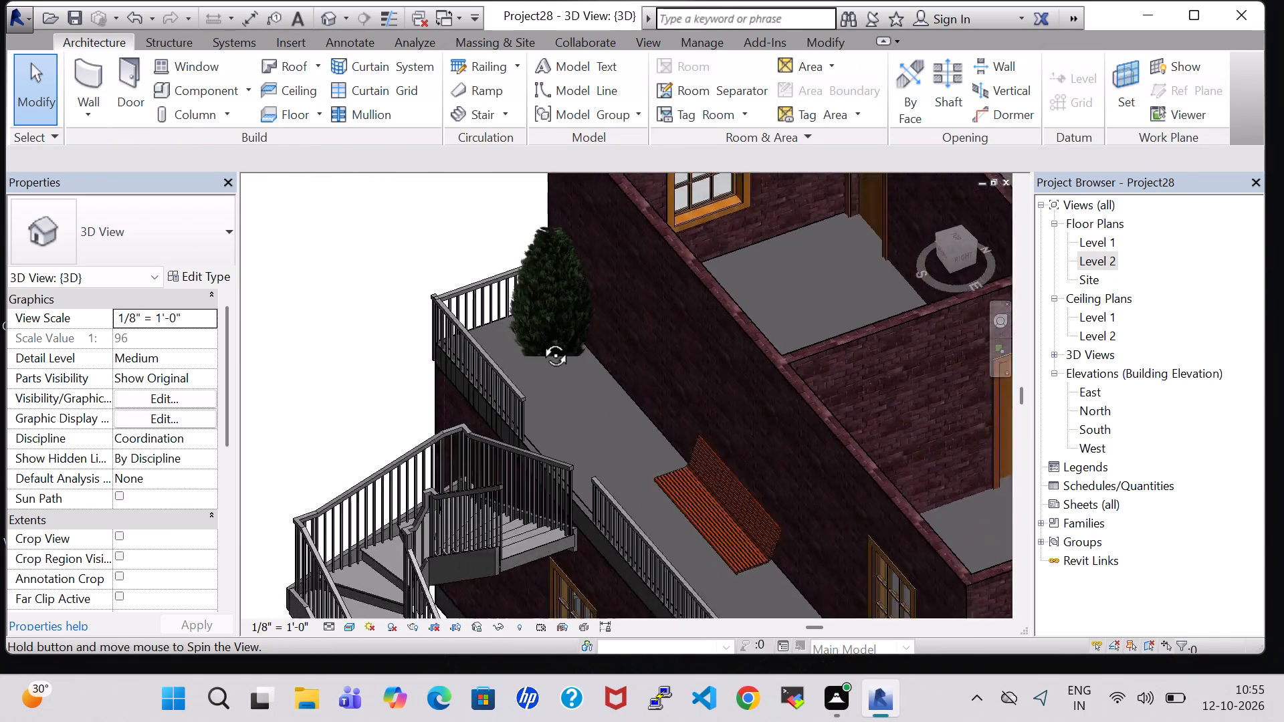
pyautogui.moveTo(540, 340); pyautogui.dragTo(685, 384, button='middle')
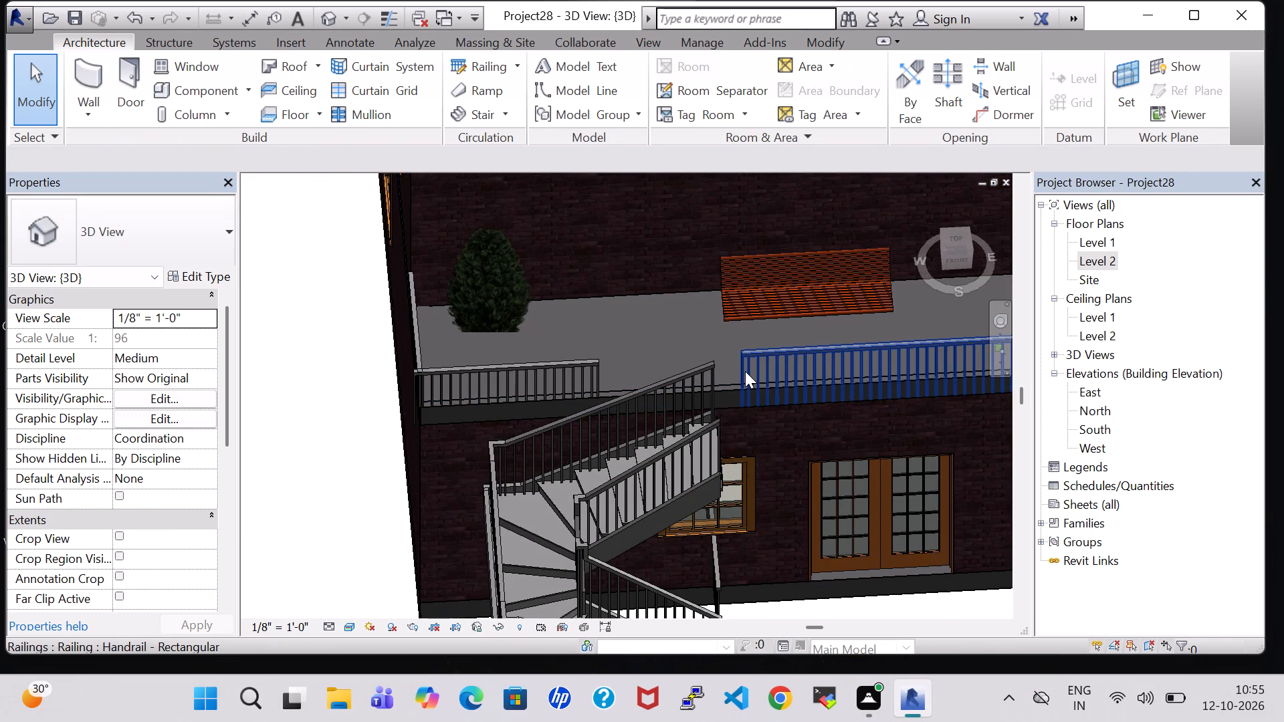
pyautogui.click(649, 381)
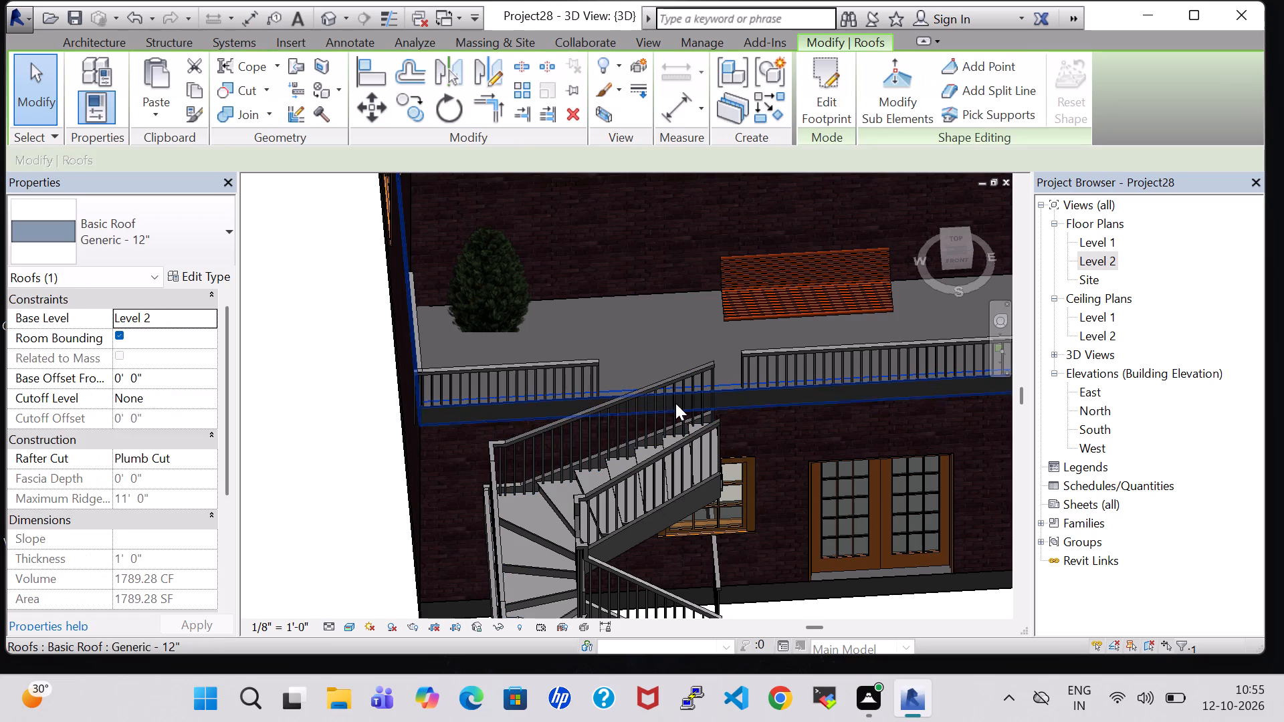
pyautogui.click(663, 445)
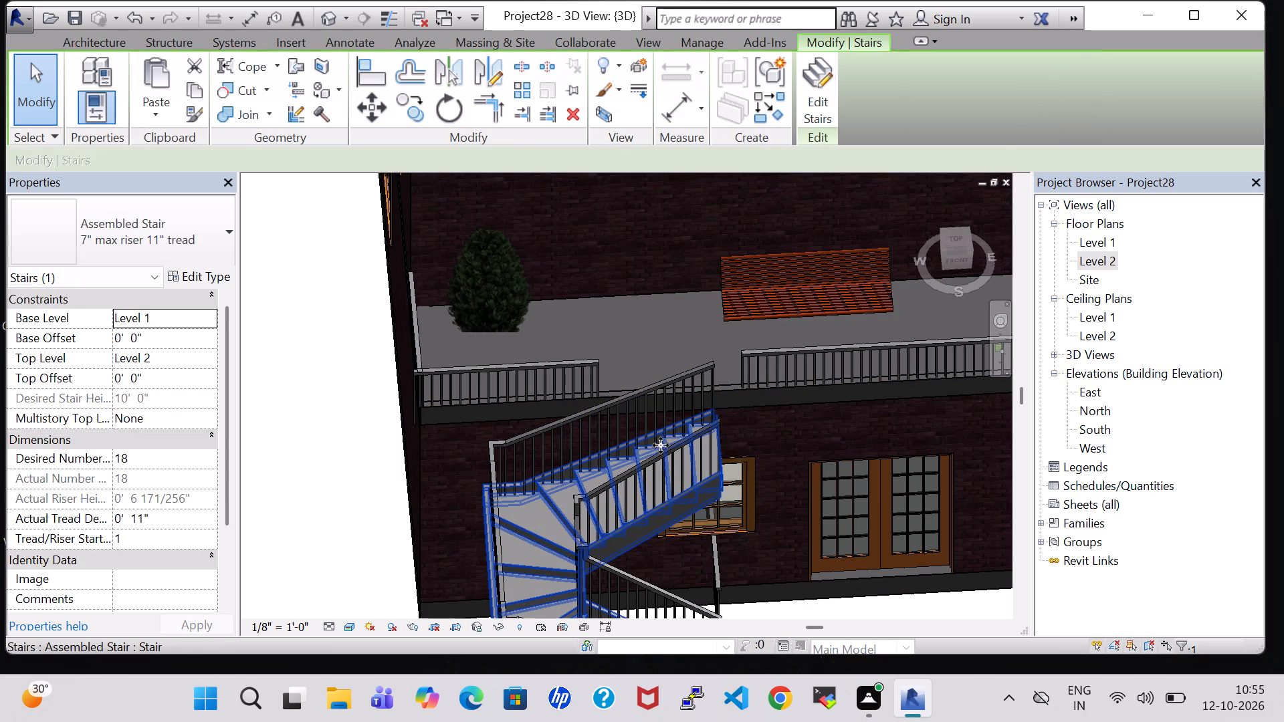
pyautogui.click(820, 63)
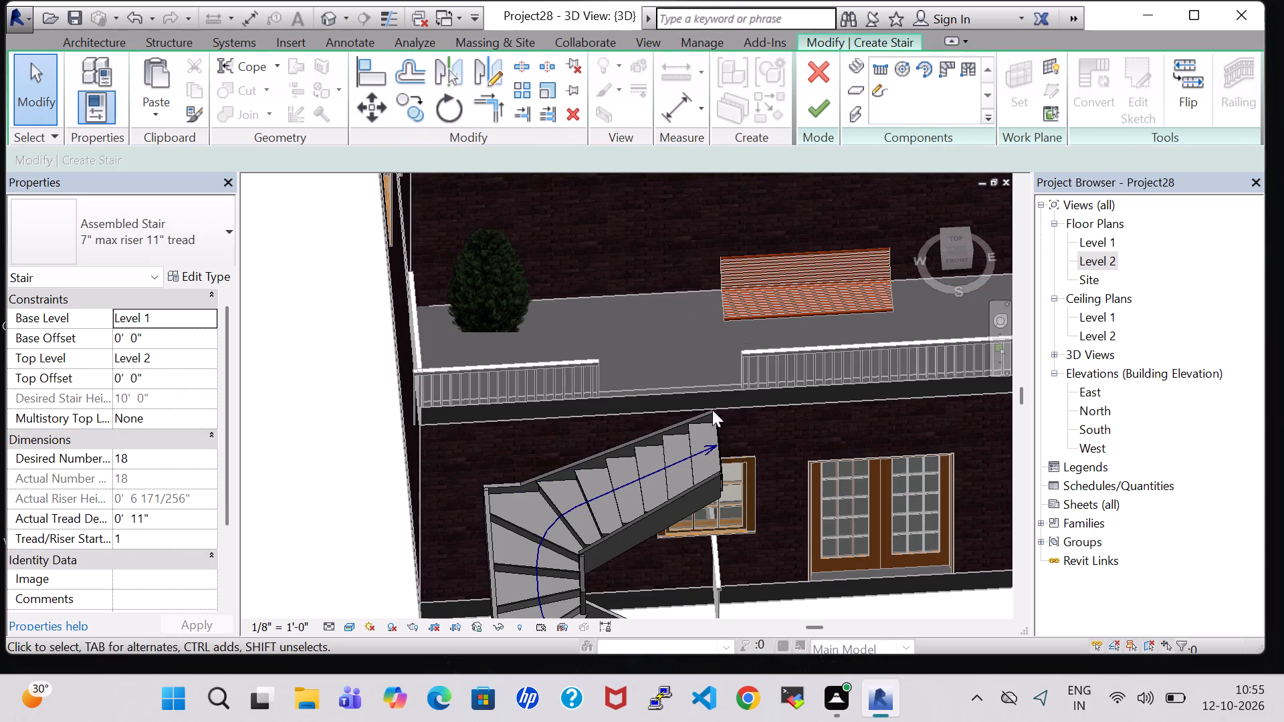
pyautogui.click(603, 456)
pyautogui.press('Left')
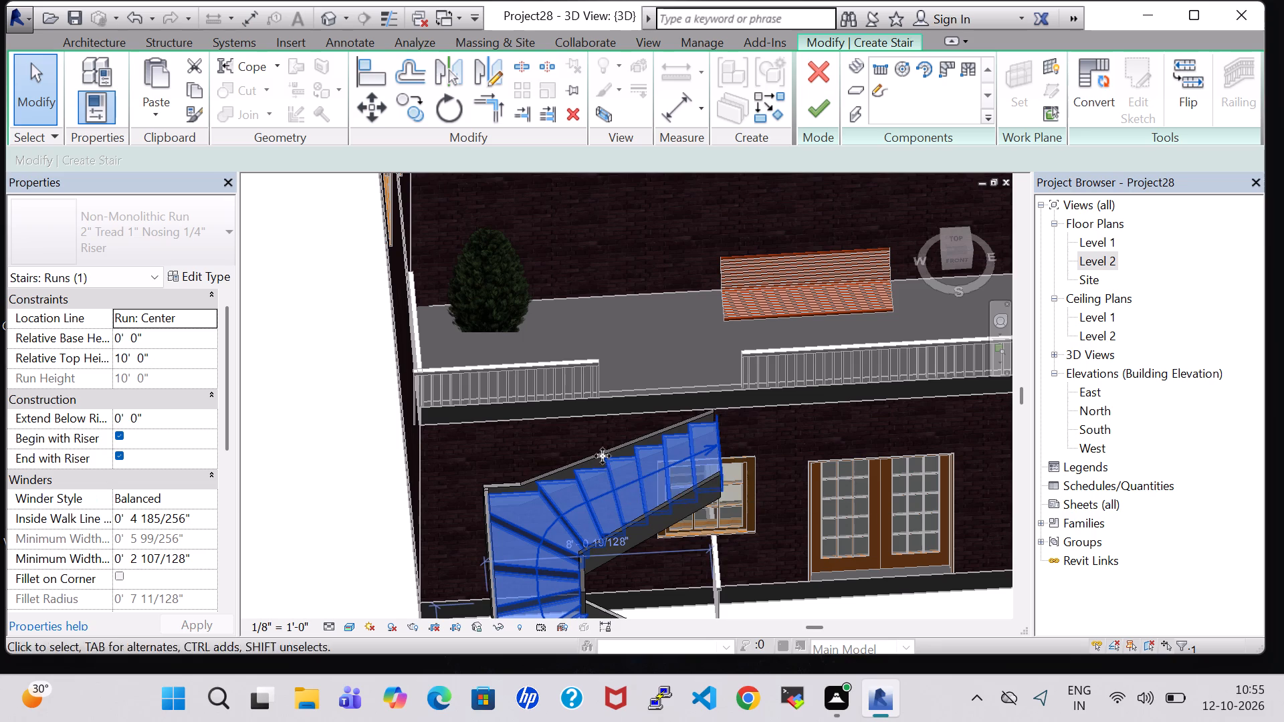
pyautogui.press('Left')
pyautogui.press('Left')
pyautogui.press('Left')
pyautogui.press('Left')
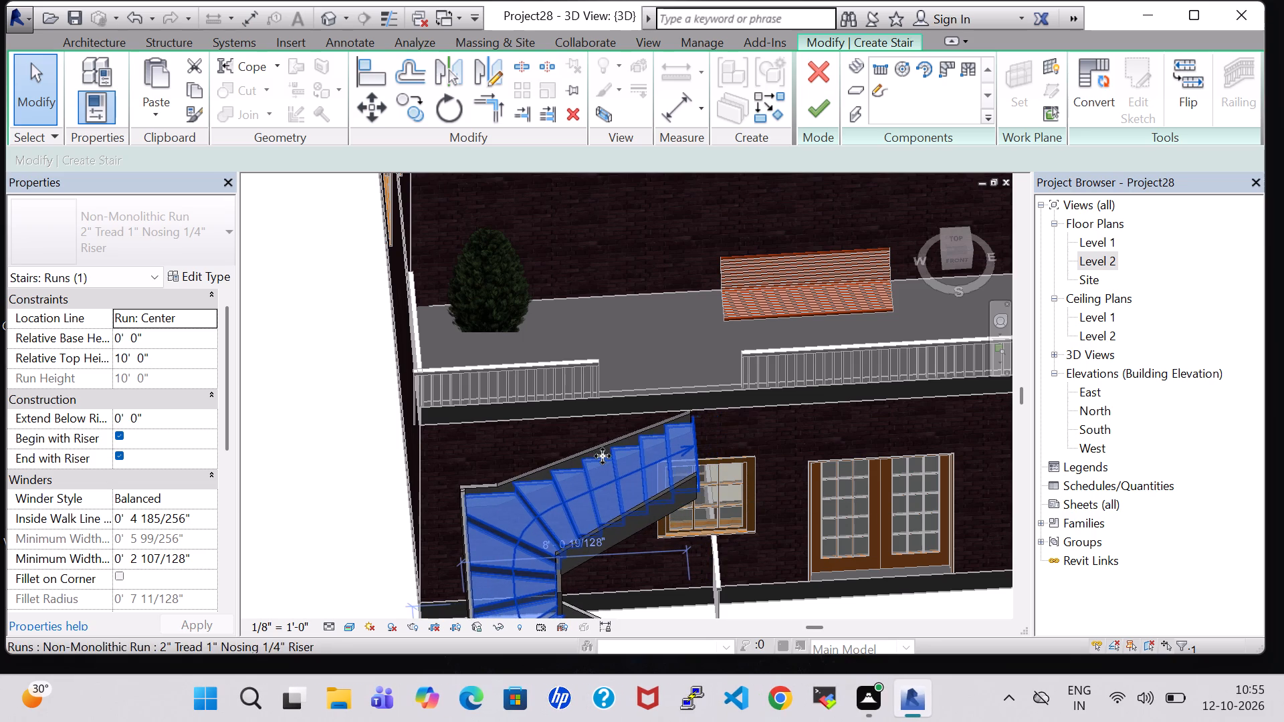
pyautogui.press('Left')
pyautogui.press('Left')
pyautogui.press('Left')
pyautogui.press('Left')
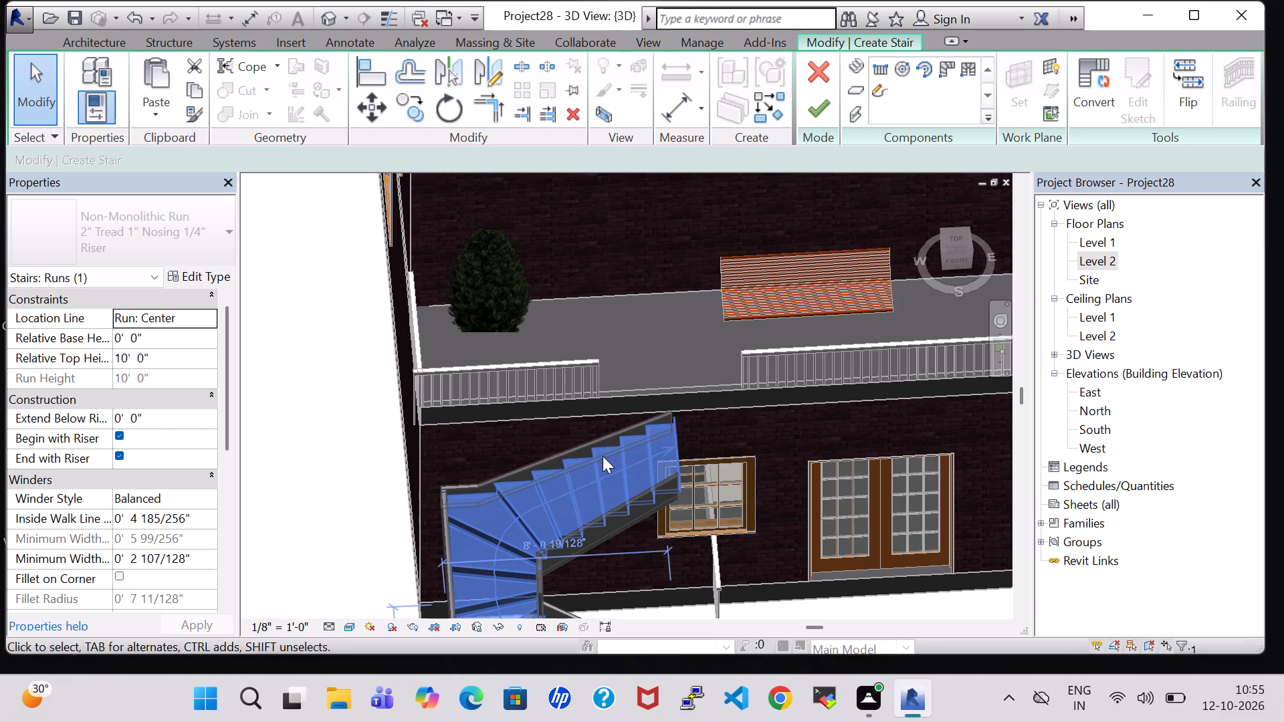
pyautogui.press('Left')
pyautogui.moveTo(603, 456); pyautogui.dragTo(604, 405, button='middle')
pyautogui.scroll(1, 603, 456)
pyautogui.scroll(-4, 614, 351)
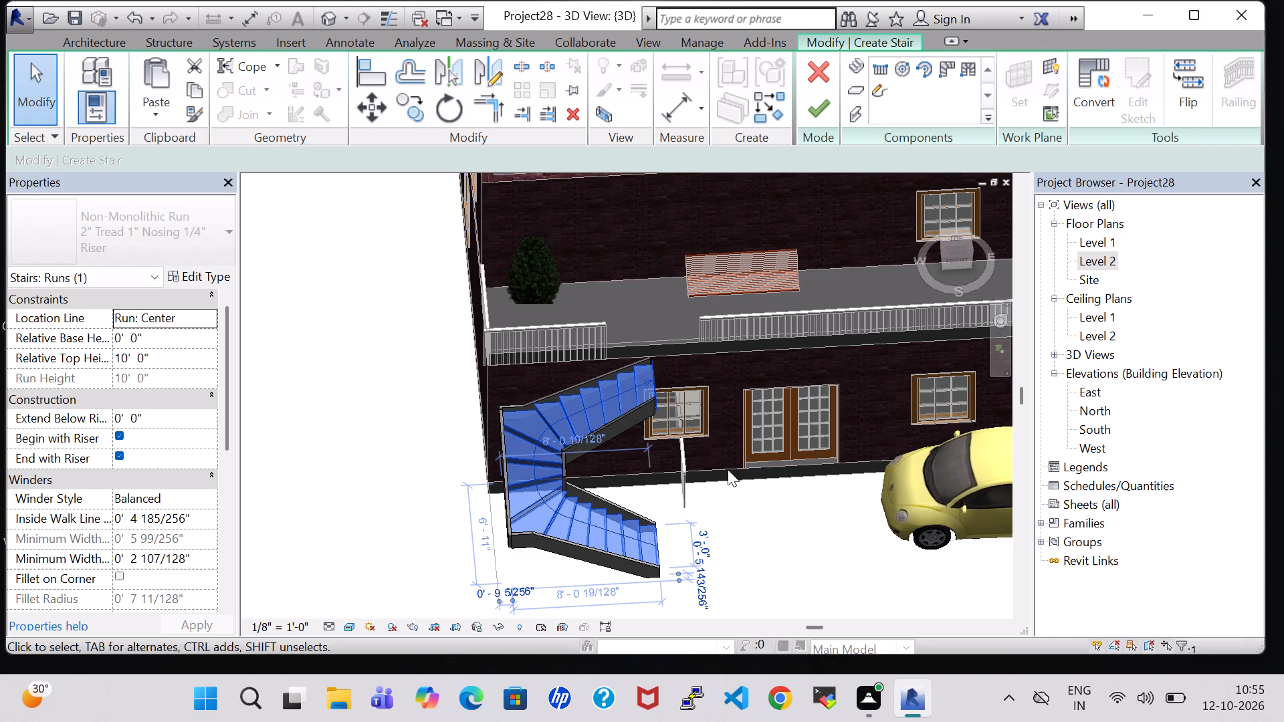
pyautogui.press('Left')
pyautogui.press('Left')
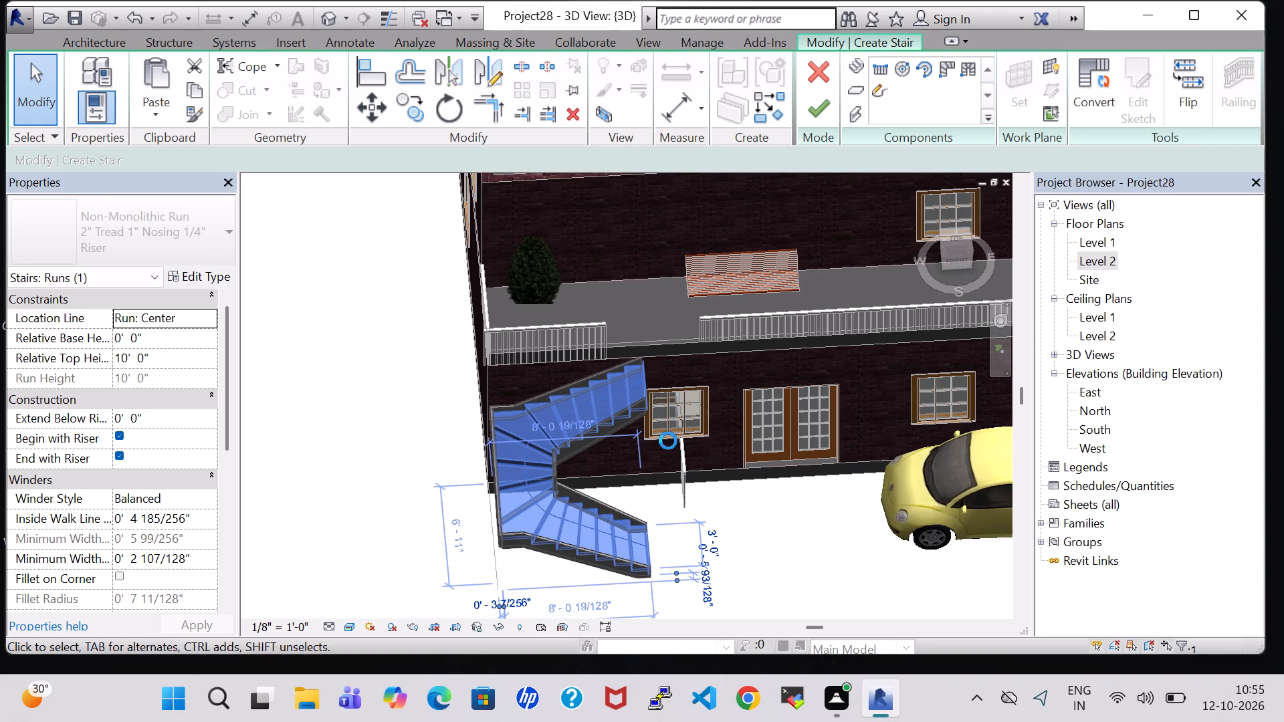
pyautogui.press('Left')
pyautogui.press('Right')
pyautogui.press('Right')
pyautogui.click(806, 110)
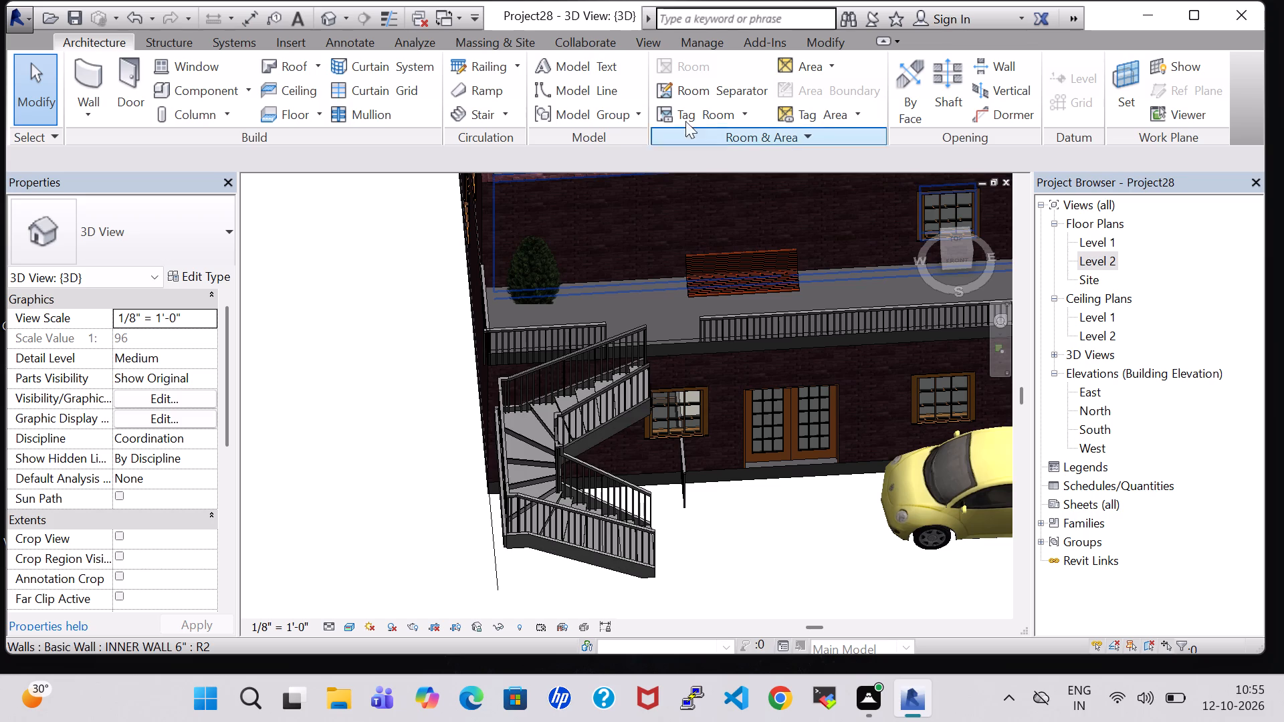
# Check the moved staircase and the balcony railing opening in the Level 2 floor plan and from several angles in 3D.
pyautogui.doubleClick(1081, 260)
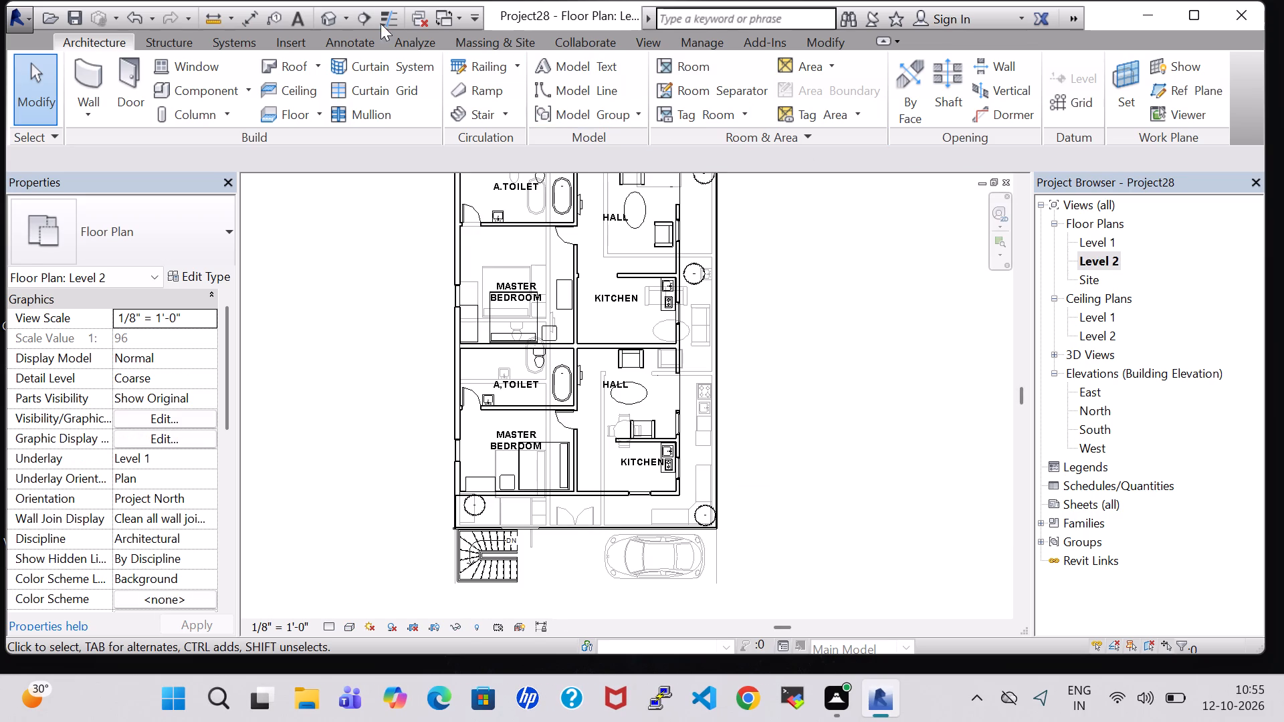
pyautogui.click(319, 19)
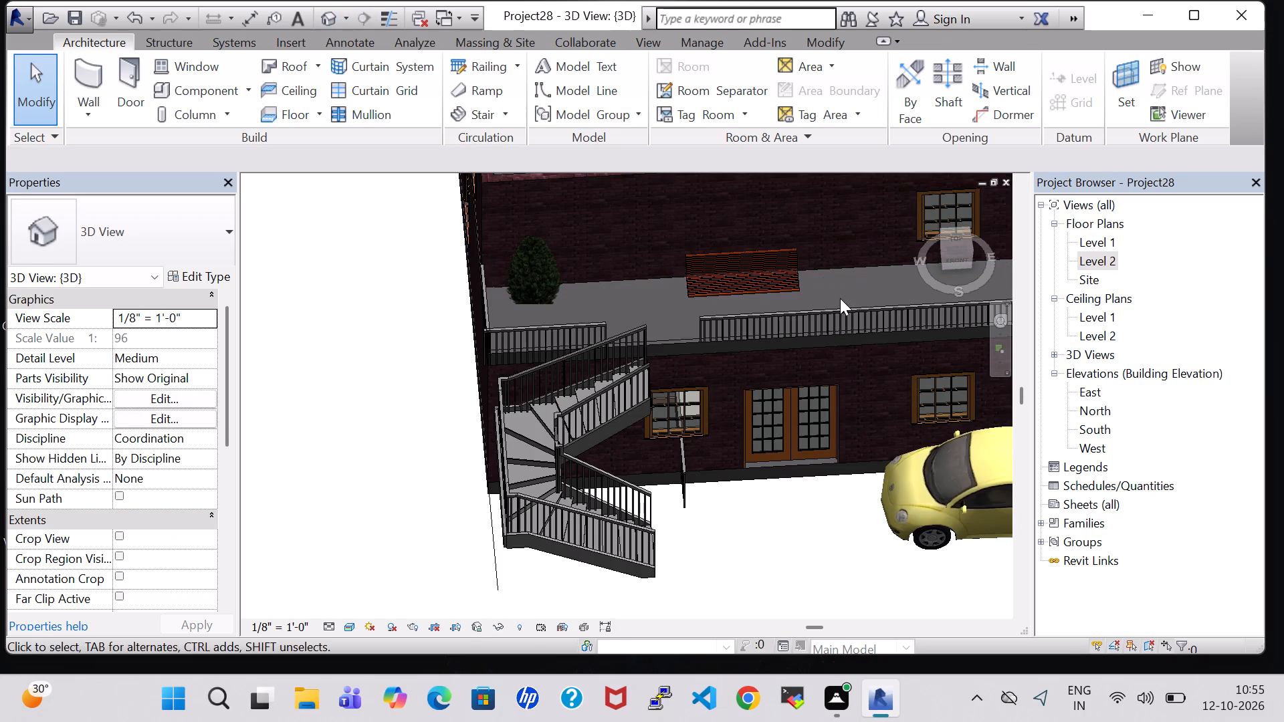
pyautogui.moveTo(742, 556); pyautogui.dragTo(726, 510, button='middle')
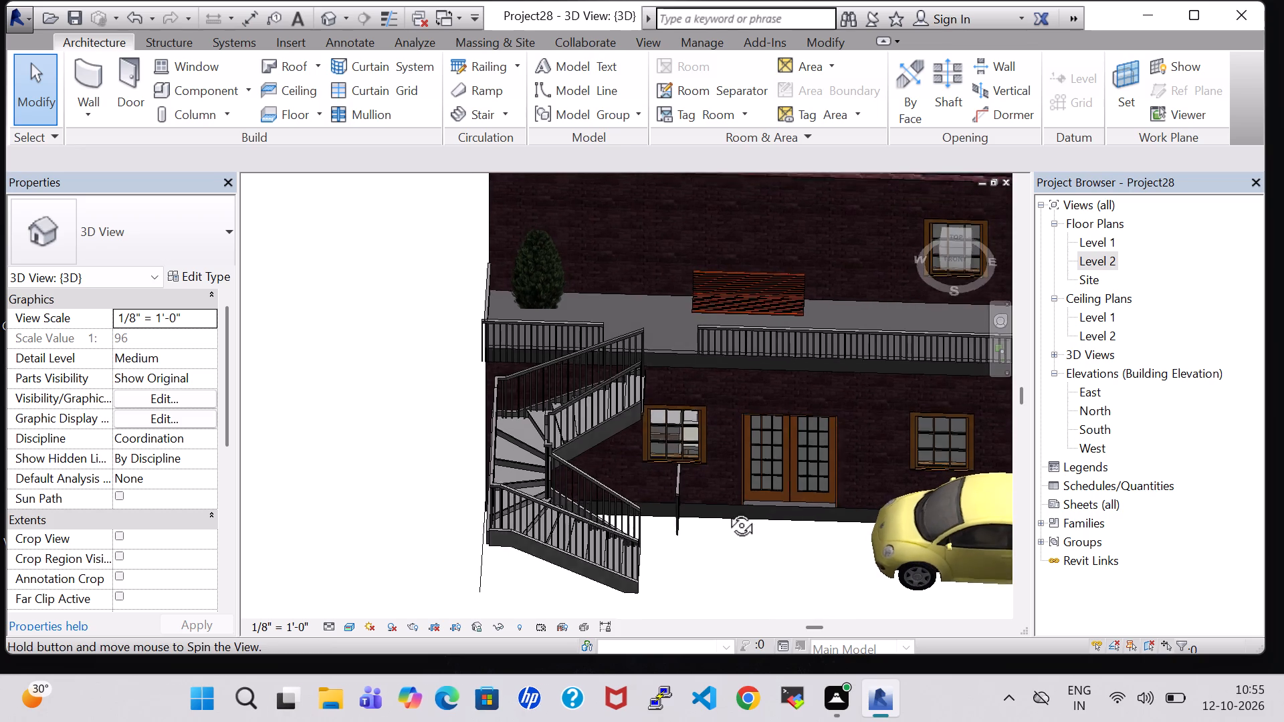
pyautogui.moveTo(726, 510); pyautogui.dragTo(726, 507, button='middle')
pyautogui.keyDown('shift'); pyautogui.moveTo(720, 463); pyautogui.dragTo(718, 443, button='middle'); pyautogui.keyUp('shift')
pyautogui.keyDown('shift'); pyautogui.moveTo(413, 442); pyautogui.dragTo(562, 435, button='middle'); pyautogui.keyUp('shift')
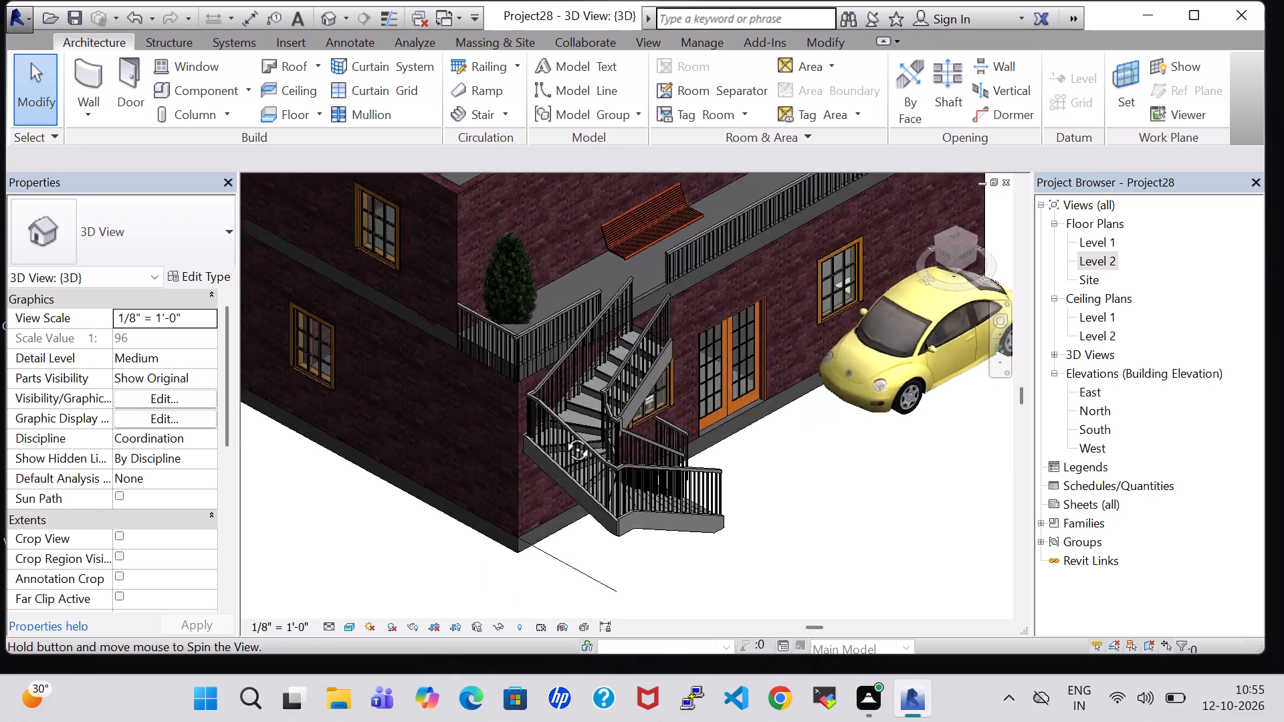
pyautogui.keyDown('shift'); pyautogui.moveTo(562, 435); pyautogui.dragTo(675, 436, button='middle'); pyautogui.keyUp('shift')
pyautogui.keyDown('shift'); pyautogui.scroll(1, 623, 436); pyautogui.keyUp('shift')
pyautogui.keyDown('shift'); pyautogui.middleClick(675, 436); pyautogui.keyUp('shift')
pyautogui.keyDown('shift'); pyautogui.moveTo(785, 418); pyautogui.dragTo(637, 471, button='middle'); pyautogui.keyUp('shift')
pyautogui.keyDown('shift'); pyautogui.middleClick(623, 475); pyautogui.keyUp('shift')
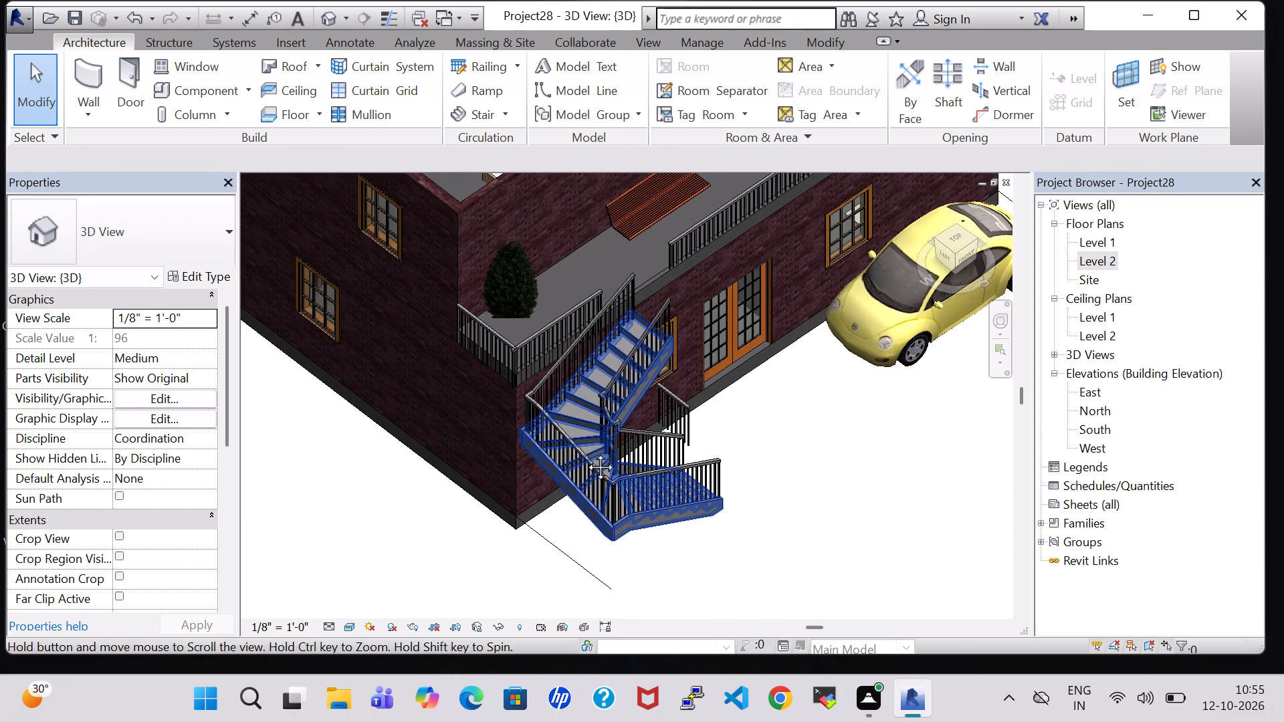
pyautogui.keyDown('shift'); pyautogui.middleClick(585, 452); pyautogui.keyUp('shift')
pyautogui.scroll(1, 836, 518)
pyautogui.keyDown('shift'); pyautogui.moveTo(836, 518); pyautogui.dragTo(731, 454, button='middle'); pyautogui.keyUp('shift')
pyautogui.keyDown('shift'); pyautogui.moveTo(726, 443); pyautogui.dragTo(720, 429, button='middle'); pyautogui.keyUp('shift')
pyautogui.keyDown('shift'); pyautogui.scroll(1, 719, 427); pyautogui.keyUp('shift')
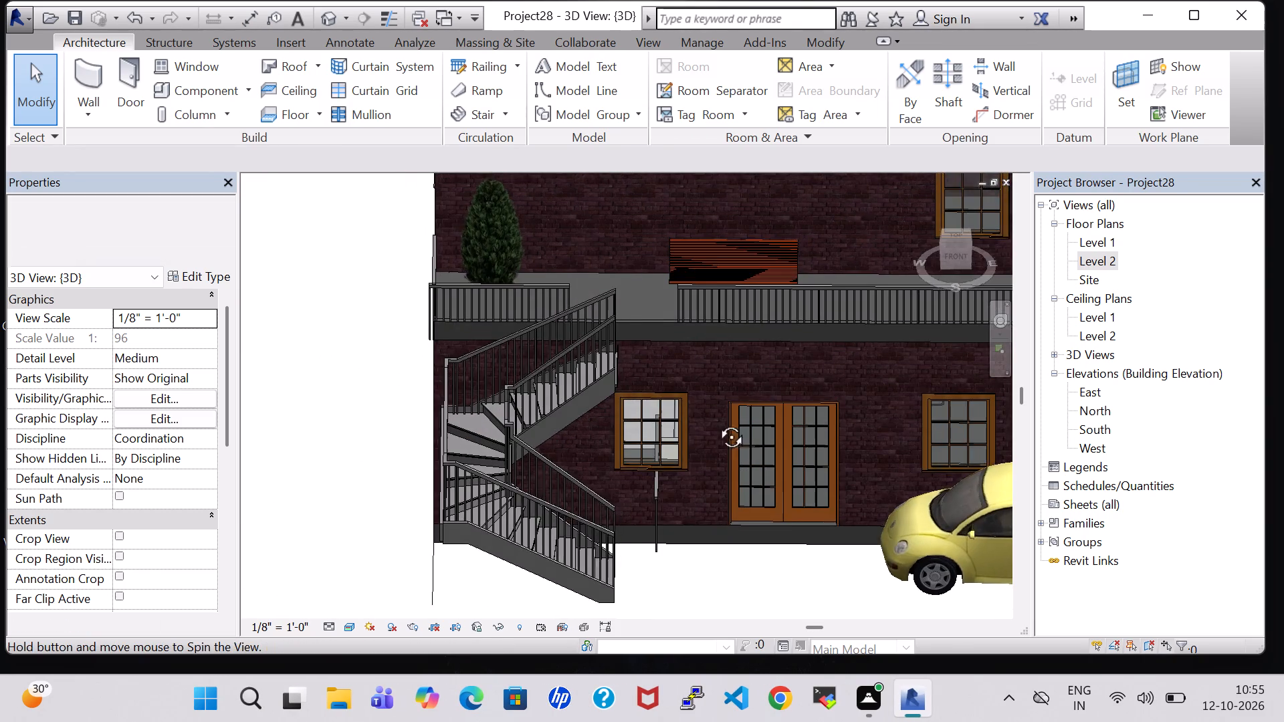
# Delete the stray Level 1 railing standing in front of the ground-floor window beside the staircase.
pyautogui.click(697, 590)
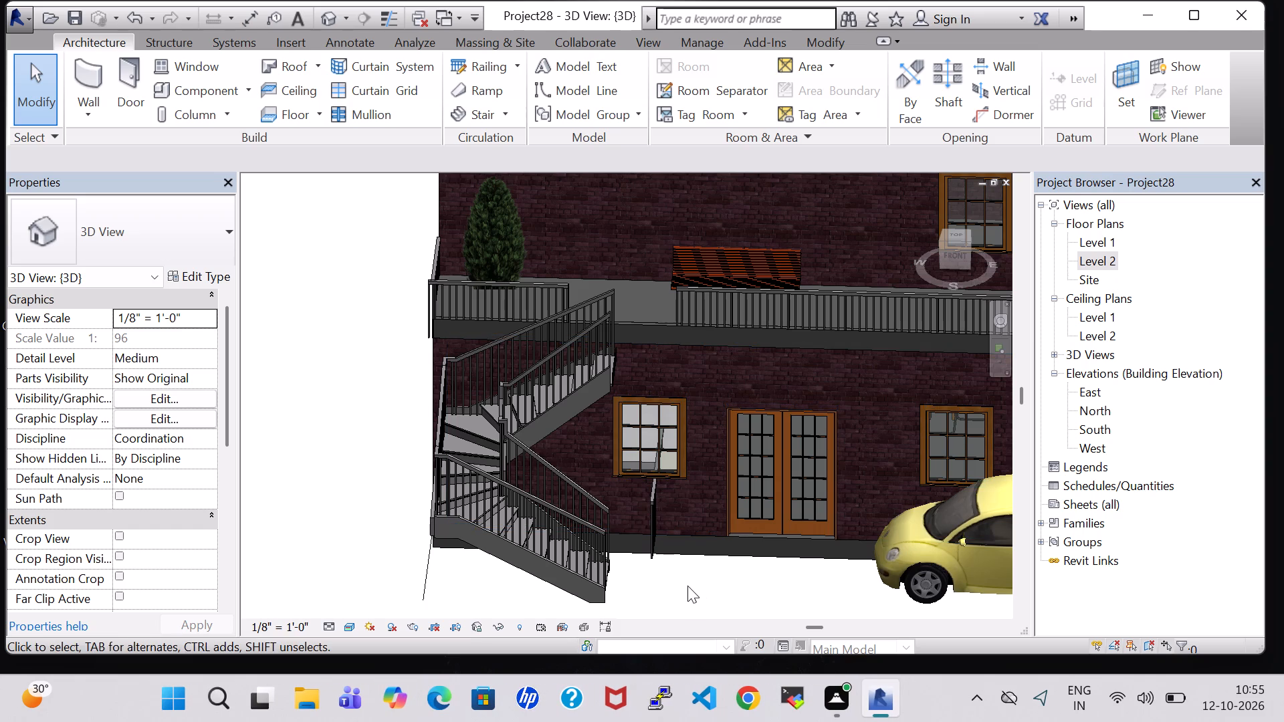
pyautogui.click(653, 515)
pyautogui.press('Delete')
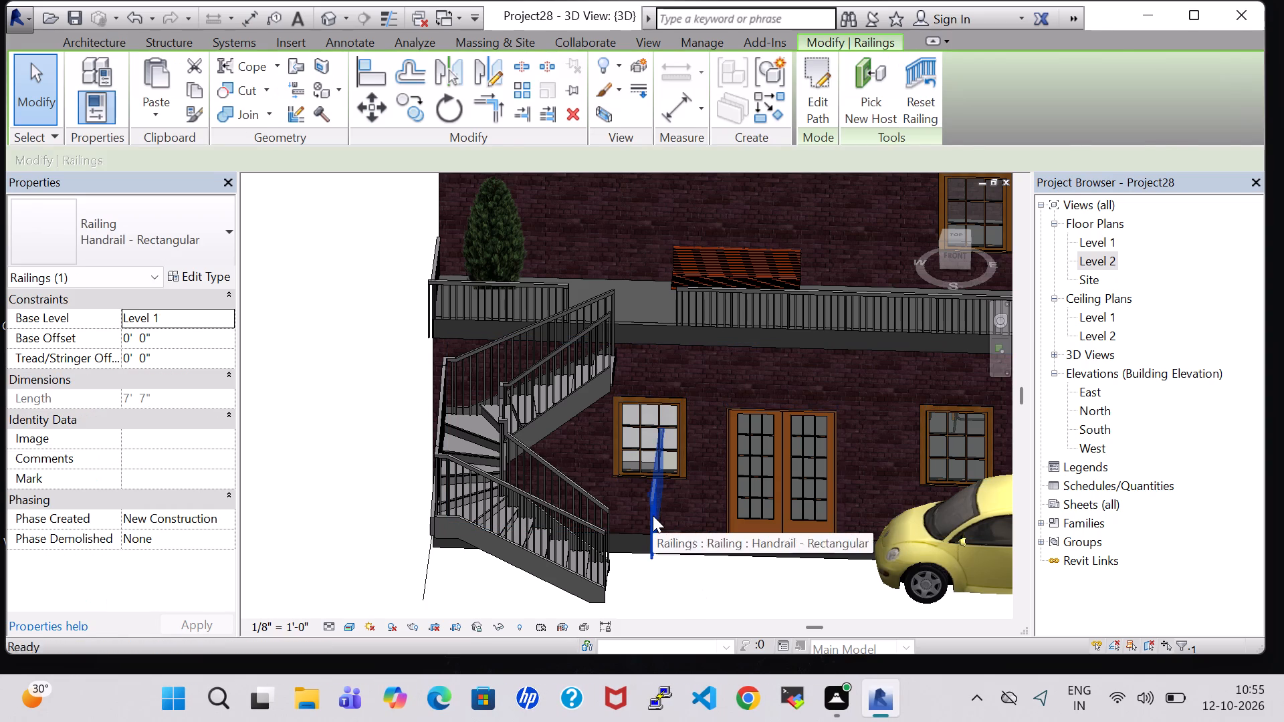
# In the Level 1 floor plan, delete the stray railing inside the master bedroom, behind the front window beside the staircase.
pyautogui.keyDown('shift'); pyautogui.moveTo(714, 572); pyautogui.dragTo(724, 431, button='middle'); pyautogui.keyUp('shift')
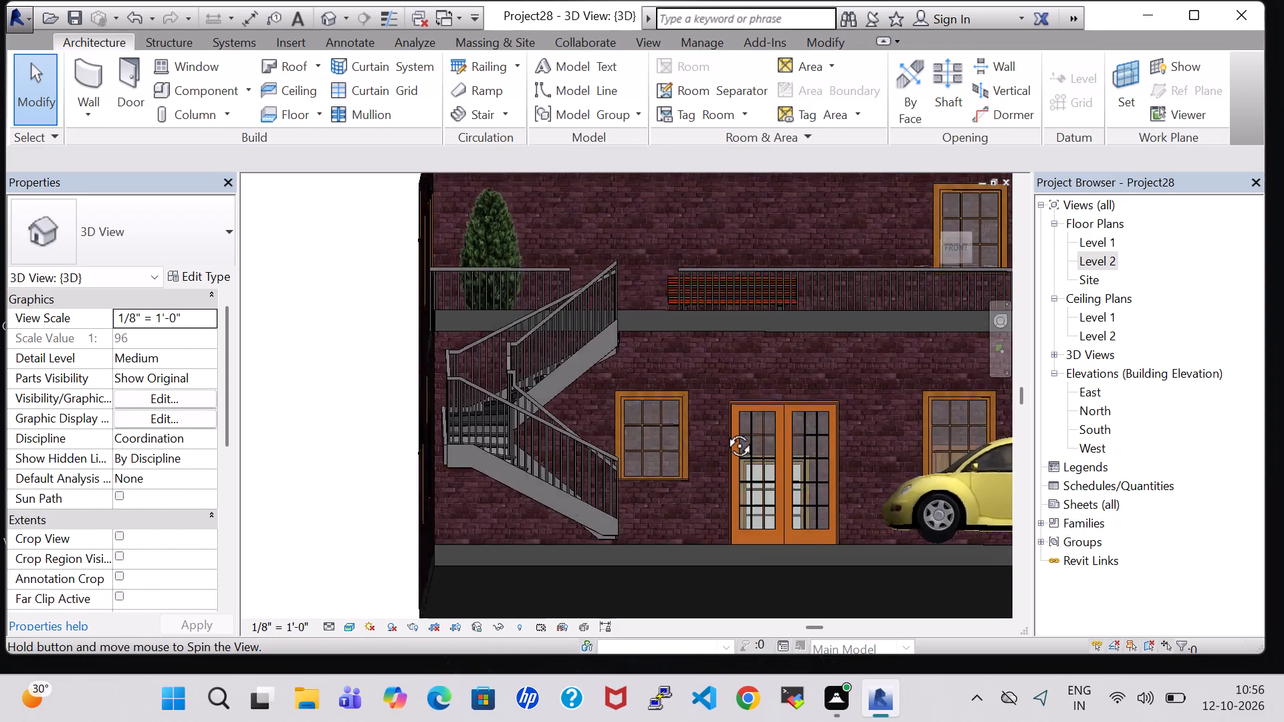
pyautogui.keyDown('shift'); pyautogui.moveTo(724, 431); pyautogui.dragTo(612, 531, button='middle'); pyautogui.keyUp('shift')
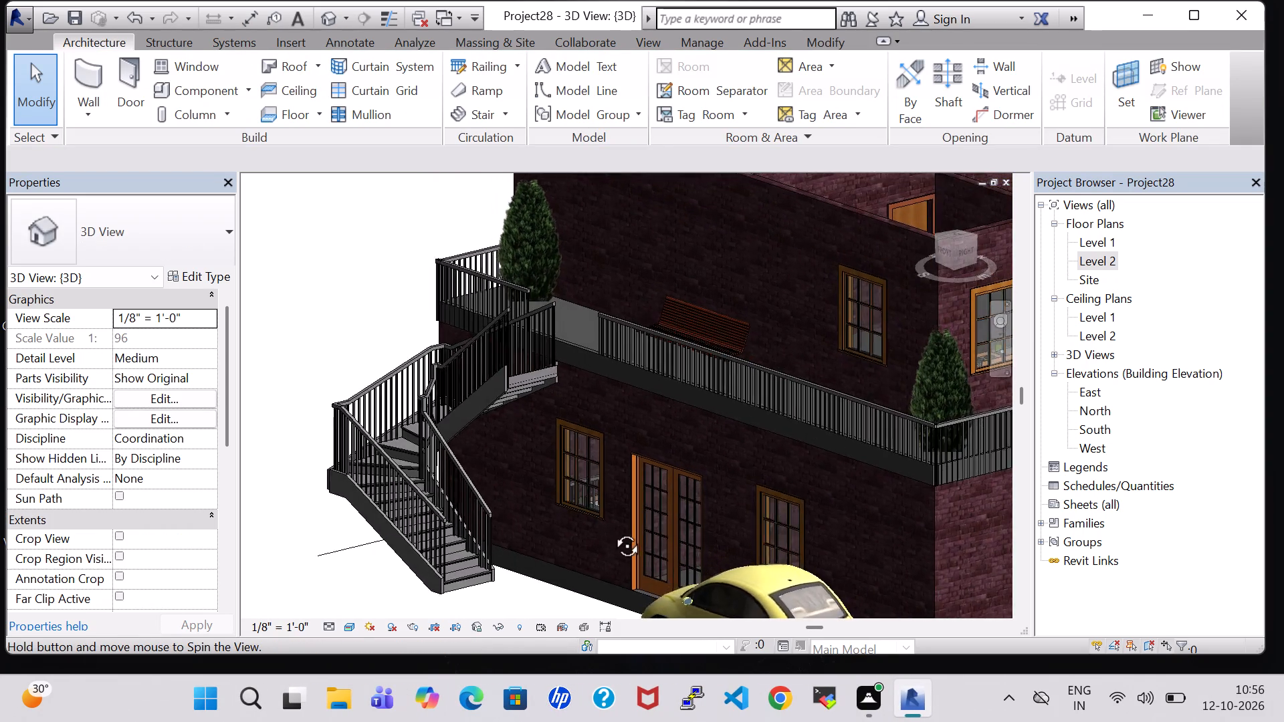
pyautogui.keyDown('shift'); pyautogui.moveTo(612, 531); pyautogui.dragTo(653, 531, button='middle'); pyautogui.keyUp('shift')
pyautogui.scroll(5, 653, 531)
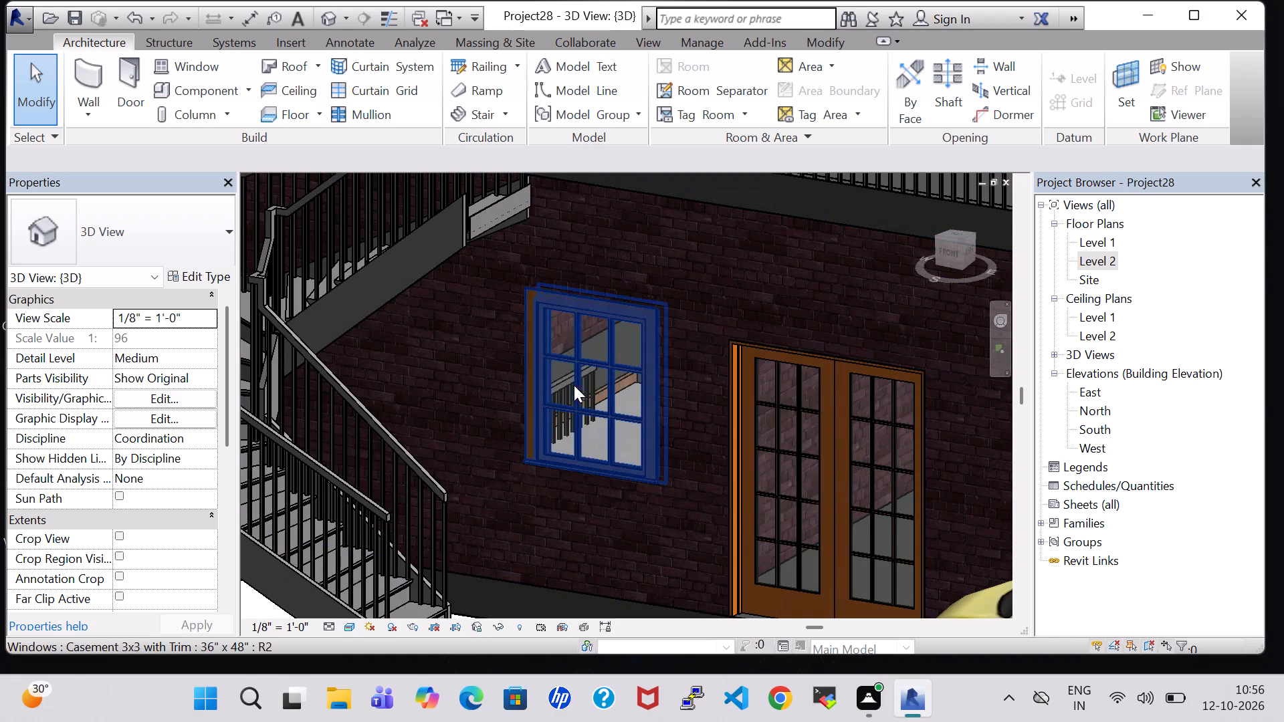
pyautogui.doubleClick(1089, 237)
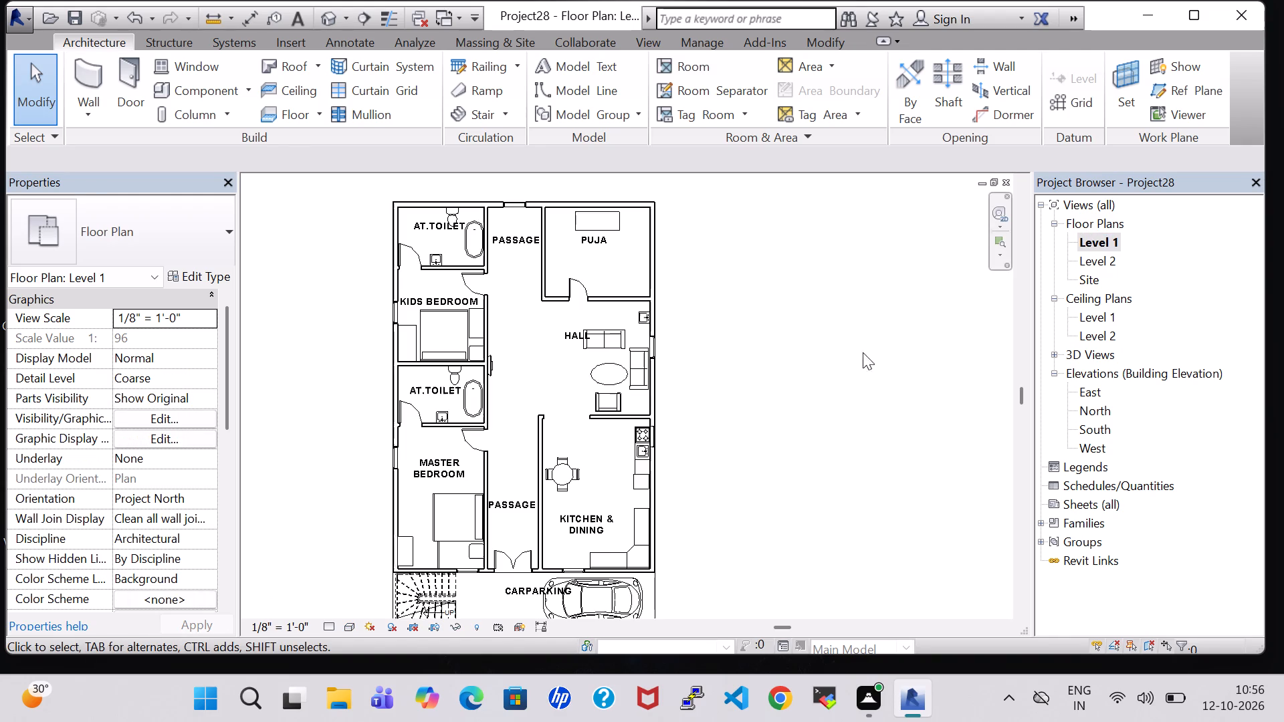
pyautogui.click(435, 554)
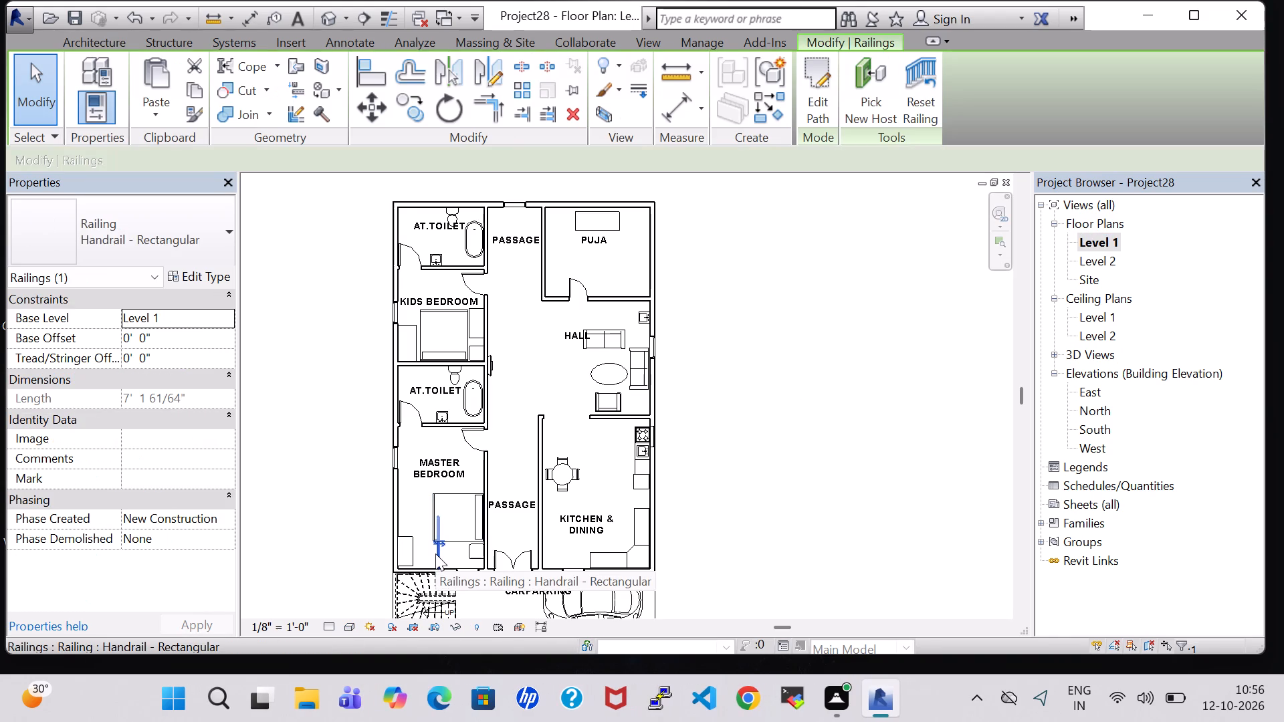
pyautogui.press('Delete')
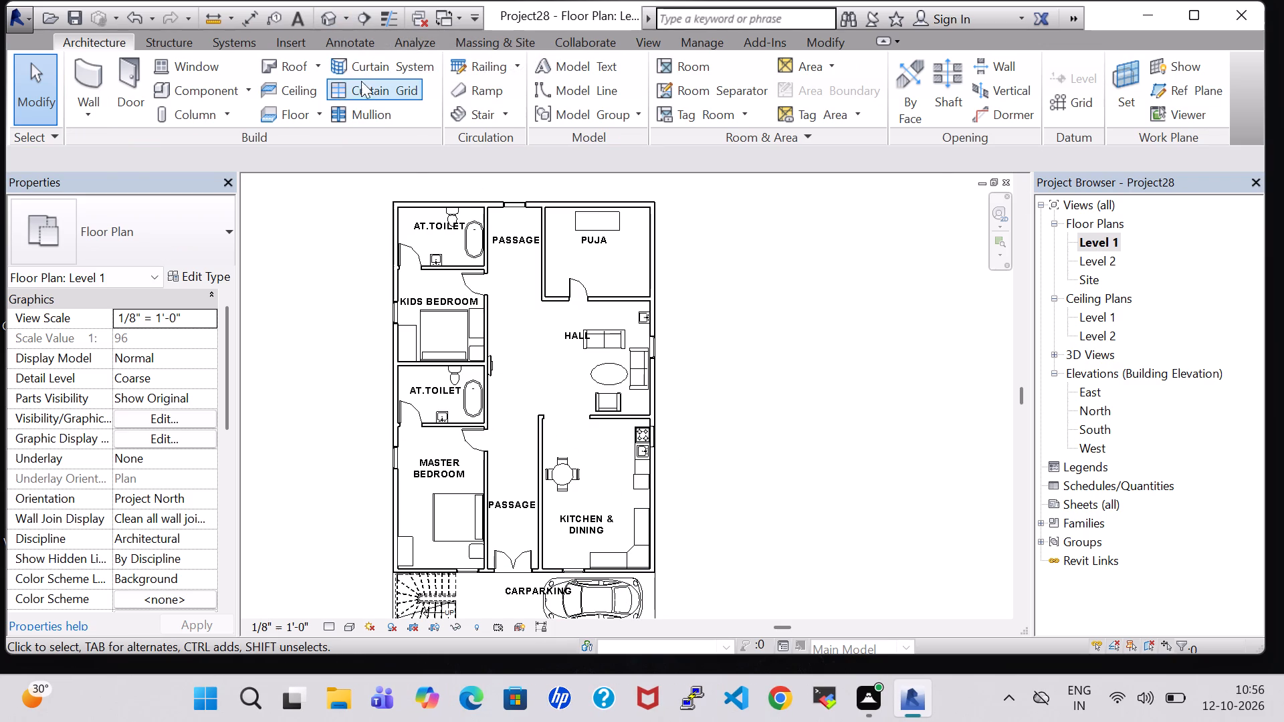
# Inspect the house front in 3D from several angles, focusing on where the outside staircase meets the balcony railing opening.
pyautogui.click(323, 23)
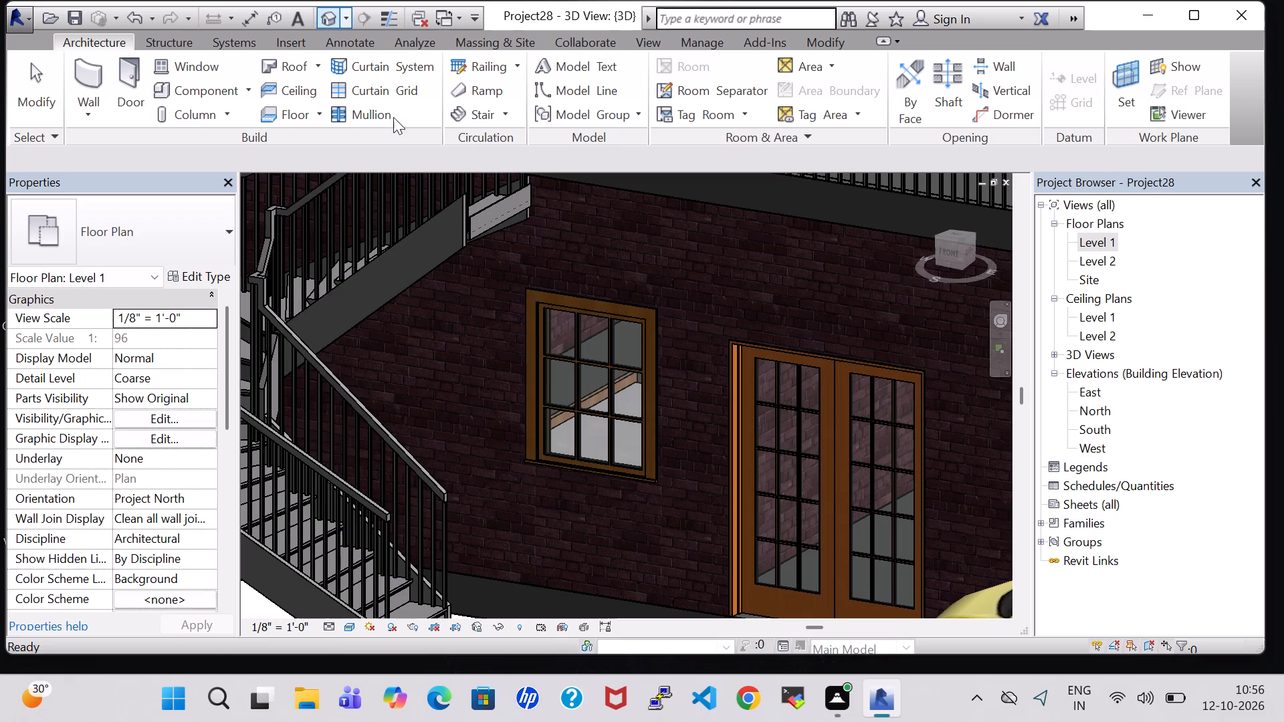
pyautogui.keyDown('shift'); pyautogui.moveTo(691, 542); pyautogui.dragTo(615, 549, button='middle'); pyautogui.keyUp('shift')
pyautogui.keyDown('shift'); pyautogui.middleClick(615, 549); pyautogui.keyUp('shift')
pyautogui.keyDown('shift'); pyautogui.moveTo(615, 549); pyautogui.dragTo(602, 588, button='middle'); pyautogui.keyUp('shift')
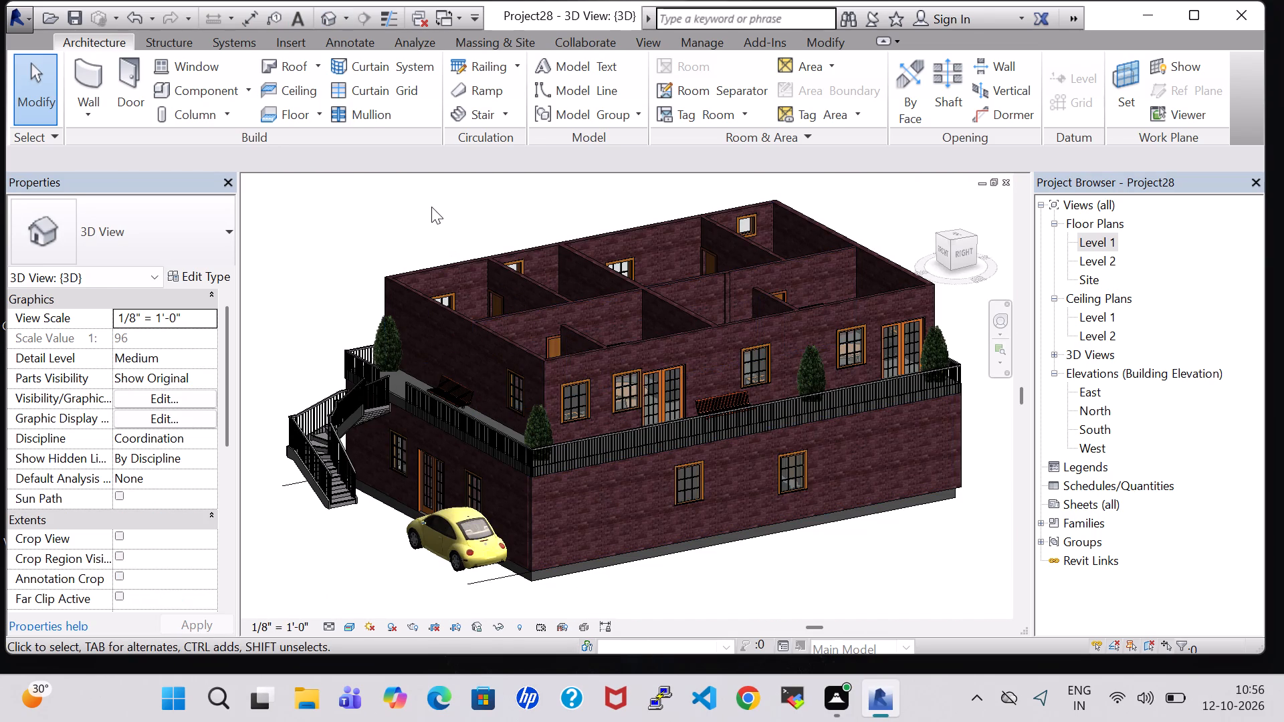
pyautogui.keyDown('shift'); pyautogui.moveTo(431, 207); pyautogui.dragTo(515, 238, button='middle'); pyautogui.keyUp('shift')
pyautogui.keyDown('shift'); pyautogui.scroll(1, 515, 238); pyautogui.keyUp('shift')
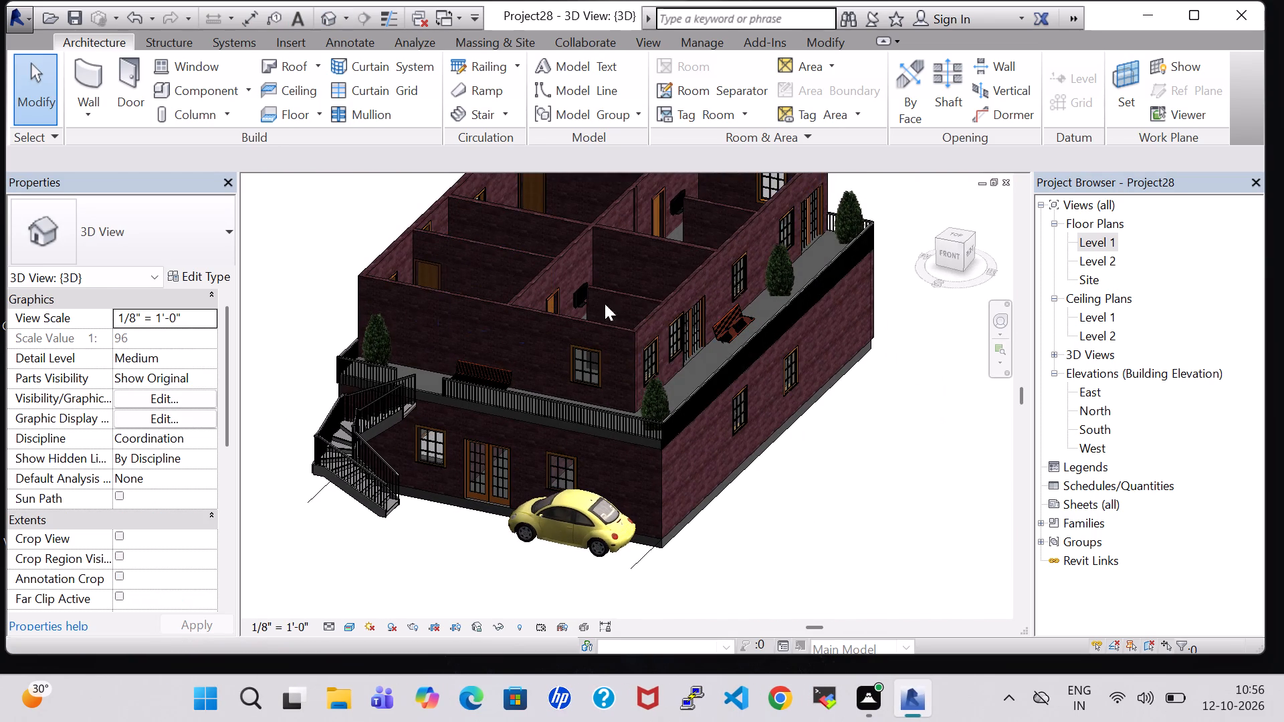
pyautogui.keyDown('shift'); pyautogui.moveTo(768, 531); pyautogui.dragTo(808, 467, button='middle'); pyautogui.keyUp('shift')
pyautogui.keyDown('shift'); pyautogui.scroll(1, 768, 531); pyautogui.keyUp('shift')
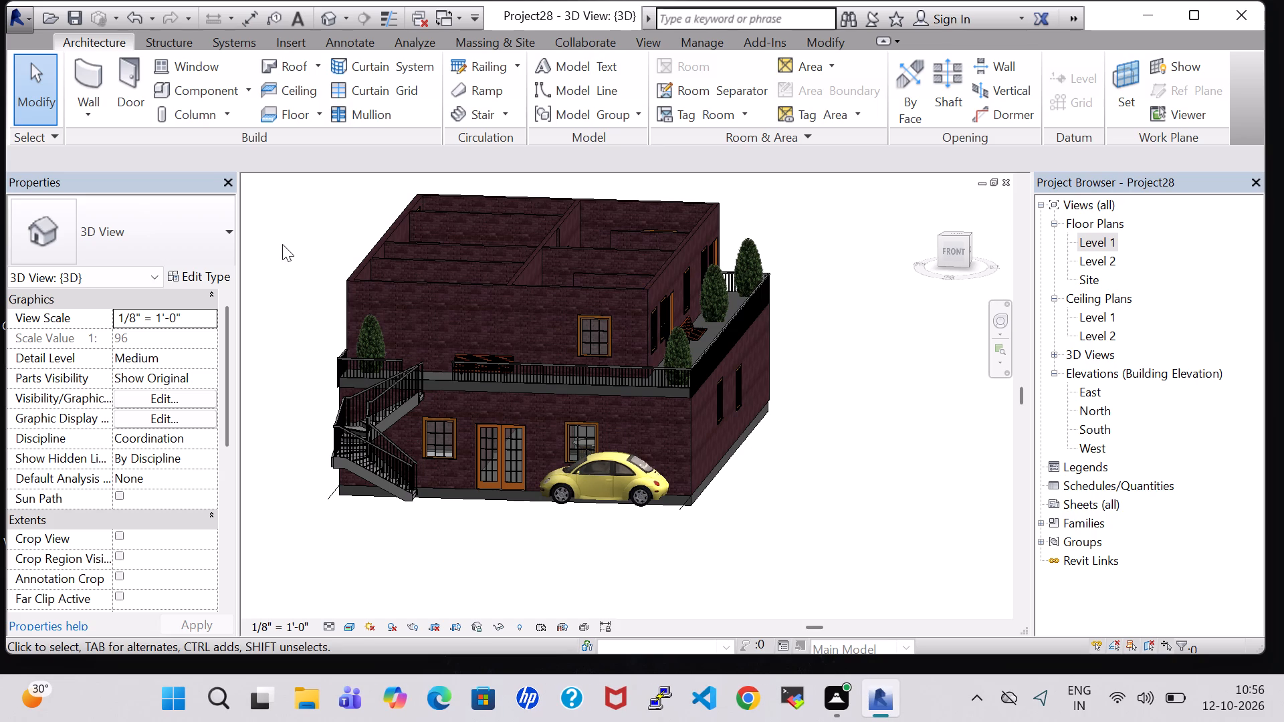
pyautogui.keyDown('shift'); pyautogui.scroll(1, 279, 244); pyautogui.keyUp('shift')
pyautogui.keyDown('shift'); pyautogui.moveTo(279, 244); pyautogui.dragTo(319, 379, button='middle'); pyautogui.keyUp('shift')
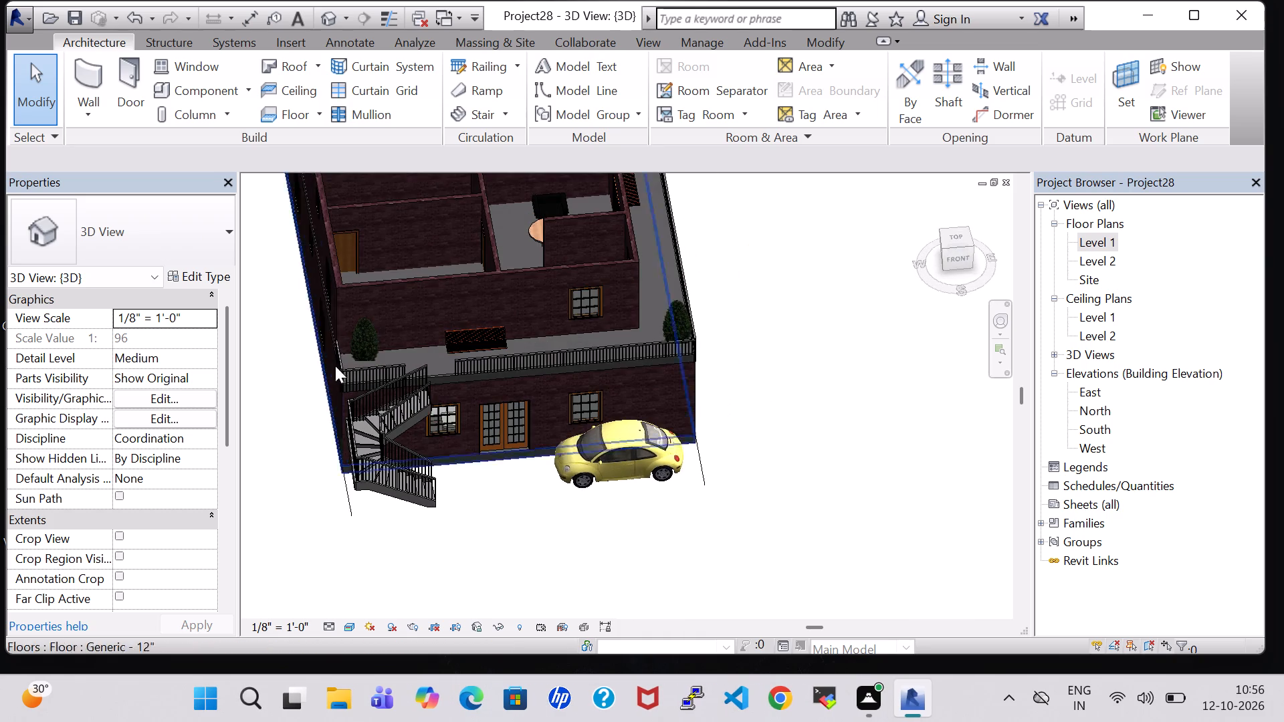
pyautogui.scroll(4, 461, 359)
pyautogui.scroll(1, 901, 362)
pyautogui.keyDown('shift'); pyautogui.moveTo(901, 362); pyautogui.dragTo(1039, 374, button='middle'); pyautogui.keyUp('shift')
pyautogui.keyDown('shift'); pyautogui.scroll(1, 585, 418); pyautogui.keyUp('shift')
pyautogui.keyDown('shift'); pyautogui.moveTo(585, 418); pyautogui.dragTo(643, 414, button='middle'); pyautogui.keyUp('shift')
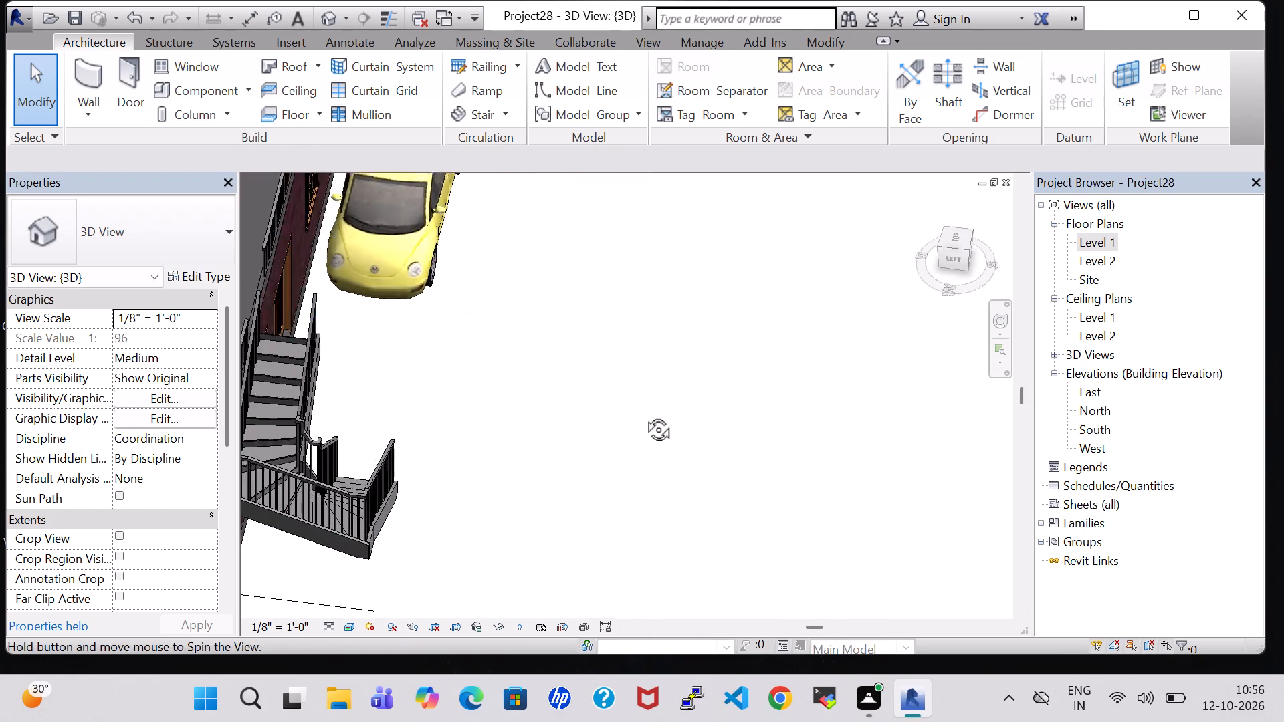
pyautogui.keyDown('shift'); pyautogui.moveTo(643, 414); pyautogui.dragTo(649, 414, button='middle'); pyautogui.keyUp('shift')
pyautogui.moveTo(514, 375); pyautogui.dragTo(580, 373, button='middle')
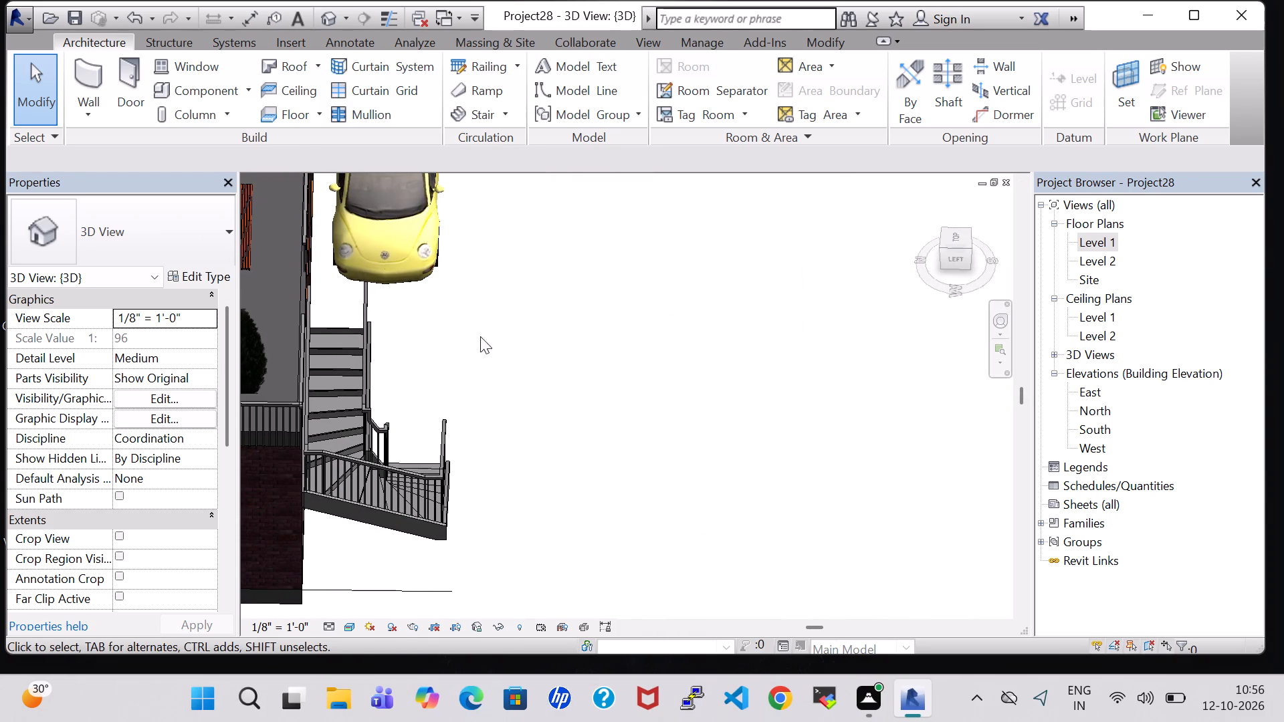
pyautogui.scroll(1, 346, 326)
pyautogui.keyDown('shift'); pyautogui.moveTo(488, 323); pyautogui.dragTo(381, 335, button='middle'); pyautogui.keyUp('shift')
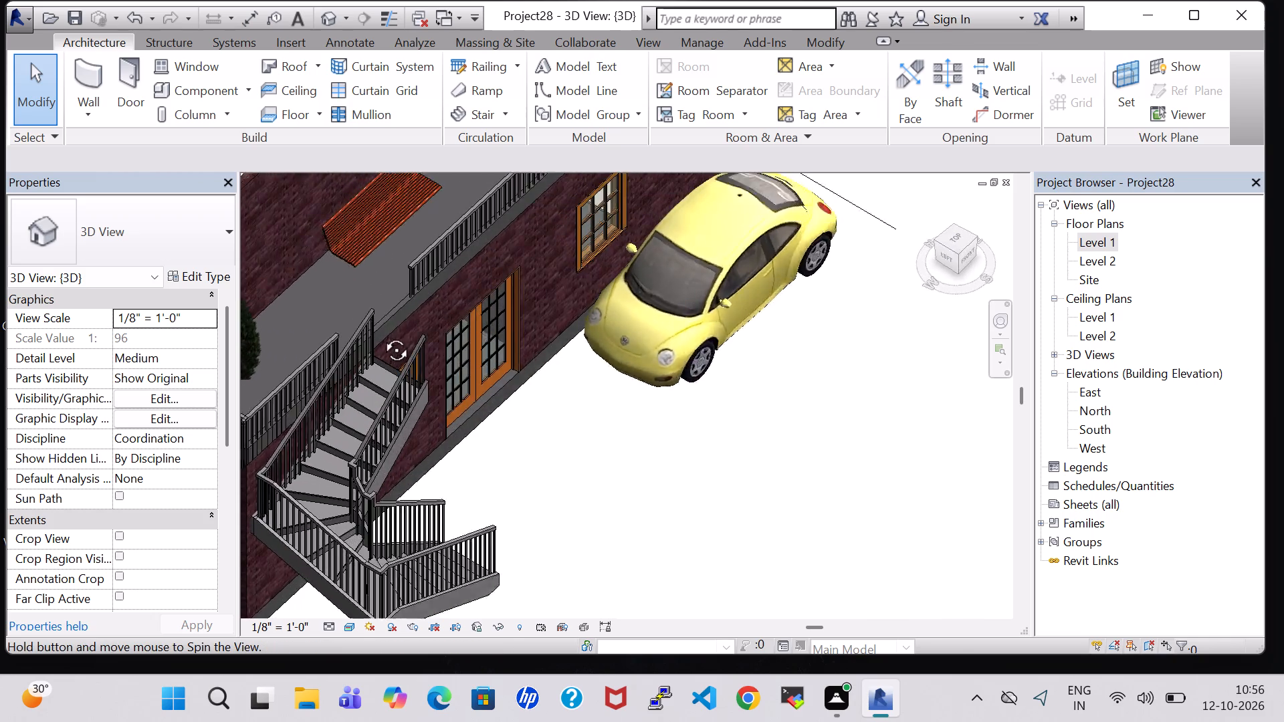
pyautogui.keyDown('shift'); pyautogui.moveTo(381, 335); pyautogui.dragTo(362, 338, button='middle'); pyautogui.keyUp('shift')
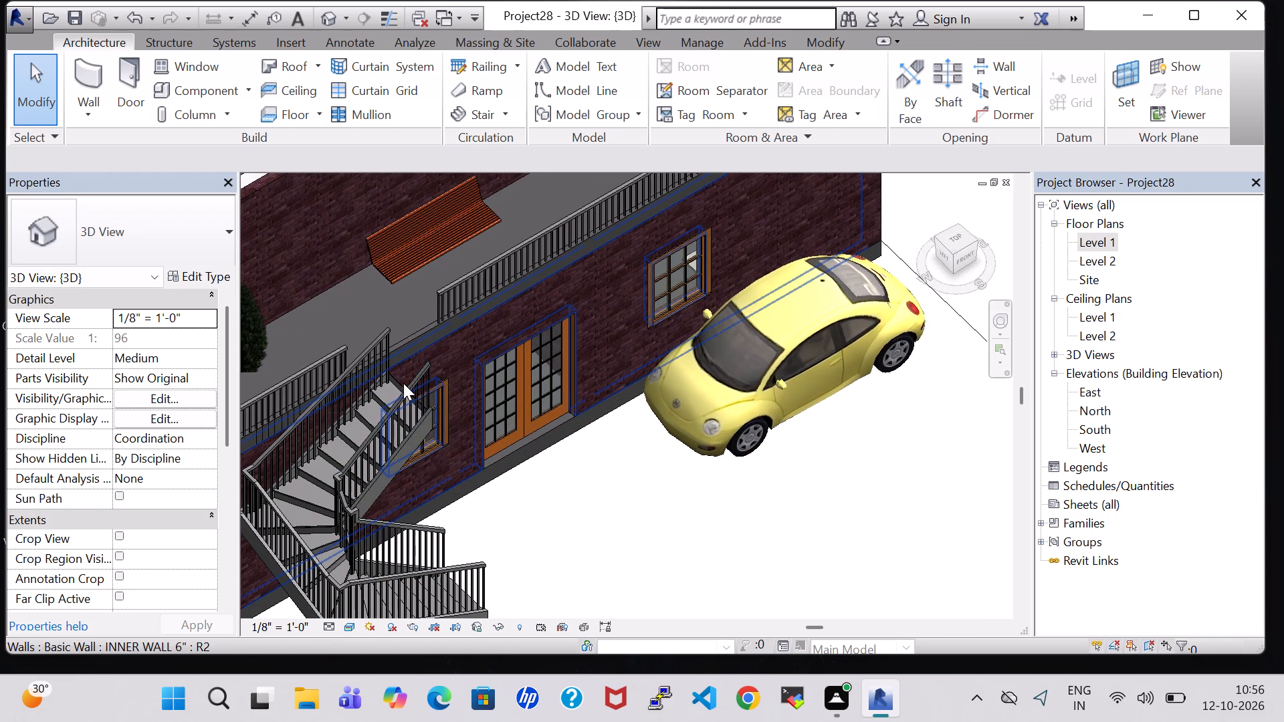
# Edit the outside staircase, shift its run closer to the front wall and the balcony railing opening, and finish the stair.
pyautogui.click(331, 459)
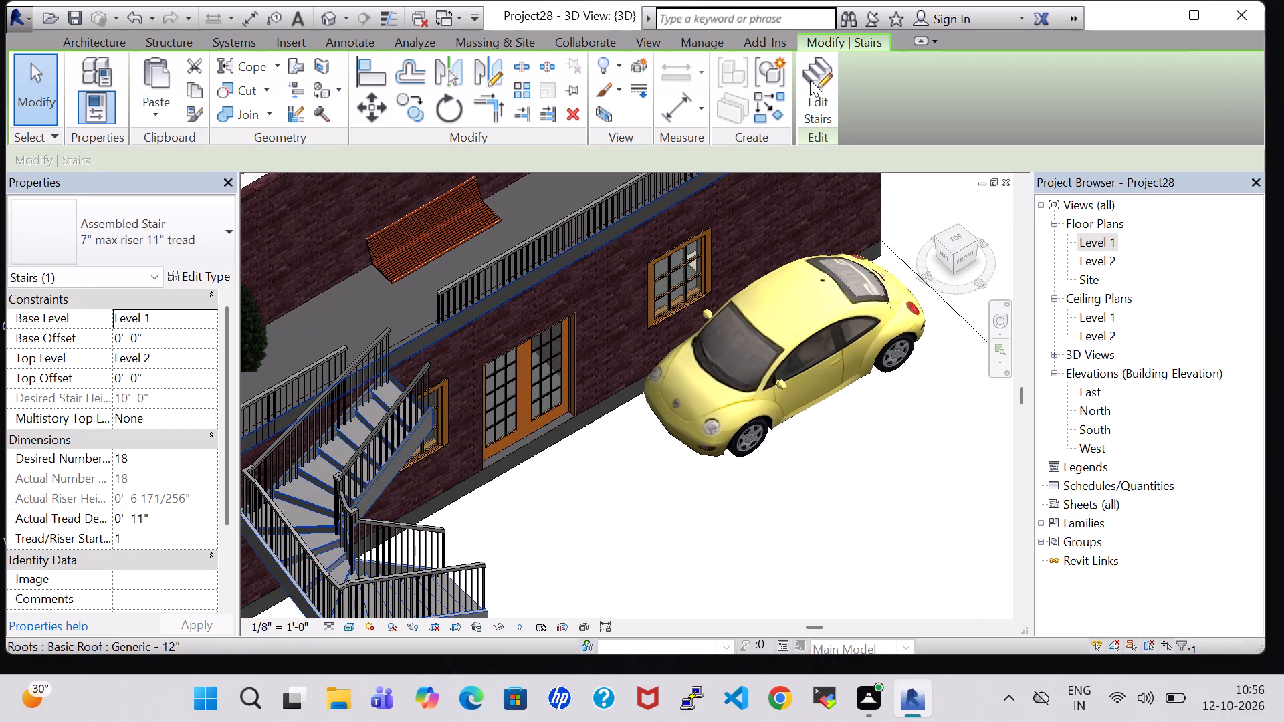
pyautogui.click(810, 80)
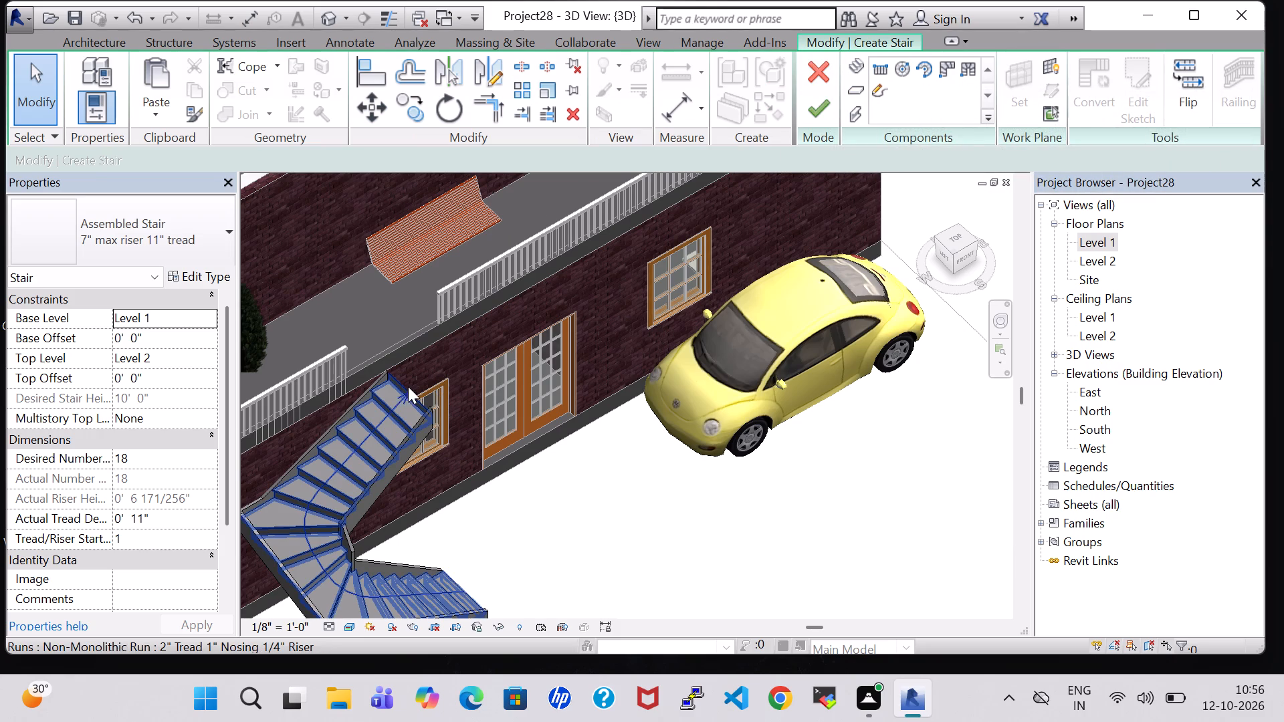
pyautogui.click(393, 395)
pyautogui.moveTo(409, 388); pyautogui.dragTo(411, 348)
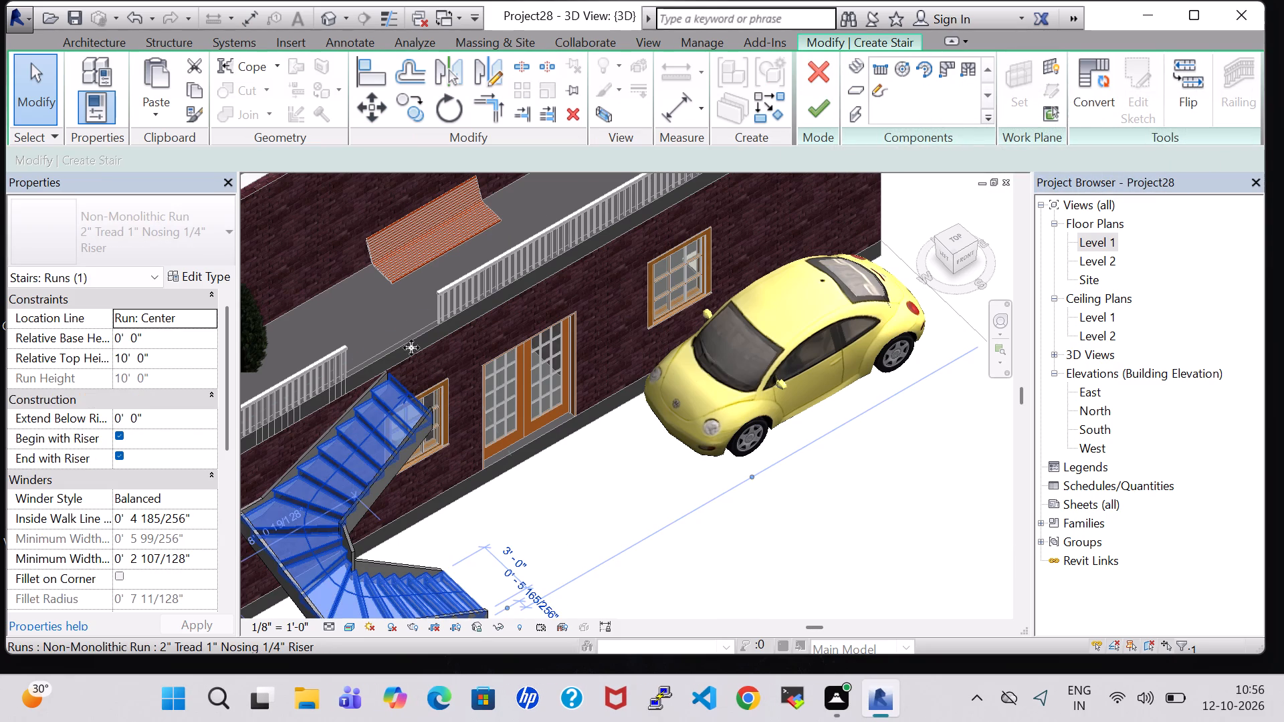
pyautogui.moveTo(411, 348); pyautogui.dragTo(411, 345)
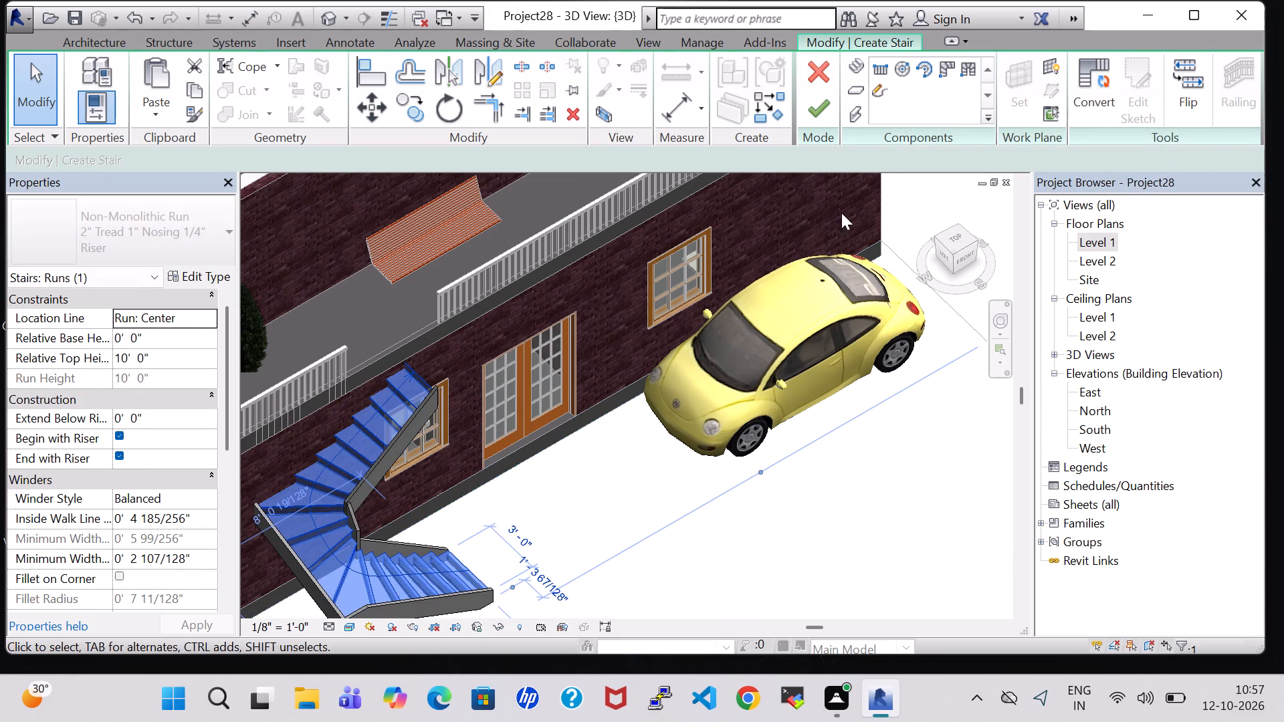
pyautogui.click(930, 71)
pyautogui.click(930, 71)
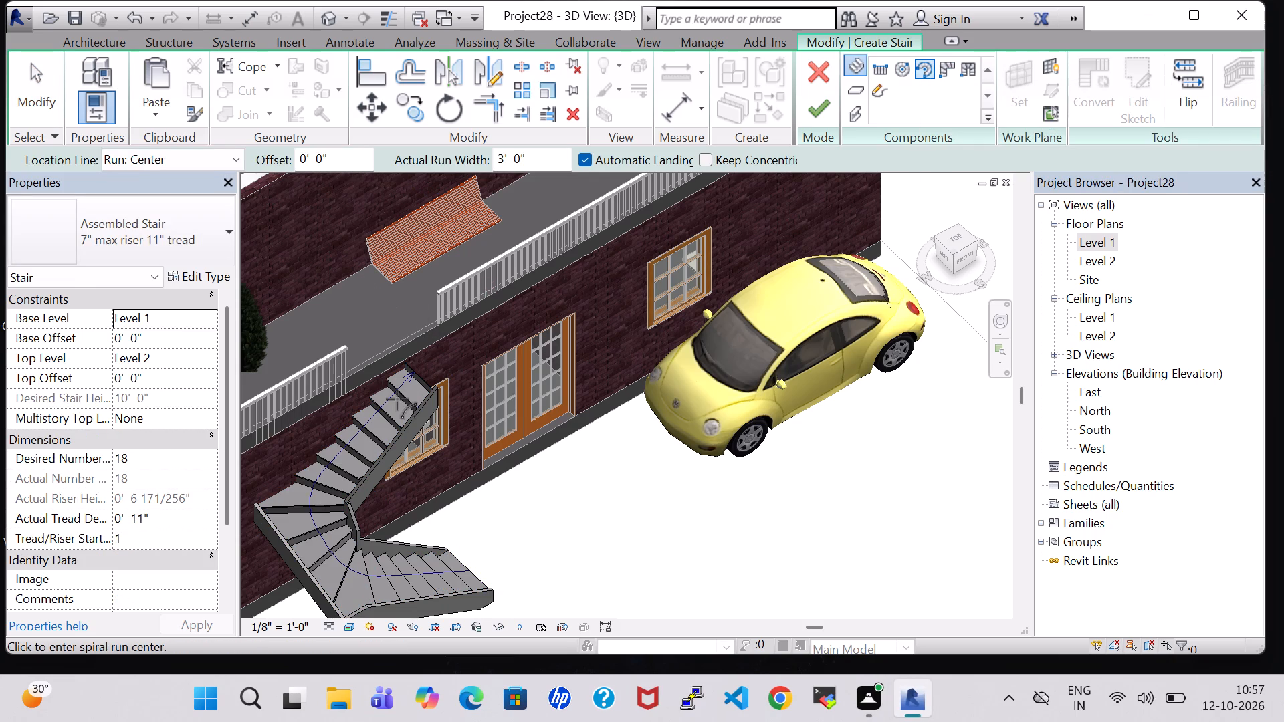
pyautogui.press('Escape')
pyautogui.press('Escape')
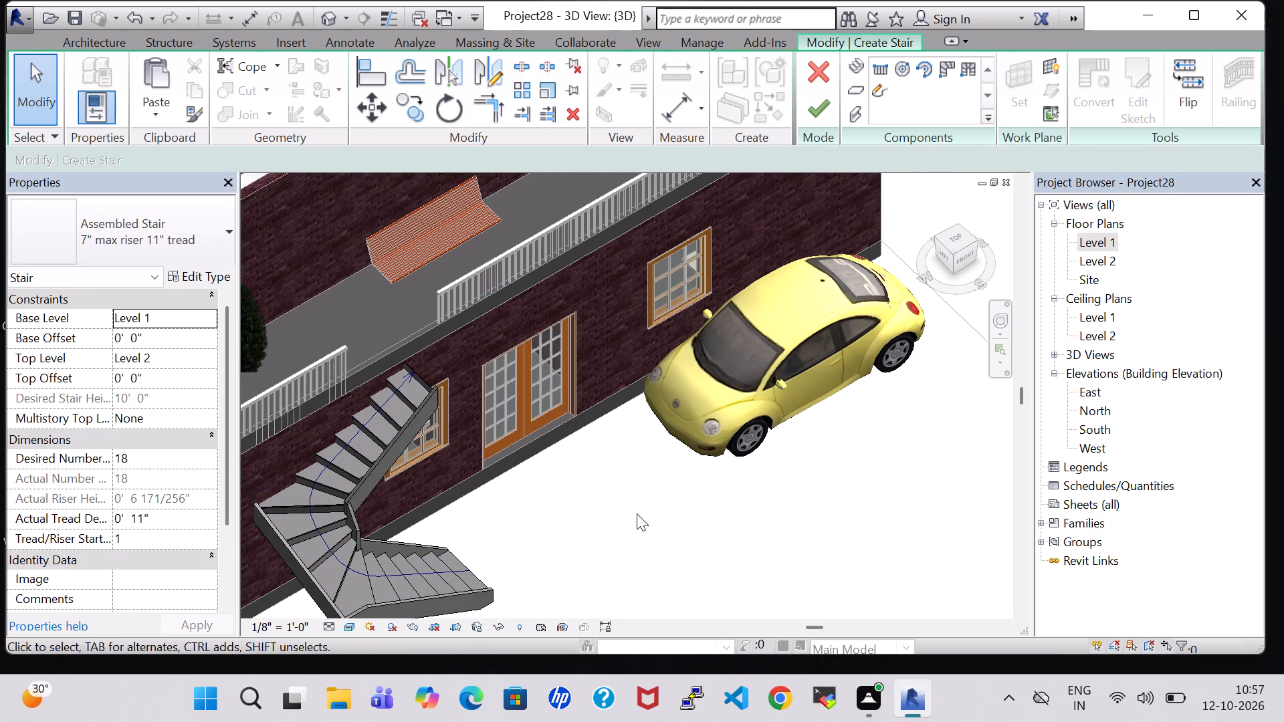
pyautogui.scroll(-4, 637, 513)
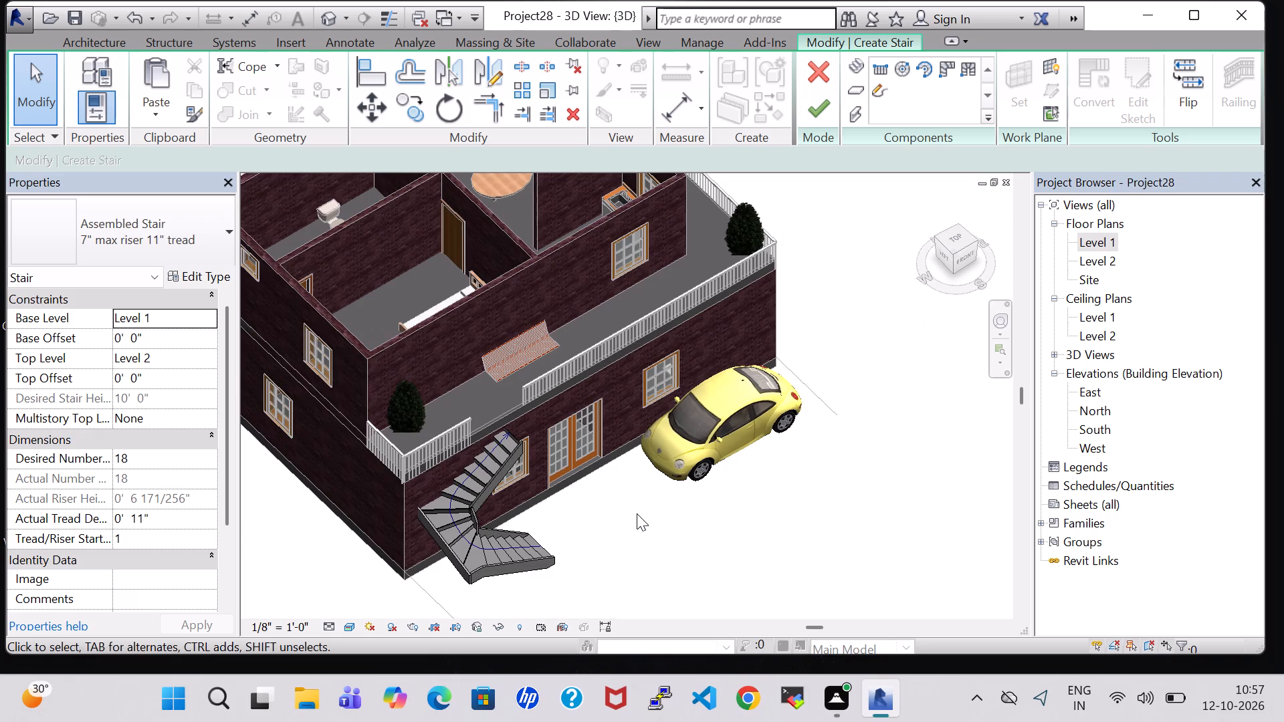
pyautogui.moveTo(637, 513); pyautogui.dragTo(540, 447, button='middle')
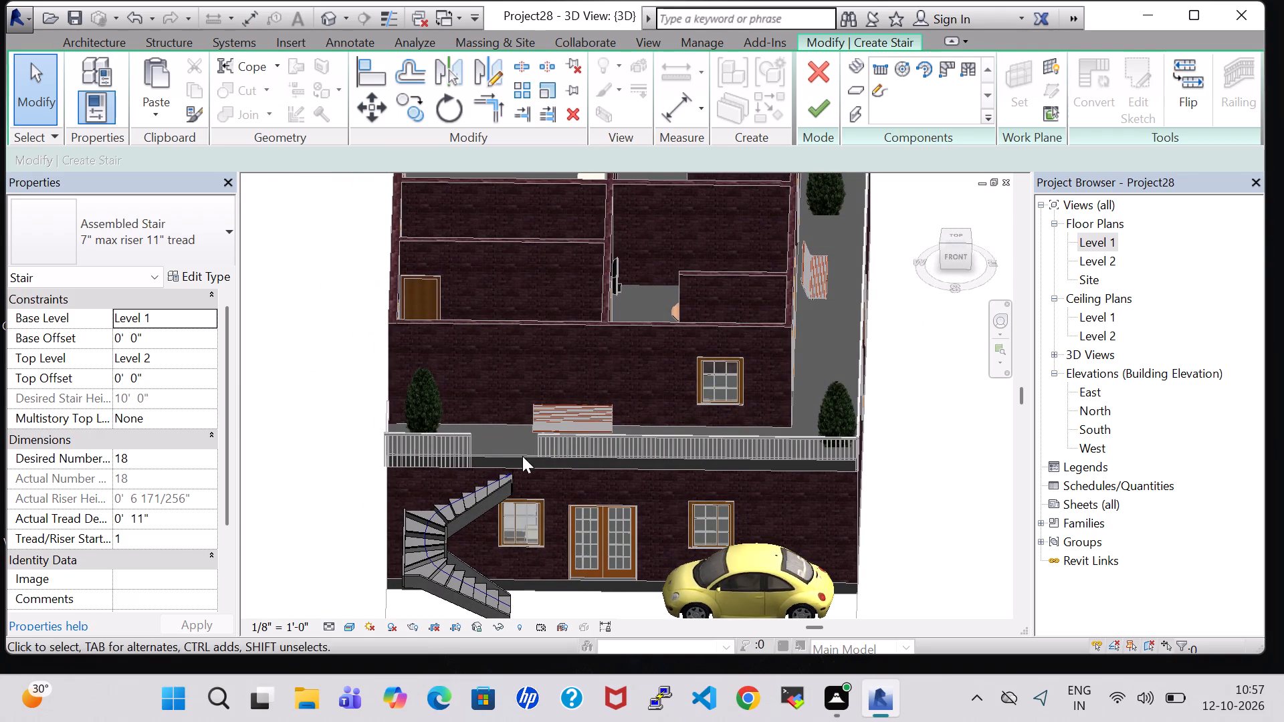
pyautogui.click(974, 72)
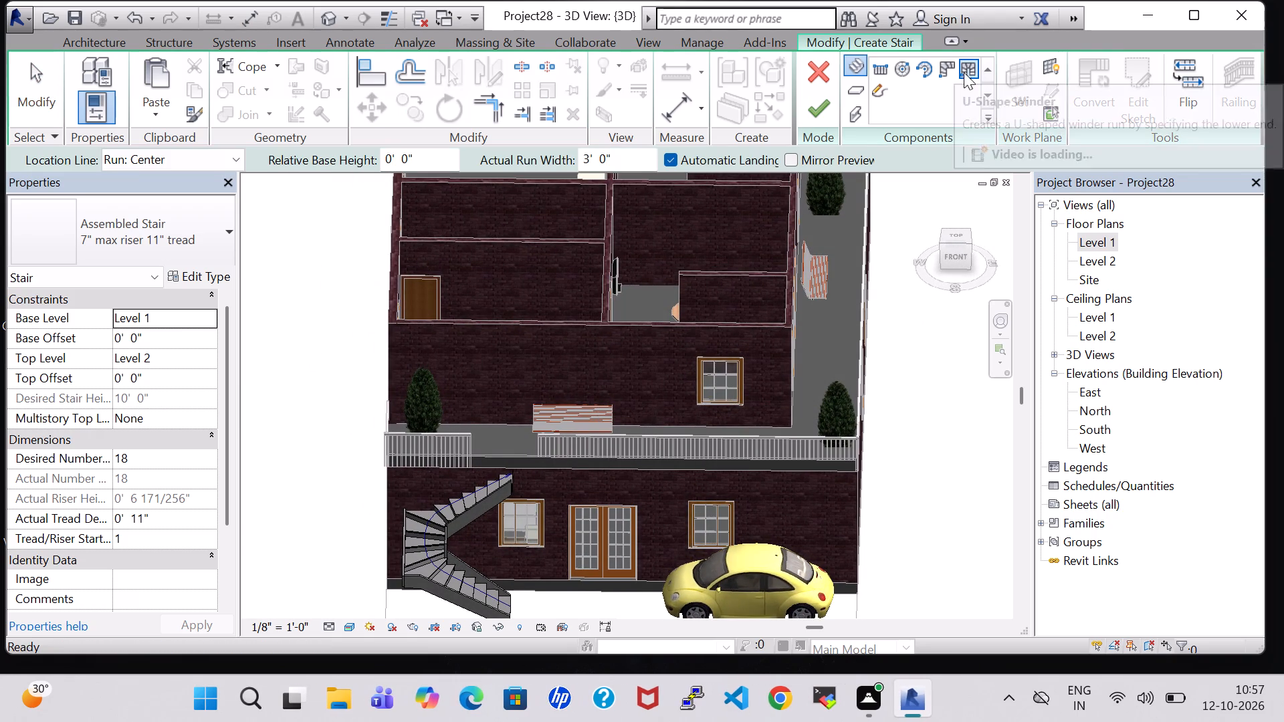
pyautogui.click(820, 112)
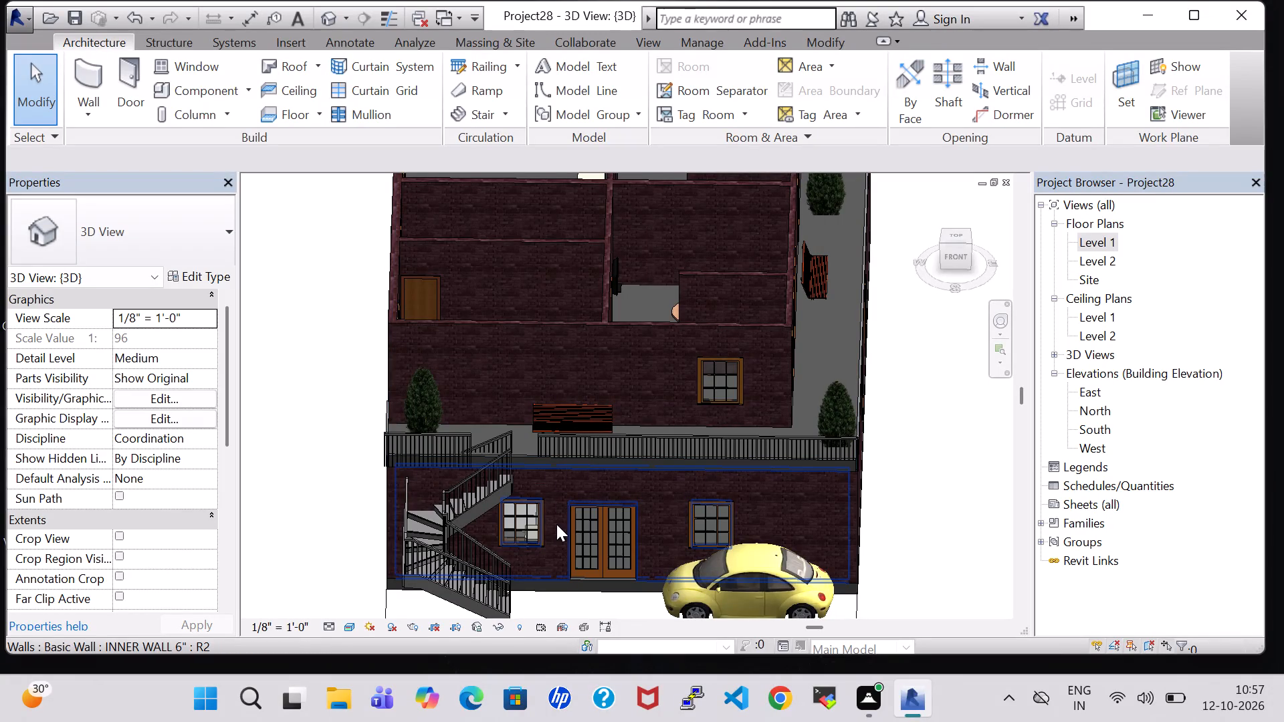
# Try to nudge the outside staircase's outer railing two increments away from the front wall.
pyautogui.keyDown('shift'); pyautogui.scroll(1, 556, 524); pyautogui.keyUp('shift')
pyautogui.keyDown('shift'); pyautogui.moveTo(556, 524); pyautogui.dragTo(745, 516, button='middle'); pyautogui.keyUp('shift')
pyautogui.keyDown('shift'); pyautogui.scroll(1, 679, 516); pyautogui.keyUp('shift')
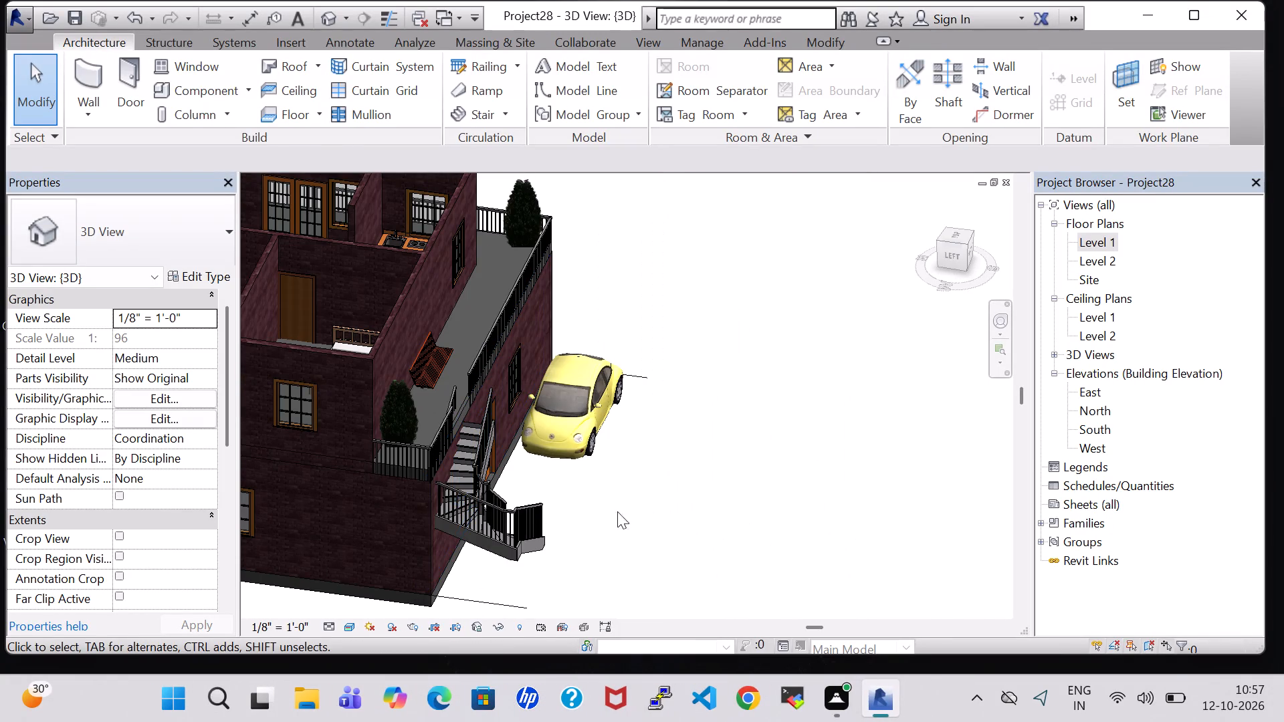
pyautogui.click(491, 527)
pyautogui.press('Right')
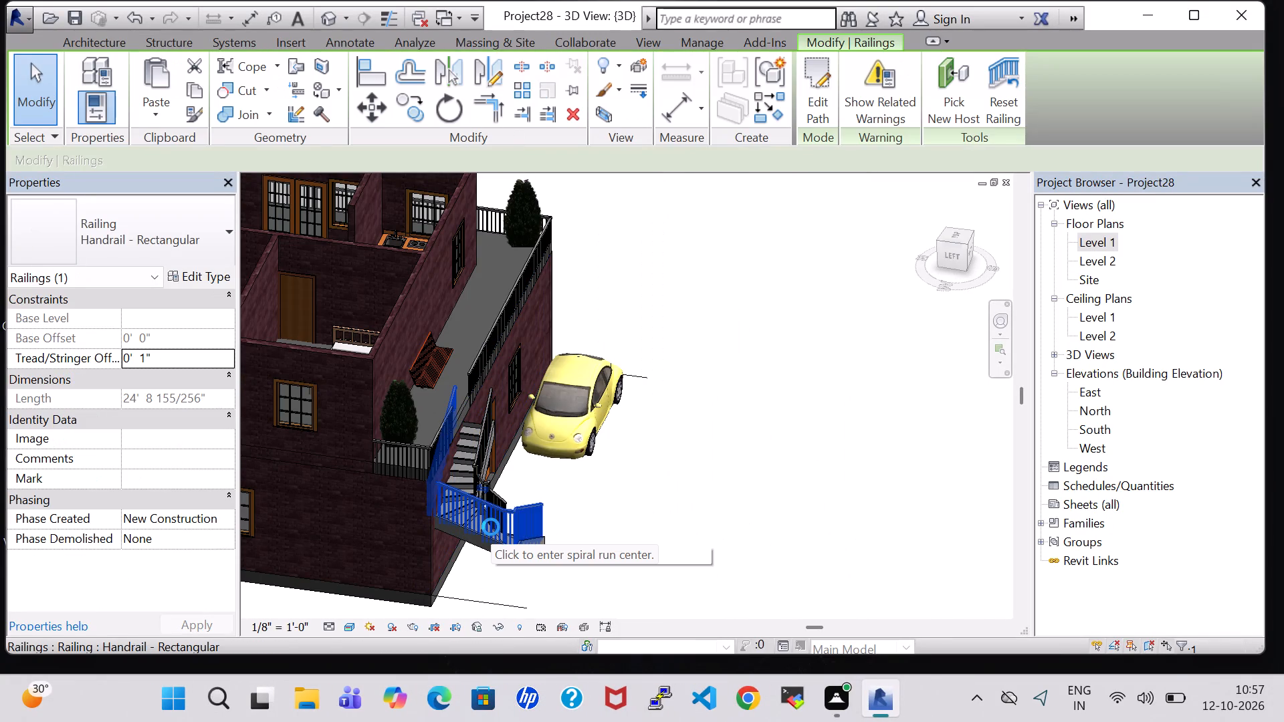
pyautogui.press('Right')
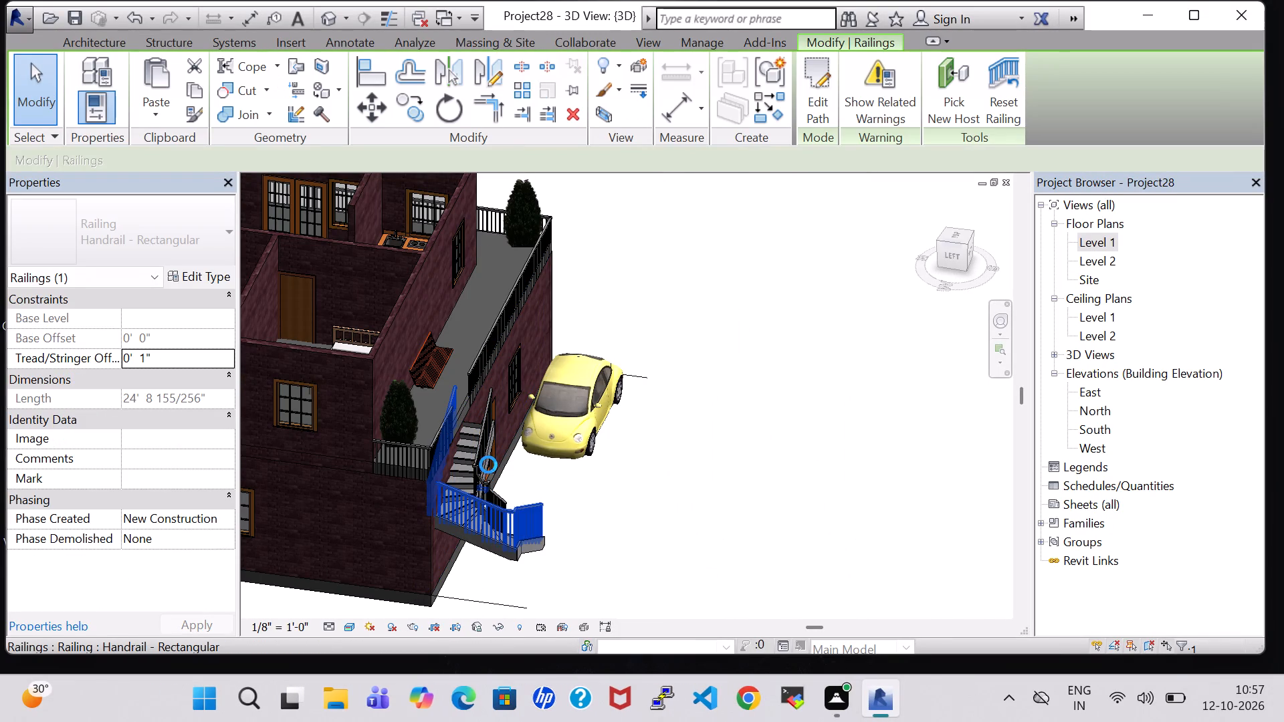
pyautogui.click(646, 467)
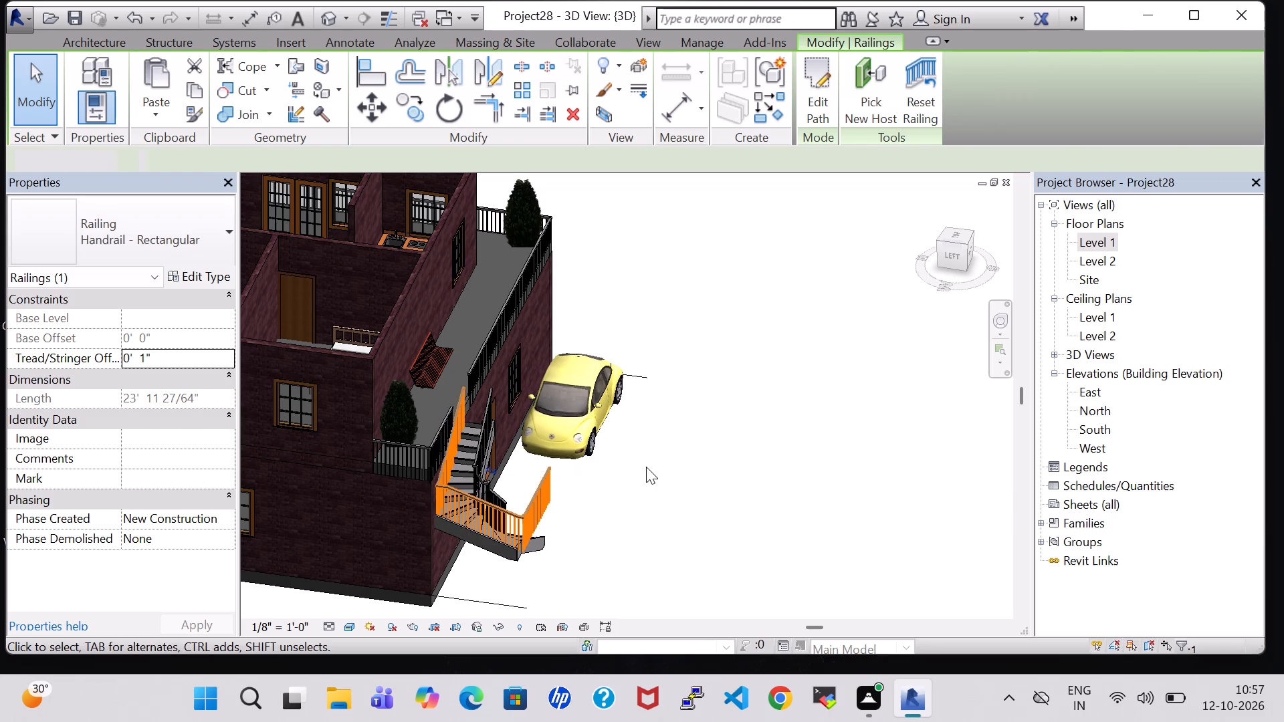
# Nudge the whole outside staircase one increment away from the front wall.
pyautogui.click(470, 449)
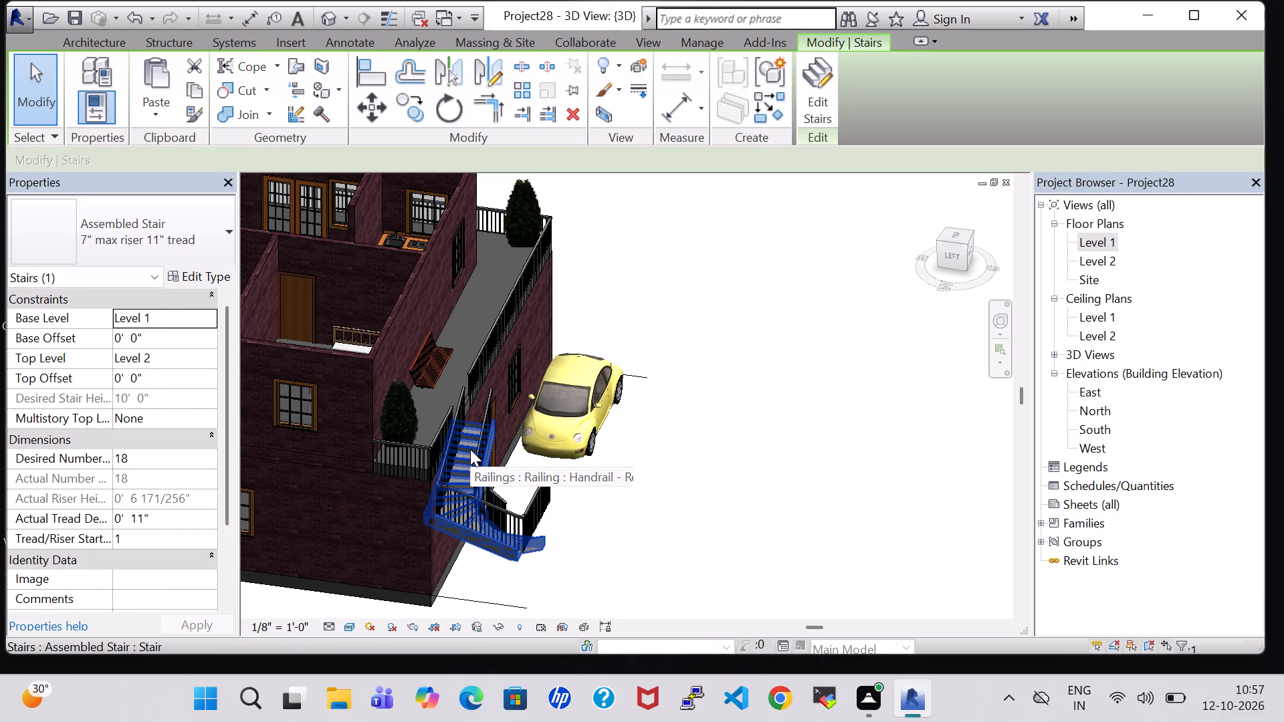
pyautogui.press('Right')
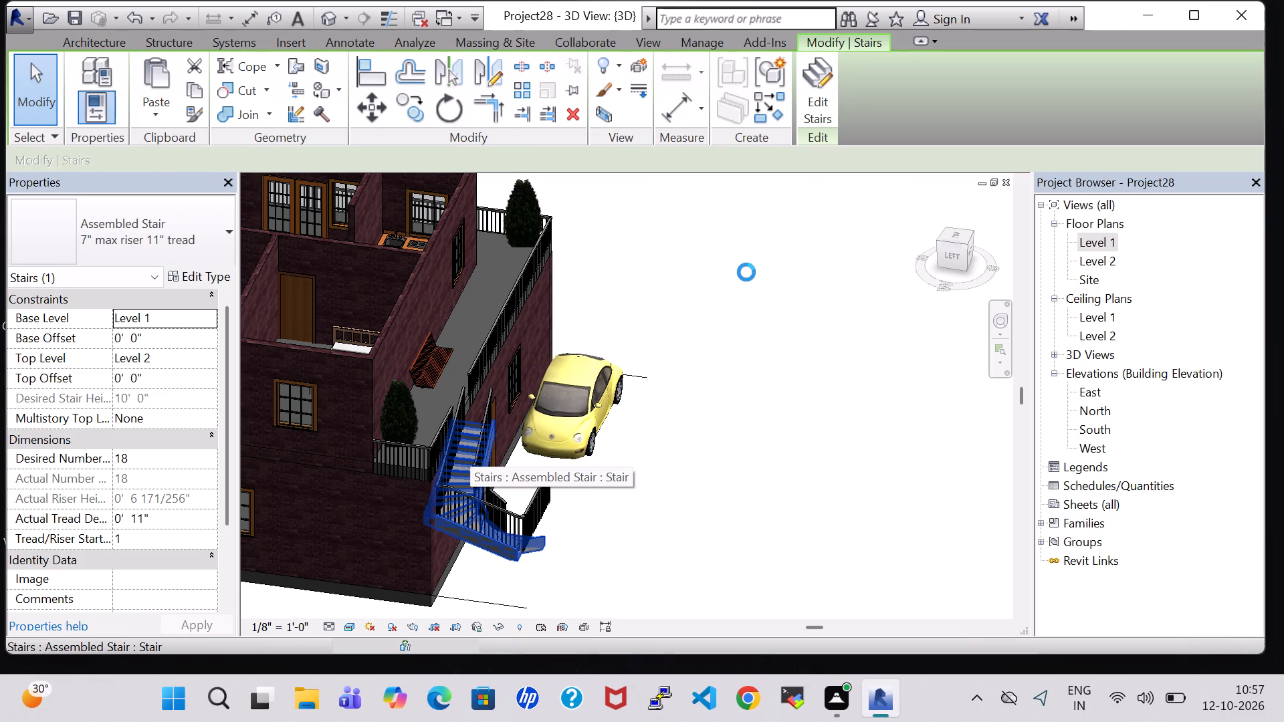
pyautogui.click(749, 272)
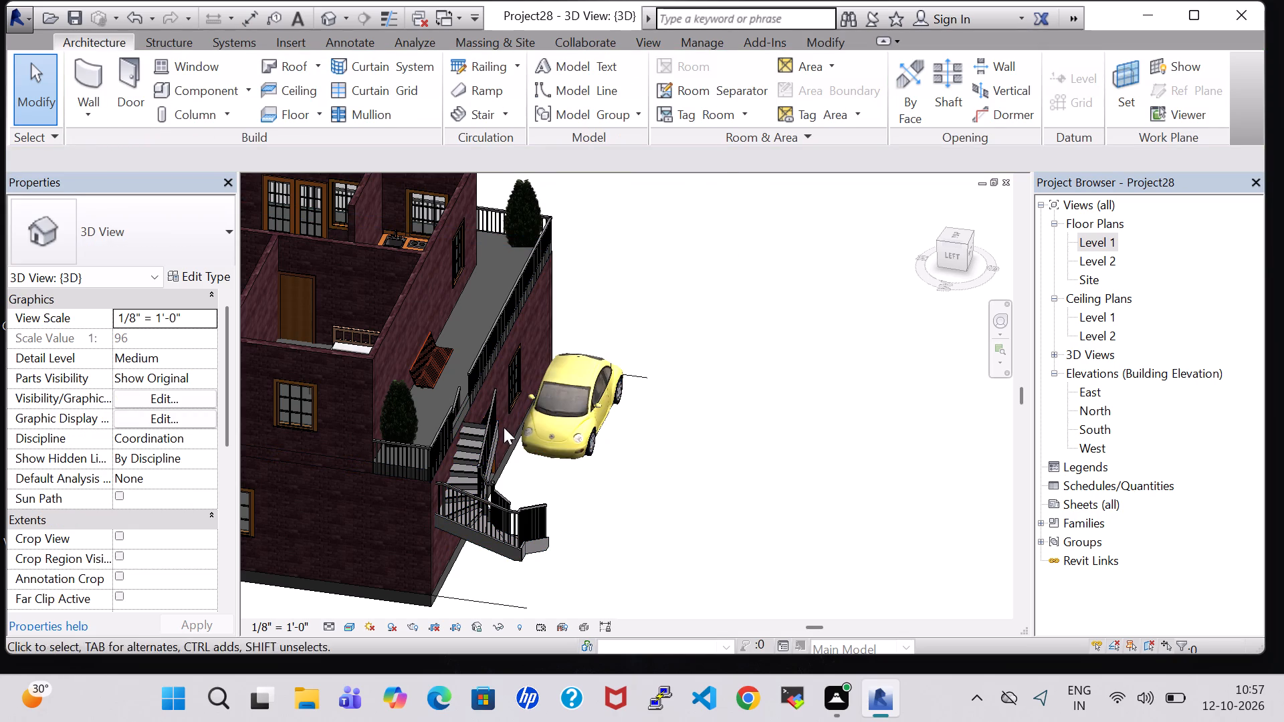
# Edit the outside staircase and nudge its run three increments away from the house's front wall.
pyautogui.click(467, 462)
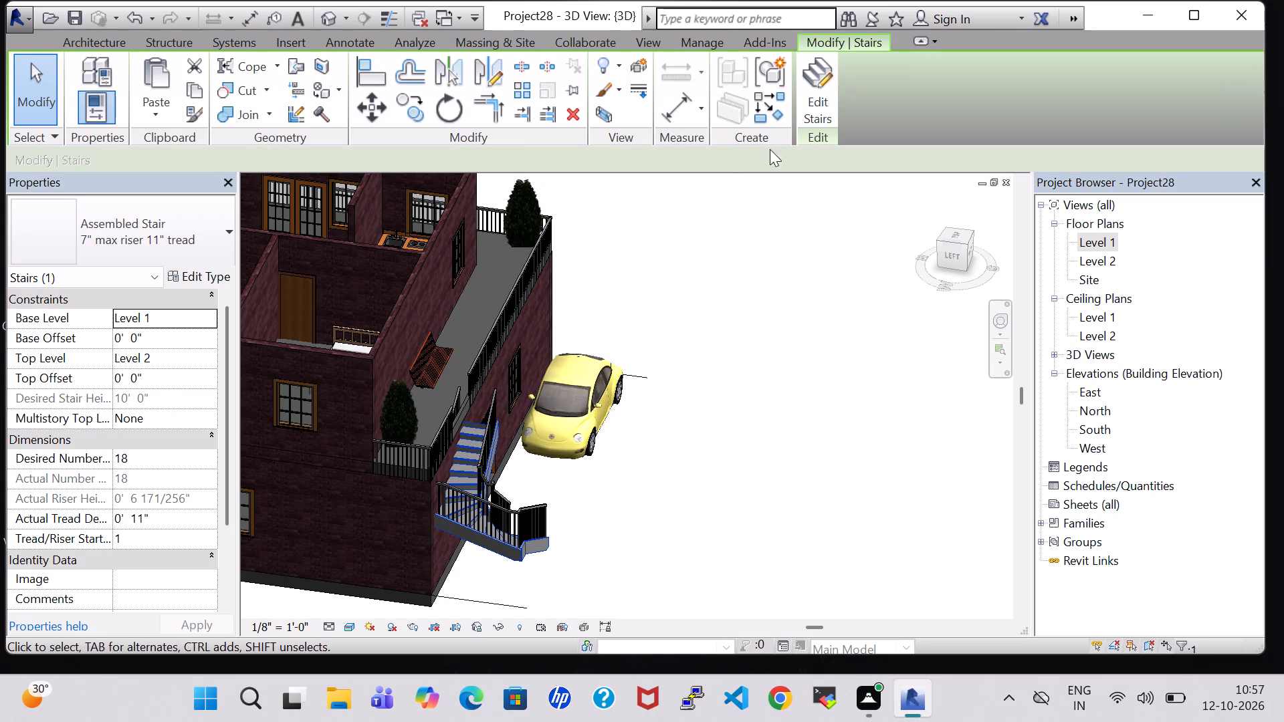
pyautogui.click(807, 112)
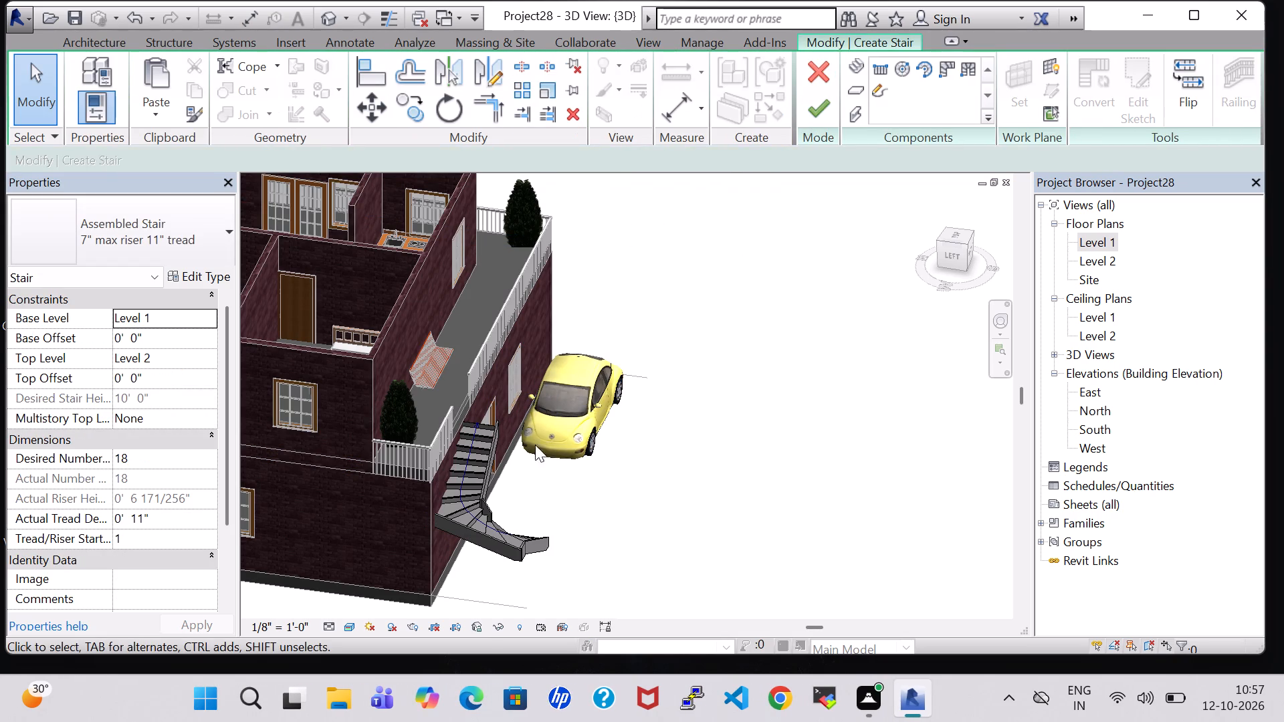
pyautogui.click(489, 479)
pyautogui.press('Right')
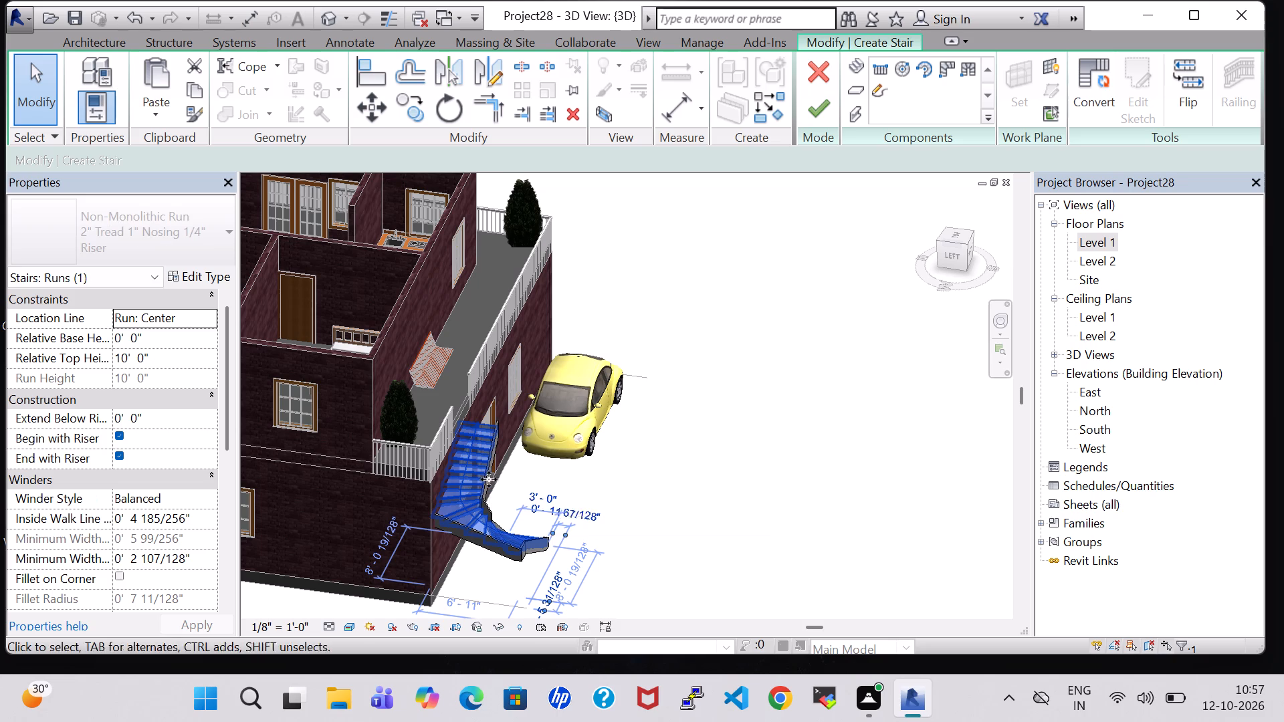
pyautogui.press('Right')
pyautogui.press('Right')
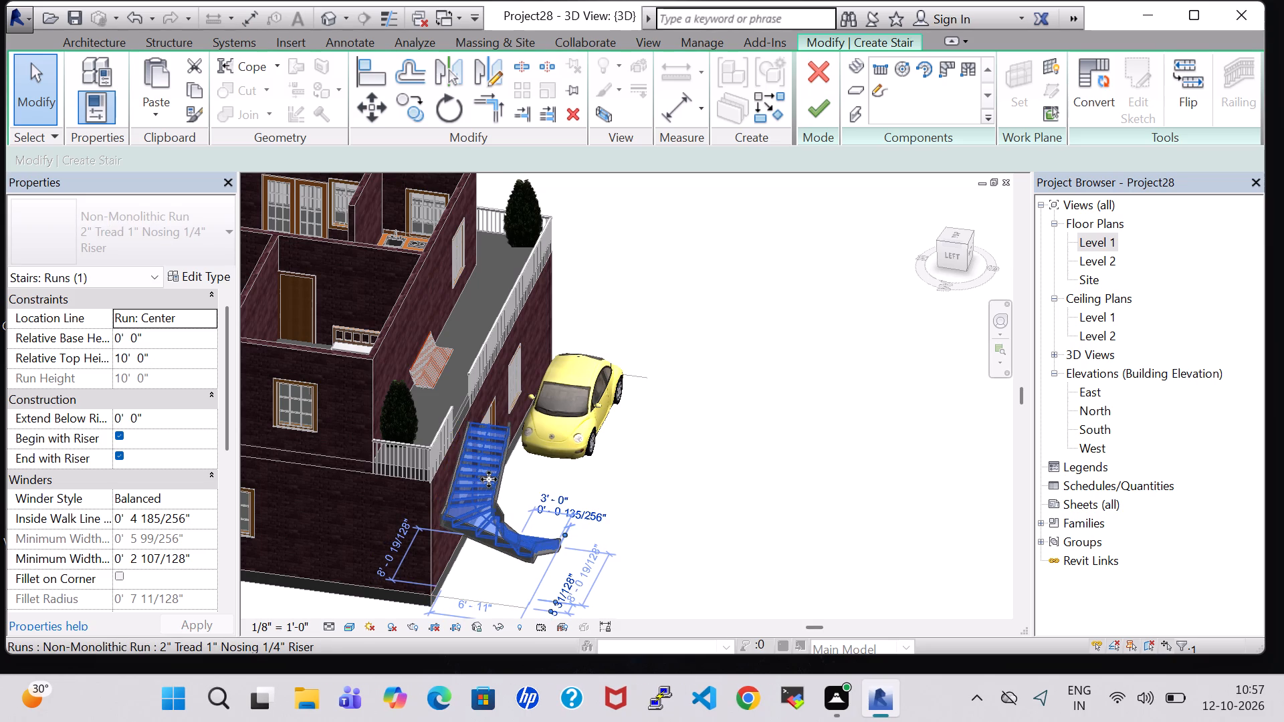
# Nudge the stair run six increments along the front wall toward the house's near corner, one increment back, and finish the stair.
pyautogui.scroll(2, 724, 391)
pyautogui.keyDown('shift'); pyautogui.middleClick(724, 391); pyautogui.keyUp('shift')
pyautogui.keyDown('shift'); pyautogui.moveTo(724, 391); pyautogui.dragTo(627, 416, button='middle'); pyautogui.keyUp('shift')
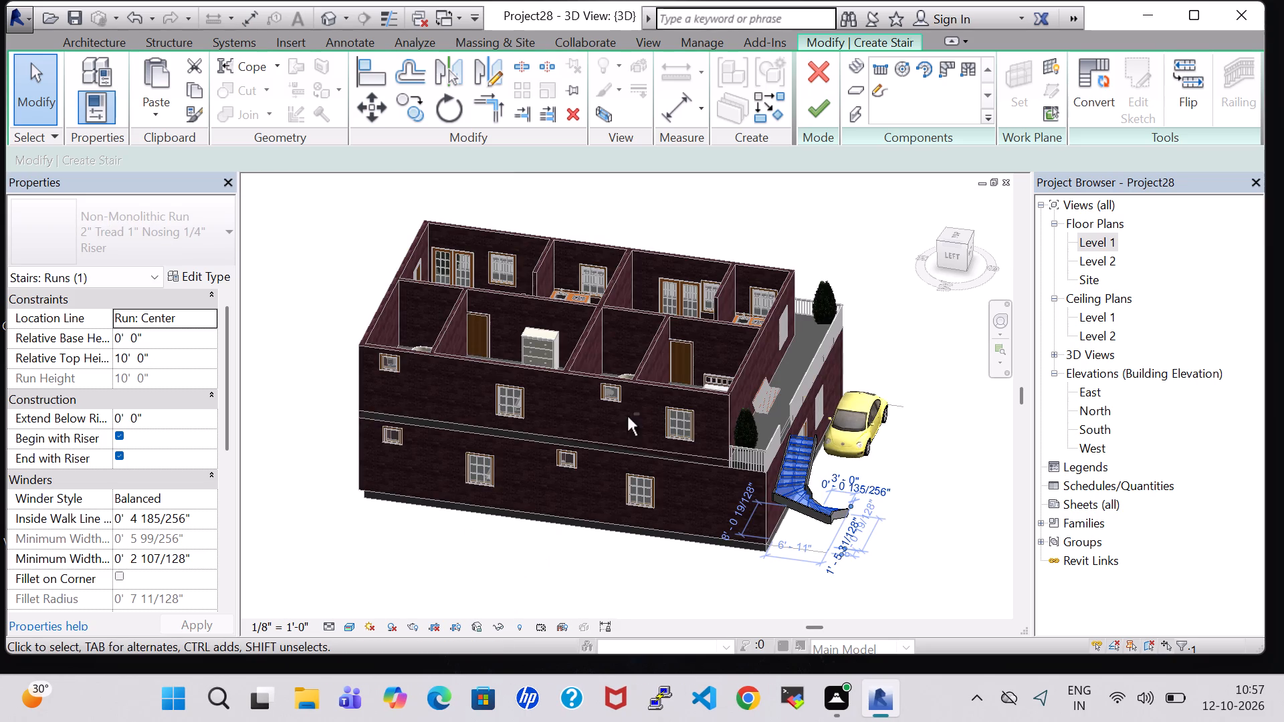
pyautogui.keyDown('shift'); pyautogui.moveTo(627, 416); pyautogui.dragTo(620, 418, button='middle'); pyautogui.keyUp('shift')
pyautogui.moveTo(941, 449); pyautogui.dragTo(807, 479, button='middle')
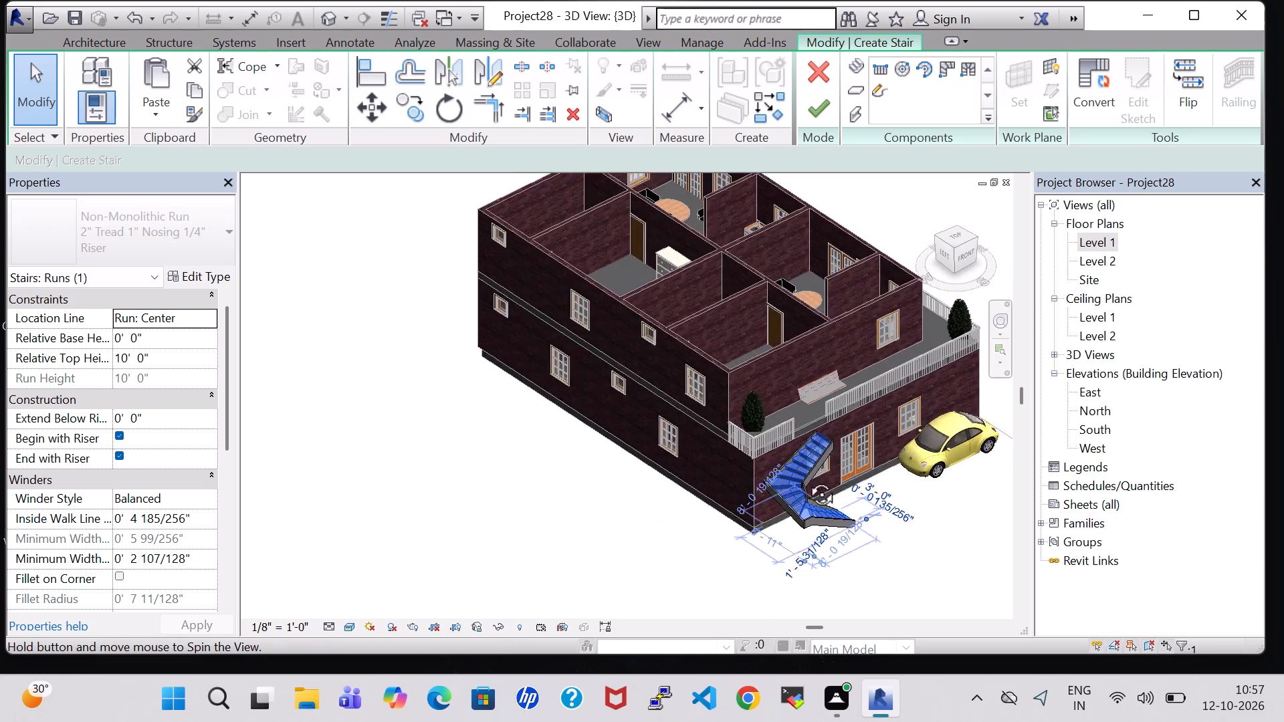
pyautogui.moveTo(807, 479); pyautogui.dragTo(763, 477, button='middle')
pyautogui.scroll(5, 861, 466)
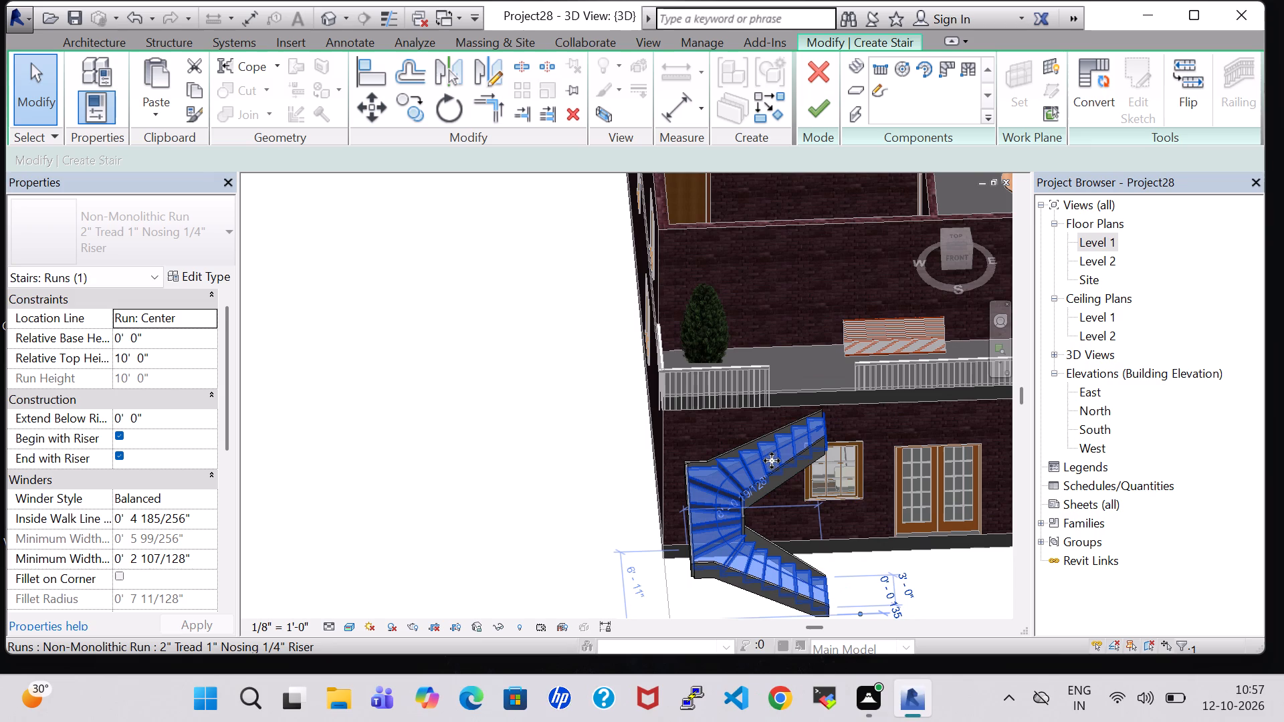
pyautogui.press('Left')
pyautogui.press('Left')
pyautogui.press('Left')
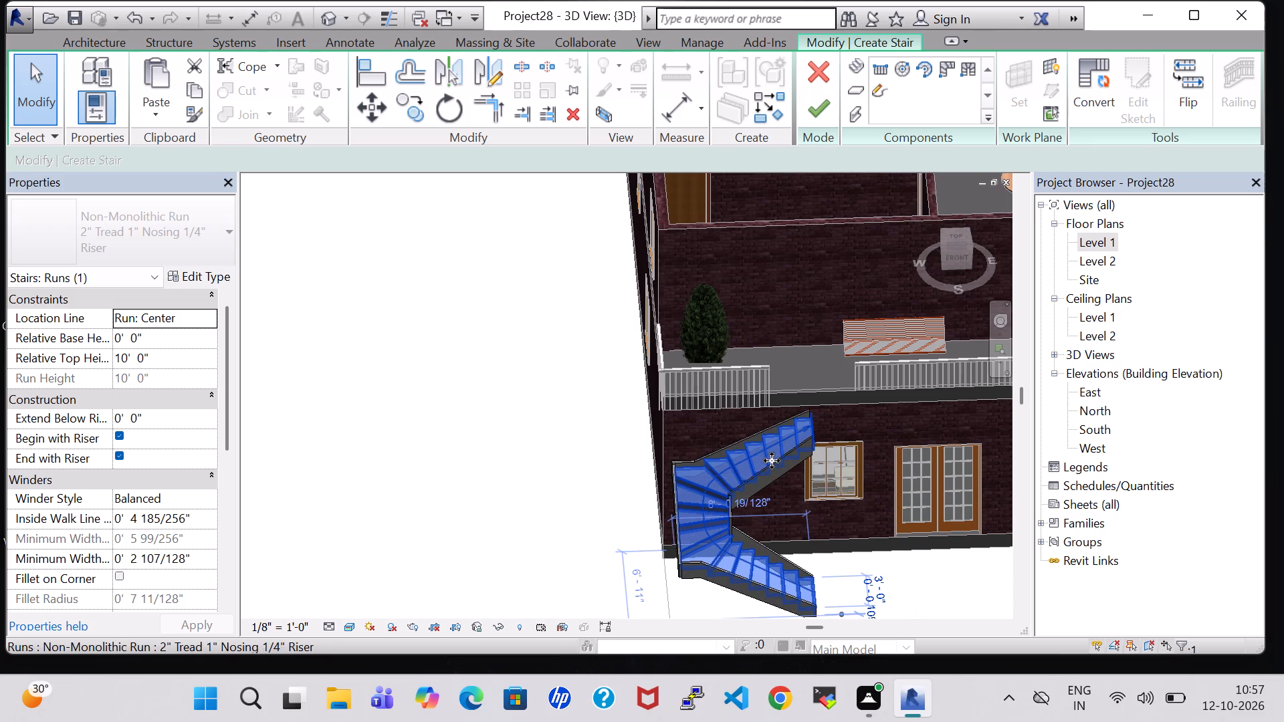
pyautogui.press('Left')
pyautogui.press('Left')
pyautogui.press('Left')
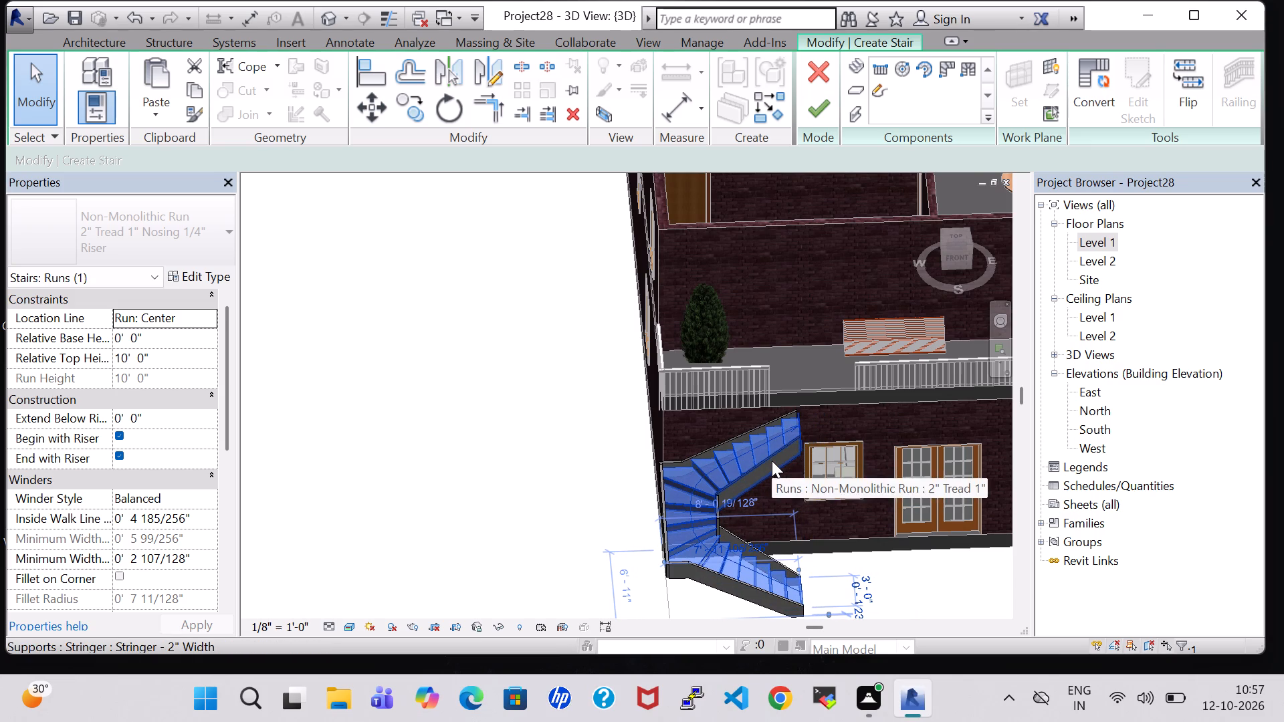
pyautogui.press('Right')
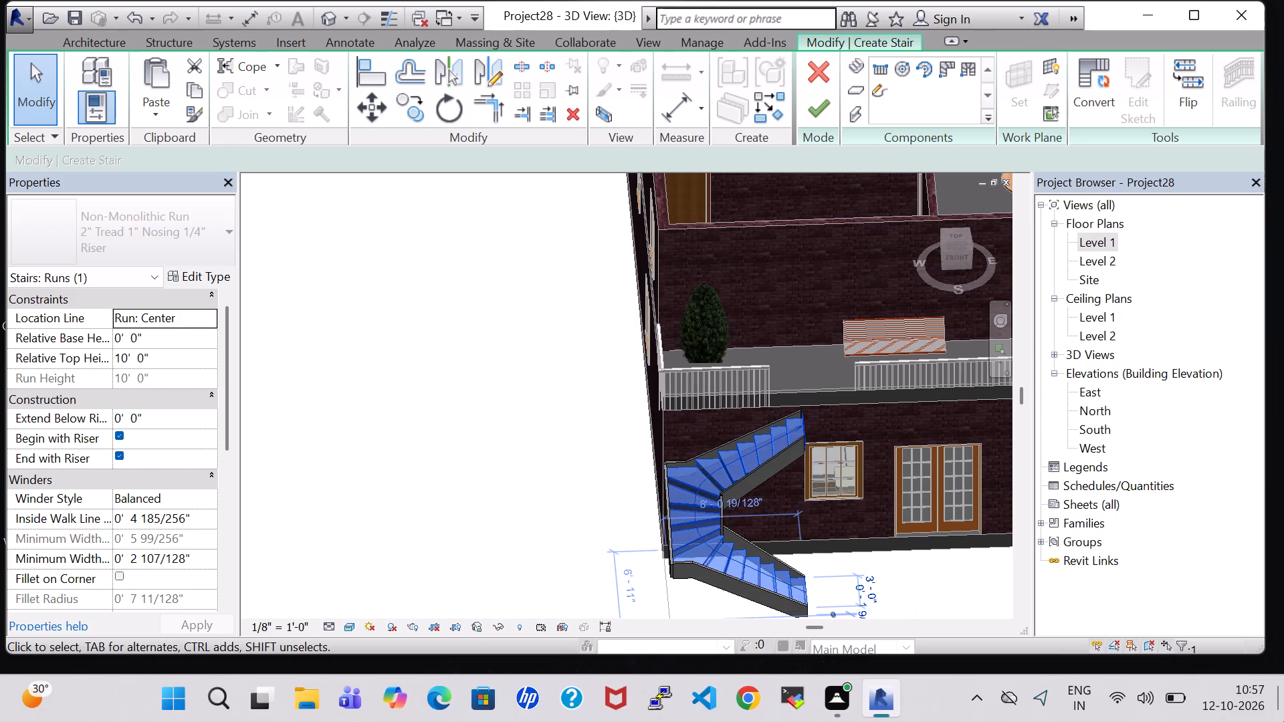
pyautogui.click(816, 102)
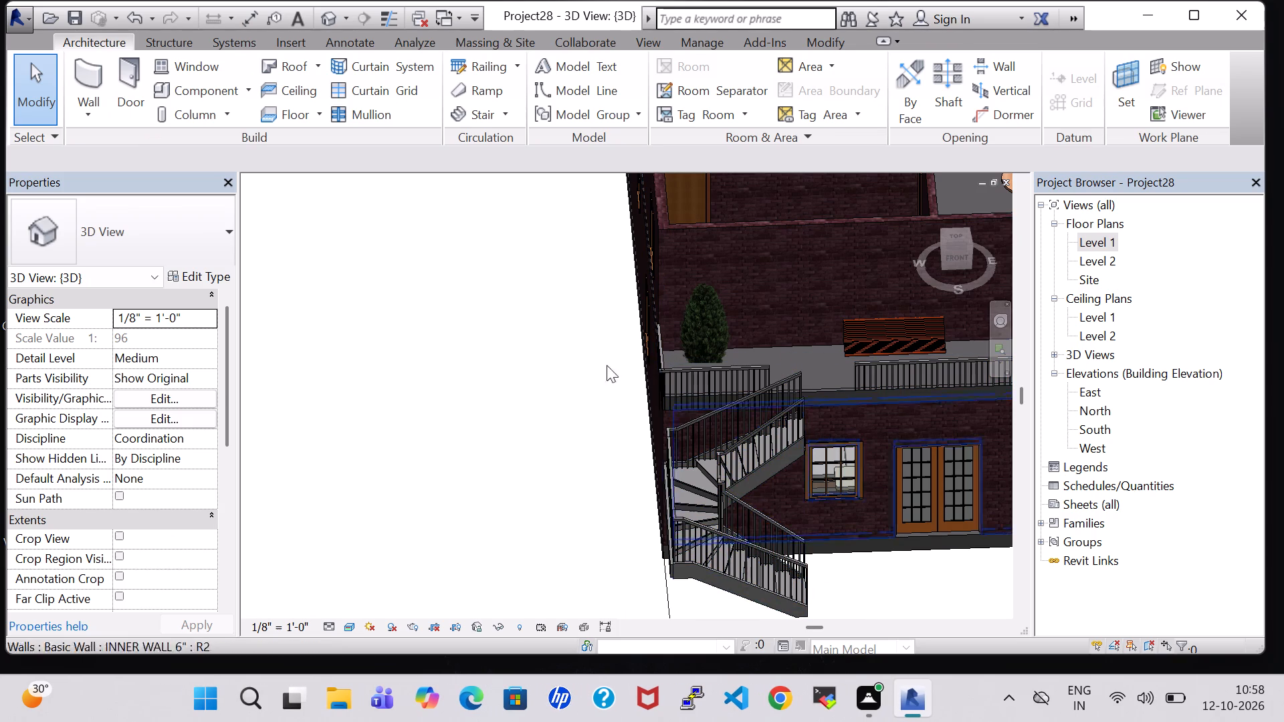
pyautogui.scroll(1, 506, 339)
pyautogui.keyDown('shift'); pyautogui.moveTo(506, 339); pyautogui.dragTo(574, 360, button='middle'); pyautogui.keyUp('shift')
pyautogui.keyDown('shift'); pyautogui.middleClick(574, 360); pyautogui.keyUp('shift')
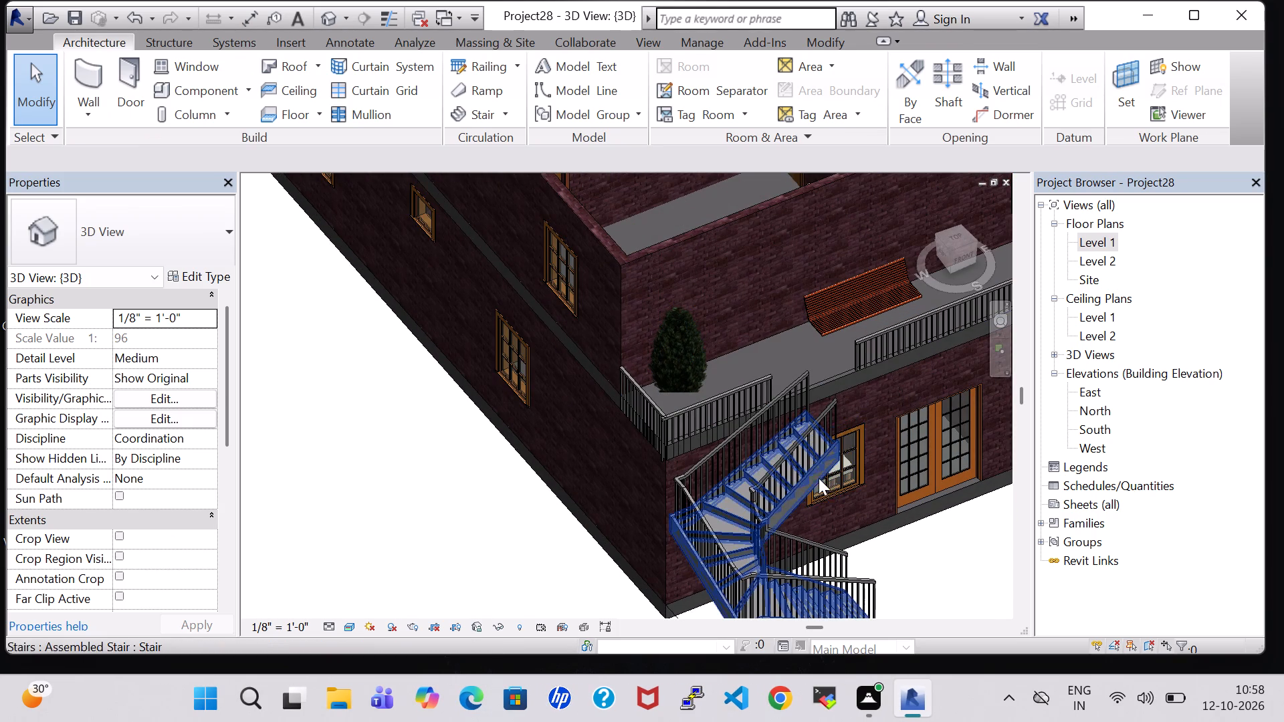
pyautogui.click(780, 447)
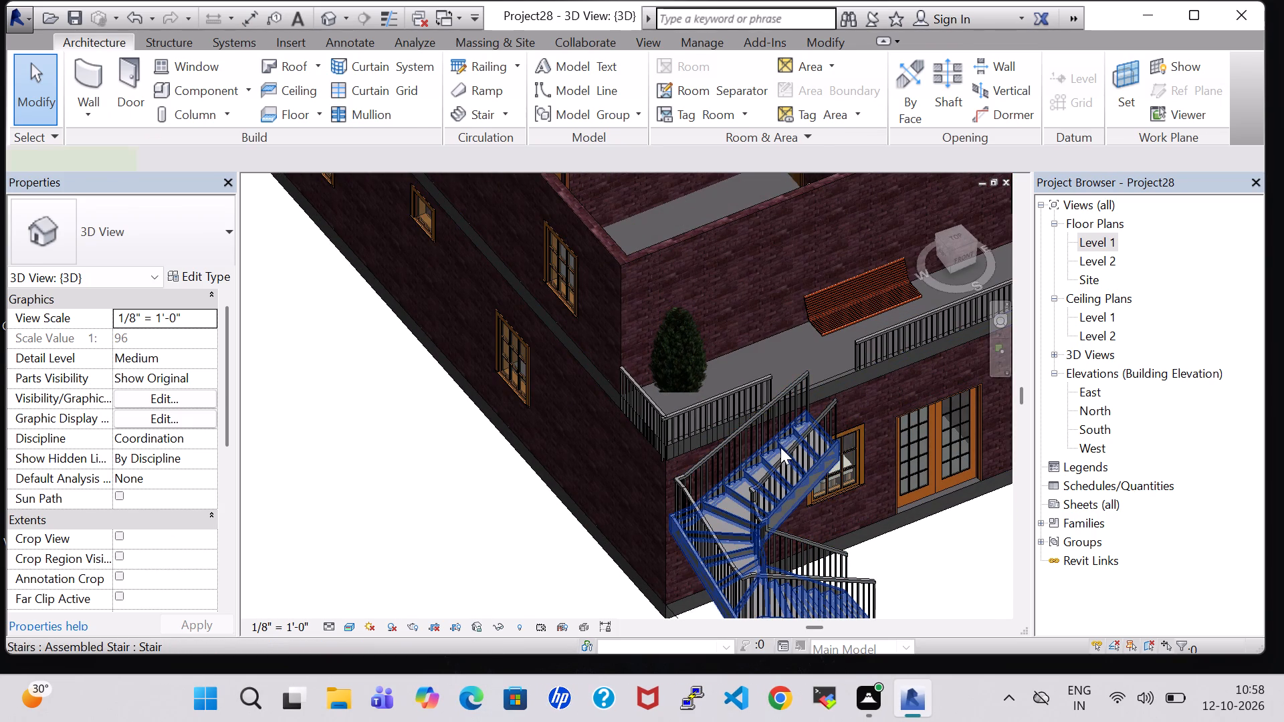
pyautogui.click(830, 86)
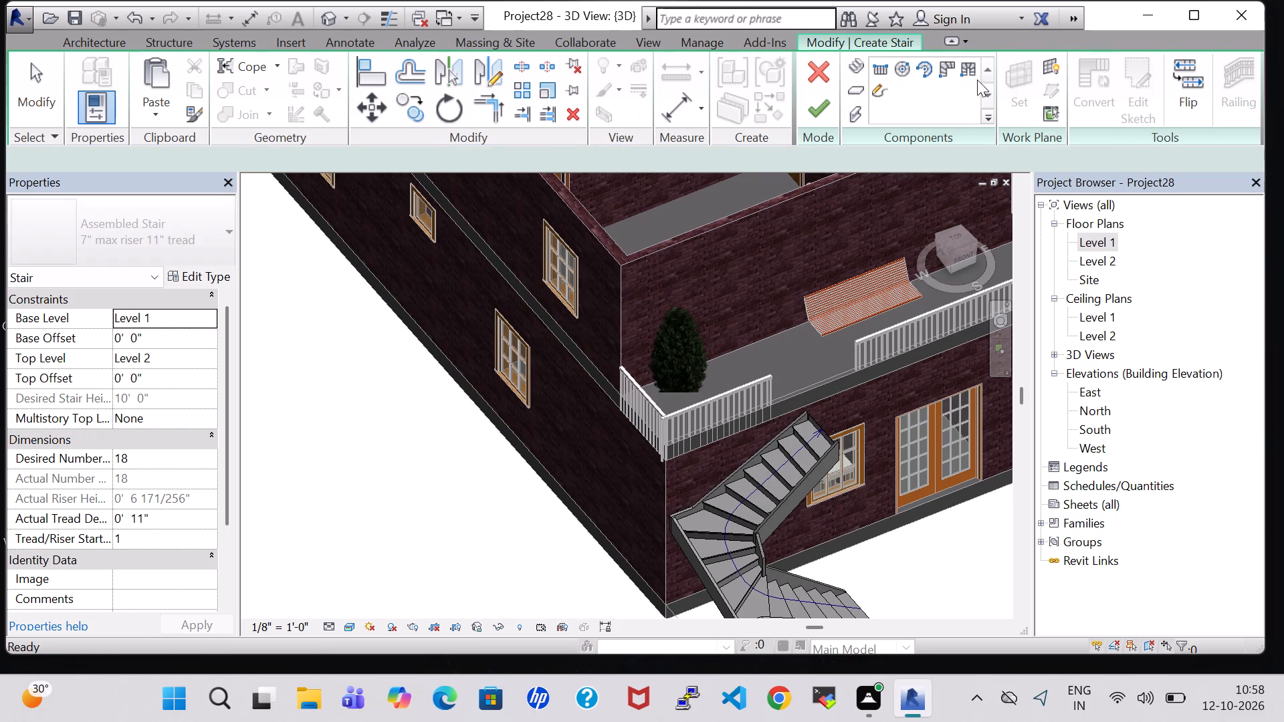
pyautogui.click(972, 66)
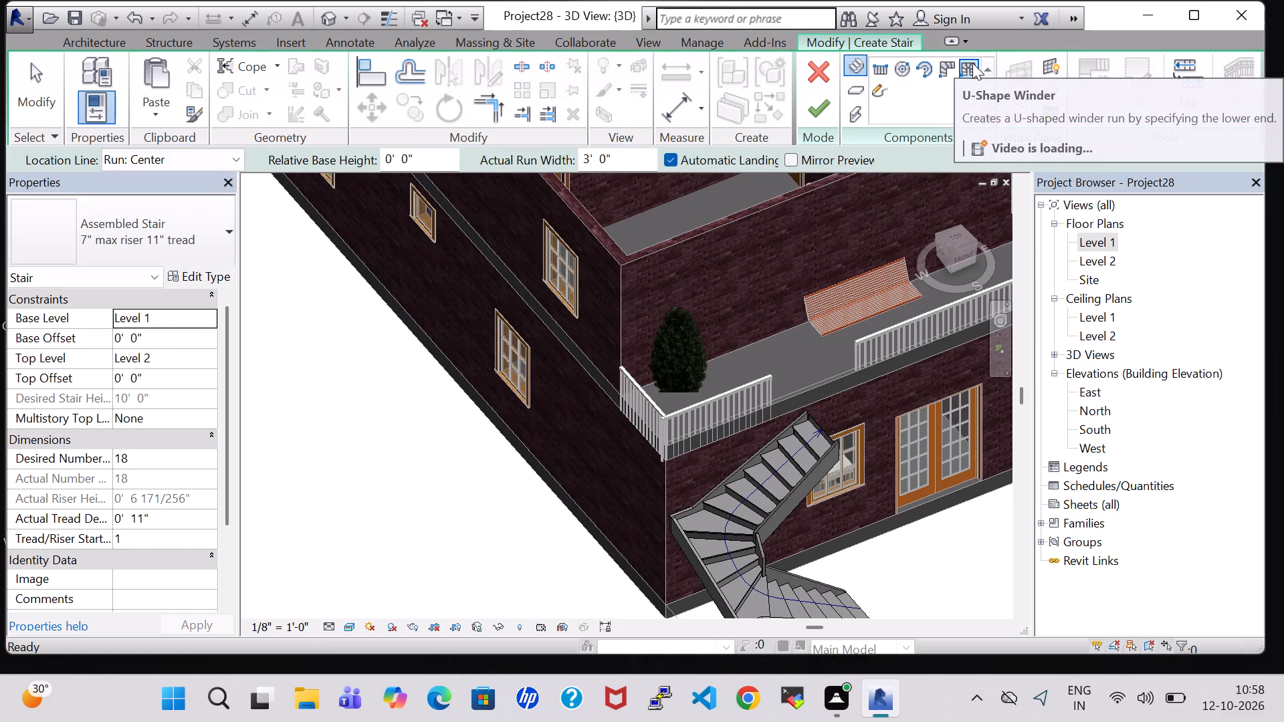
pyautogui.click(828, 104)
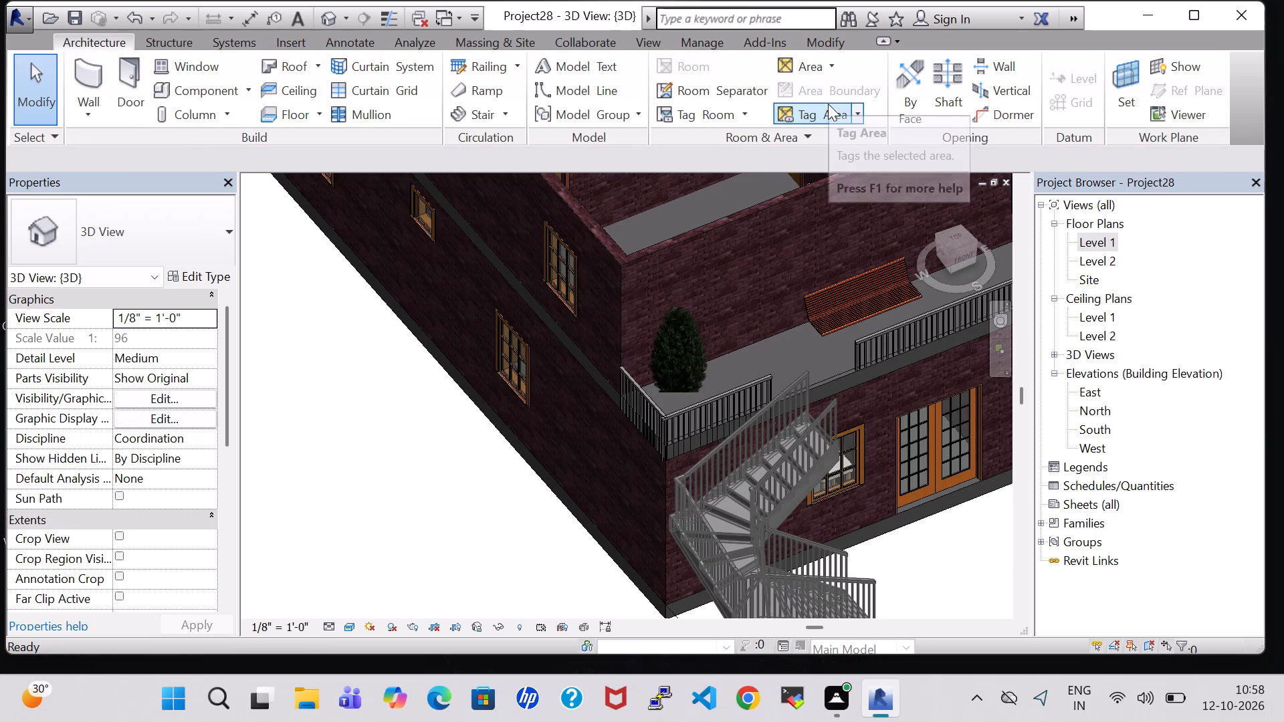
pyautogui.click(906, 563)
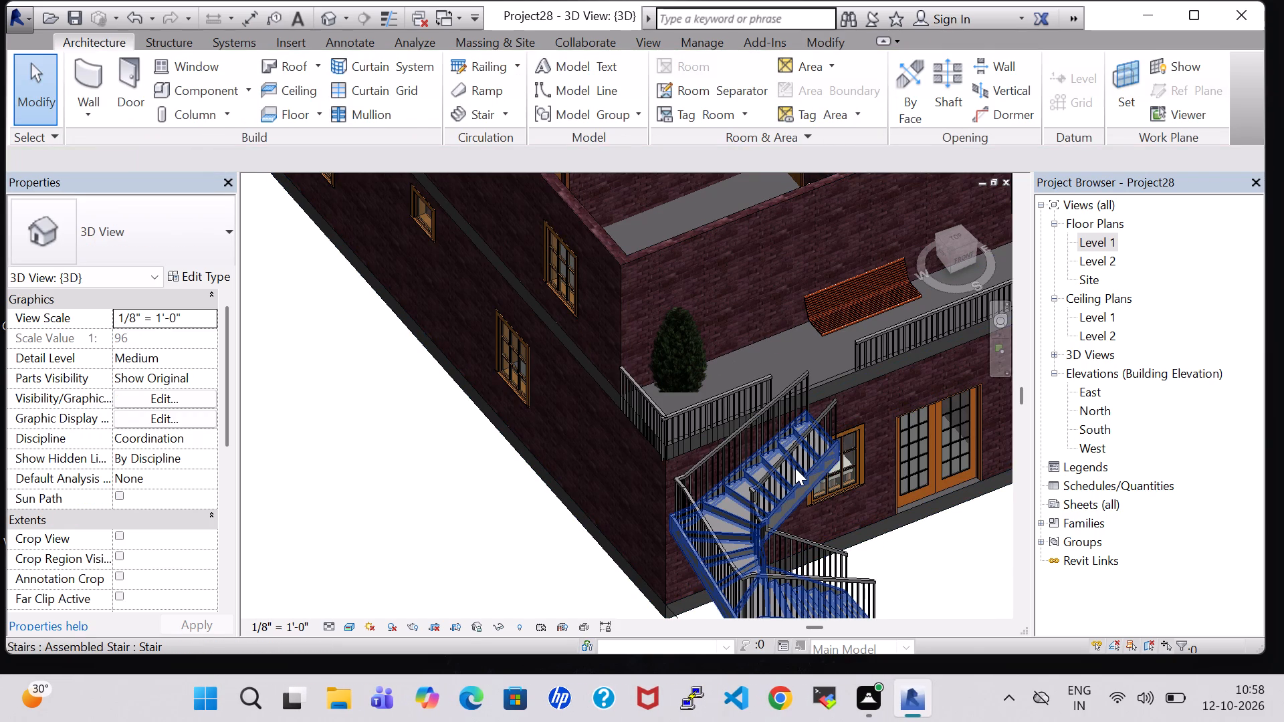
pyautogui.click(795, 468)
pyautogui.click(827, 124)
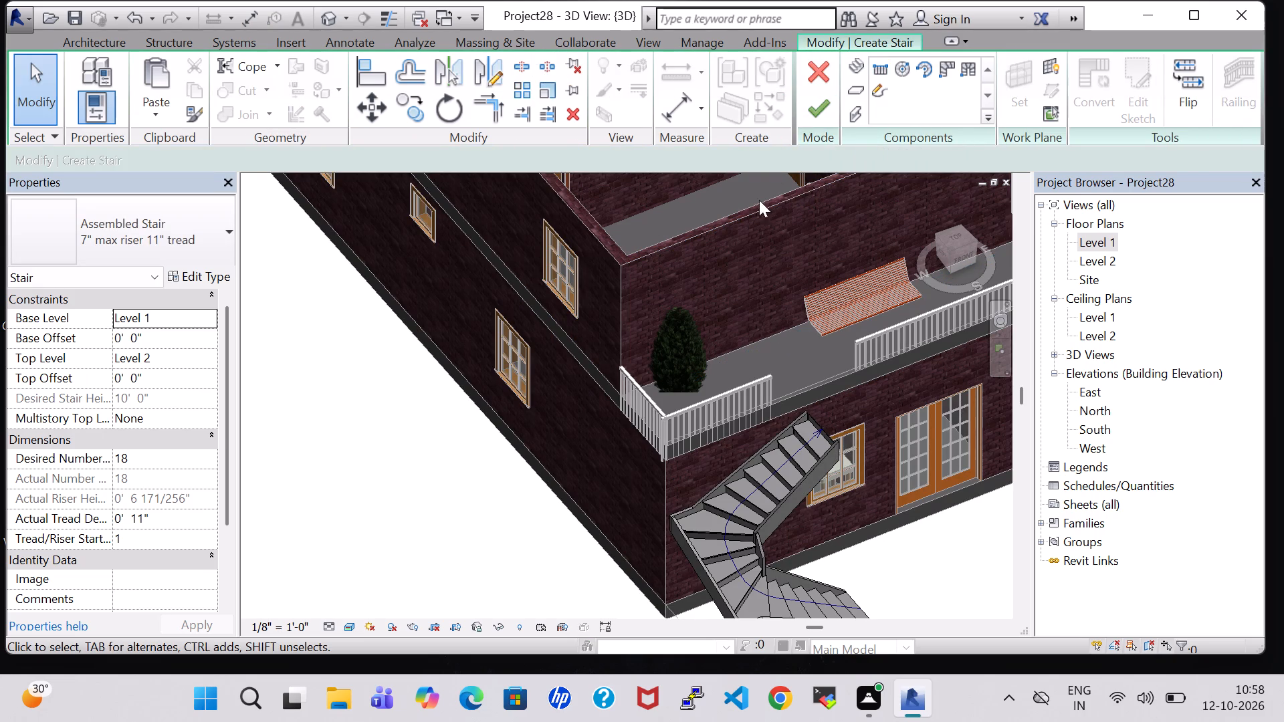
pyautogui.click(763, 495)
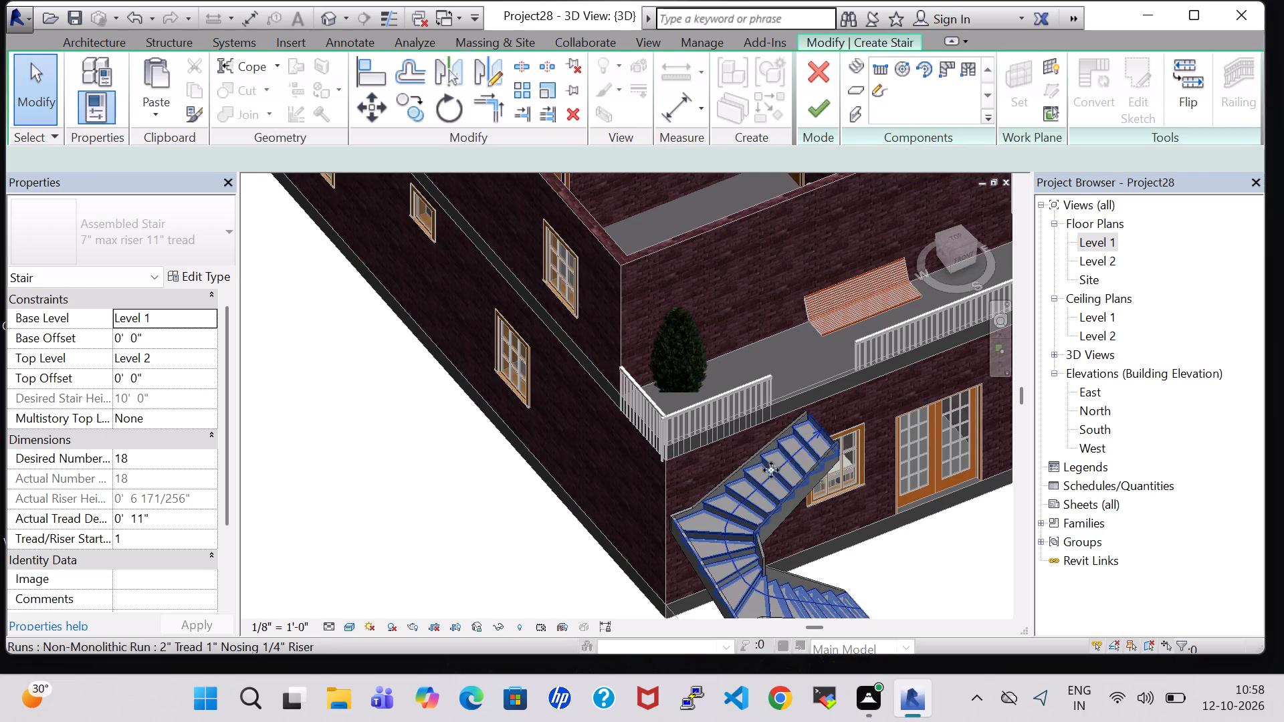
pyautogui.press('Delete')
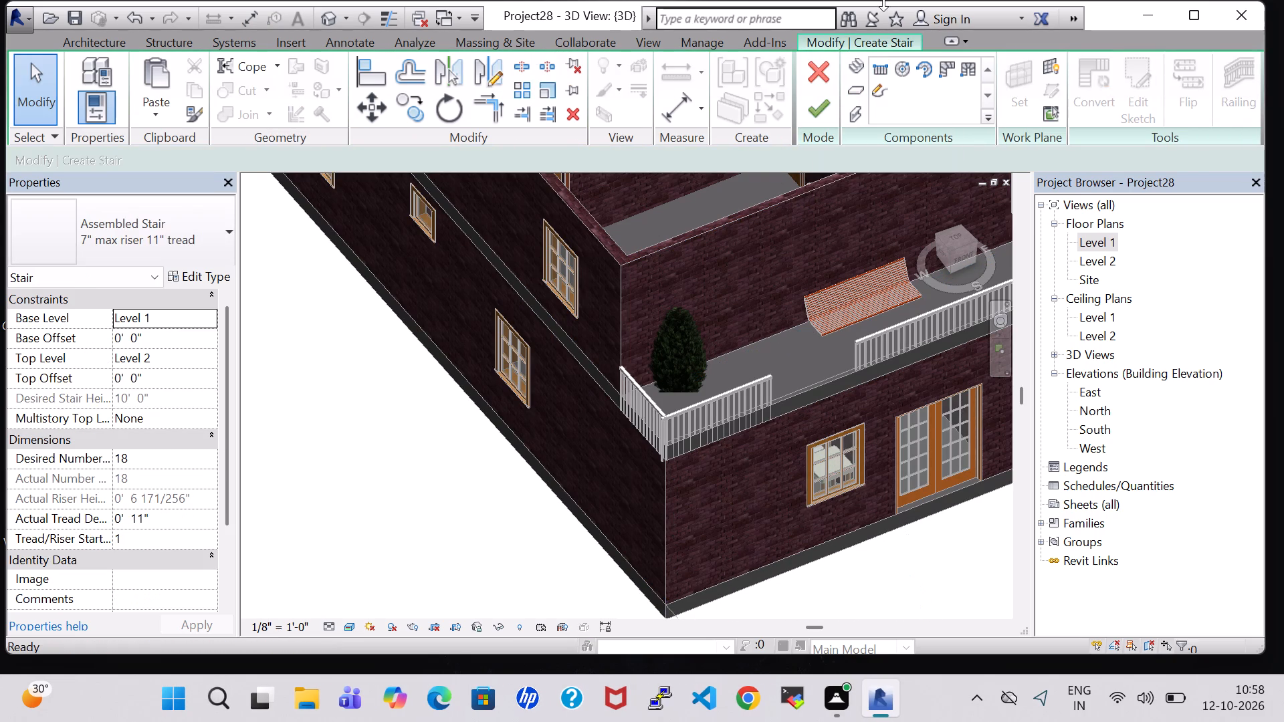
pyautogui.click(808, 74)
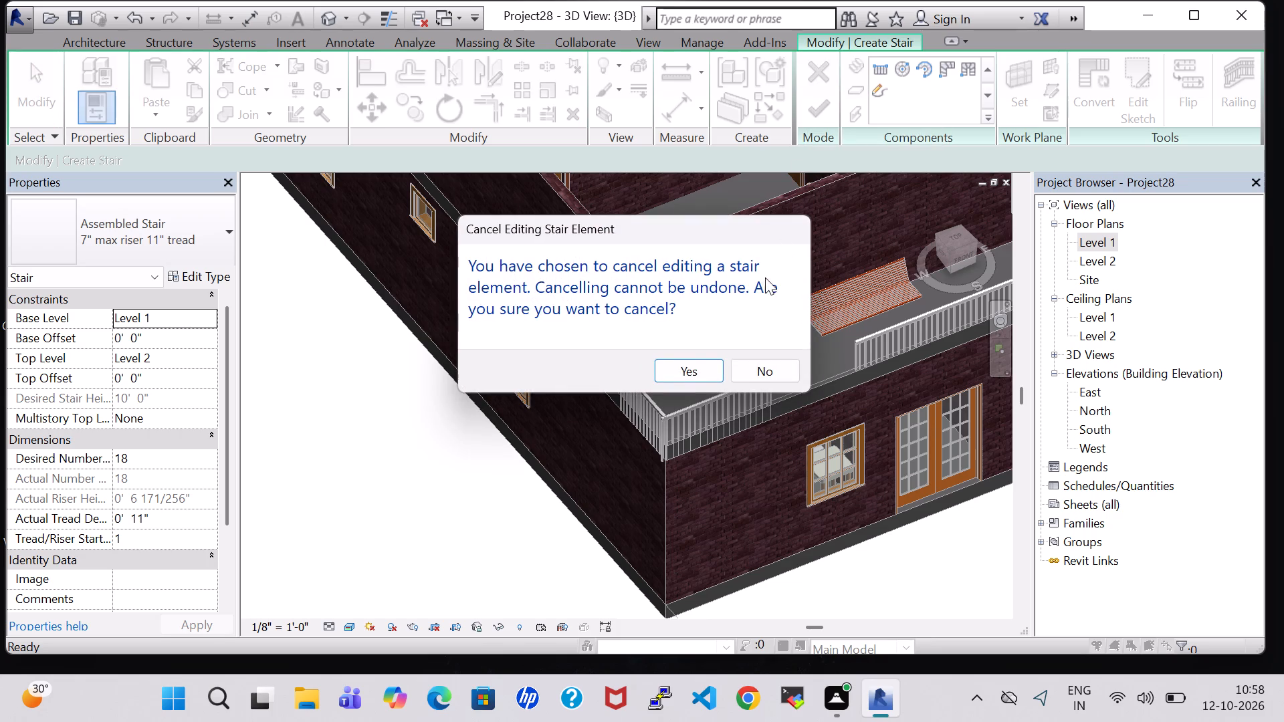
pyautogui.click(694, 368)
# Delete the entire outside staircase in front of the balcony.
pyautogui.scroll(-3, 694, 330)
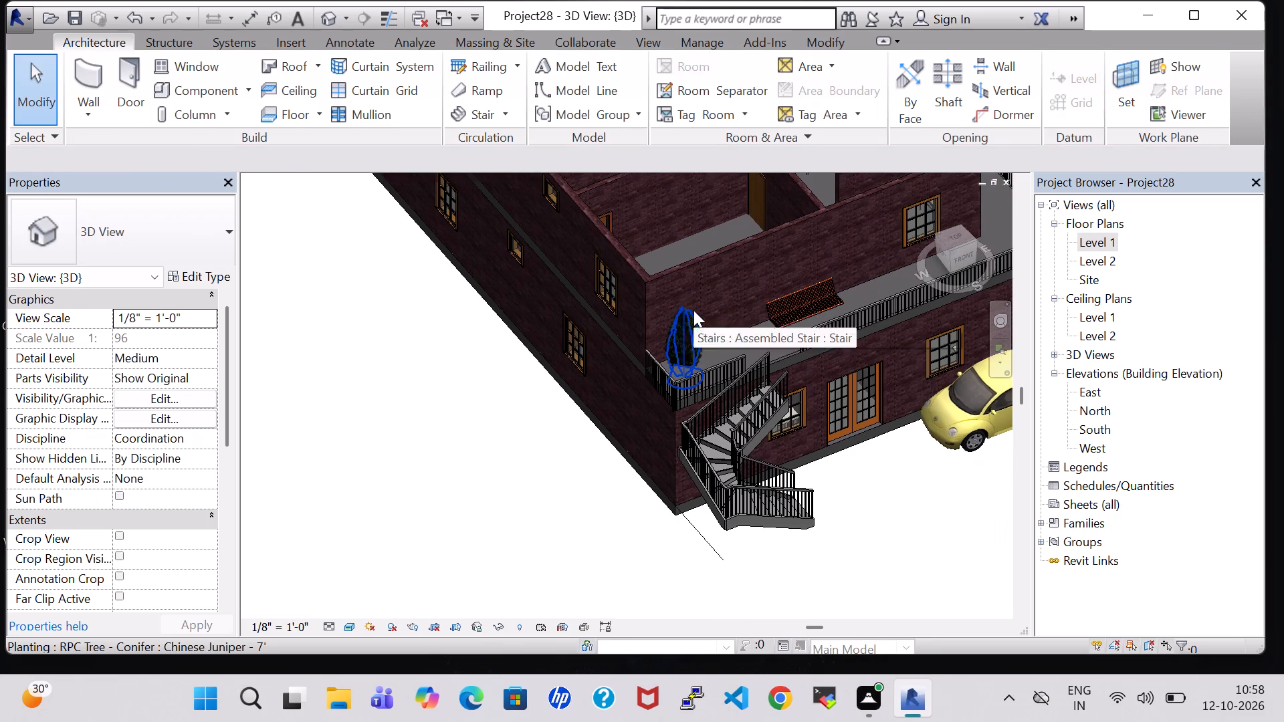
pyautogui.click(753, 431)
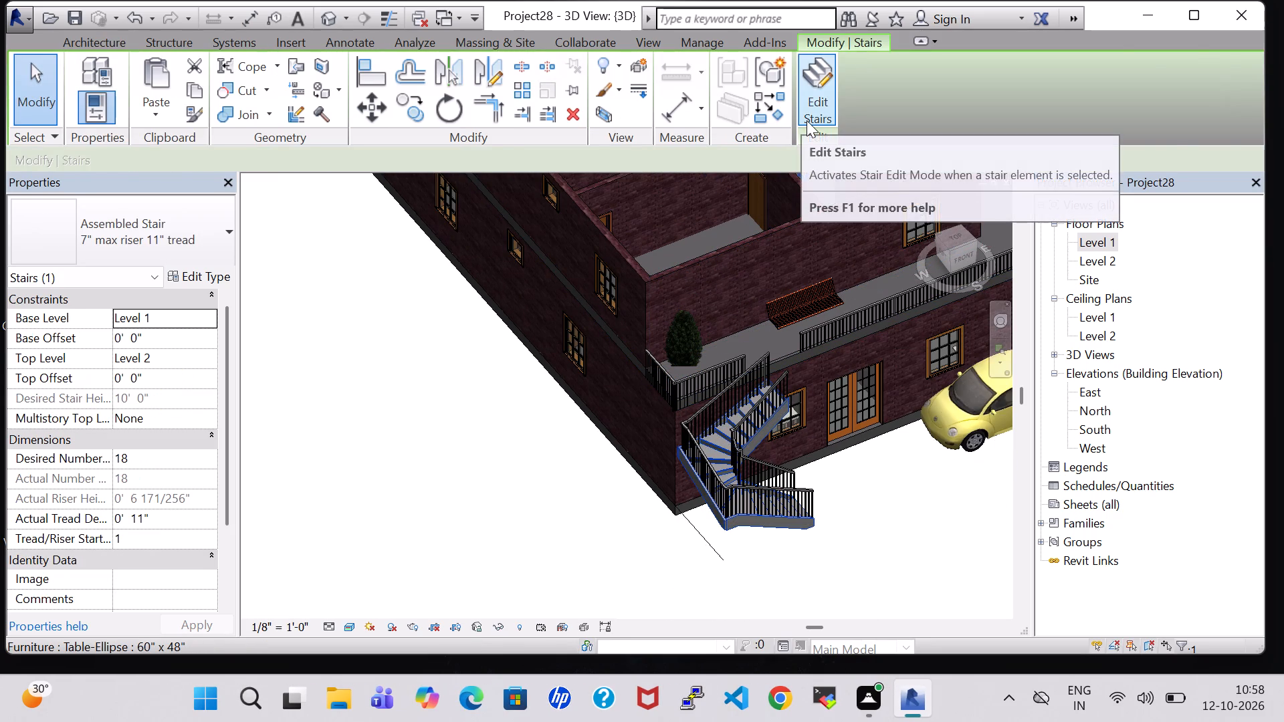
pyautogui.press('Delete')
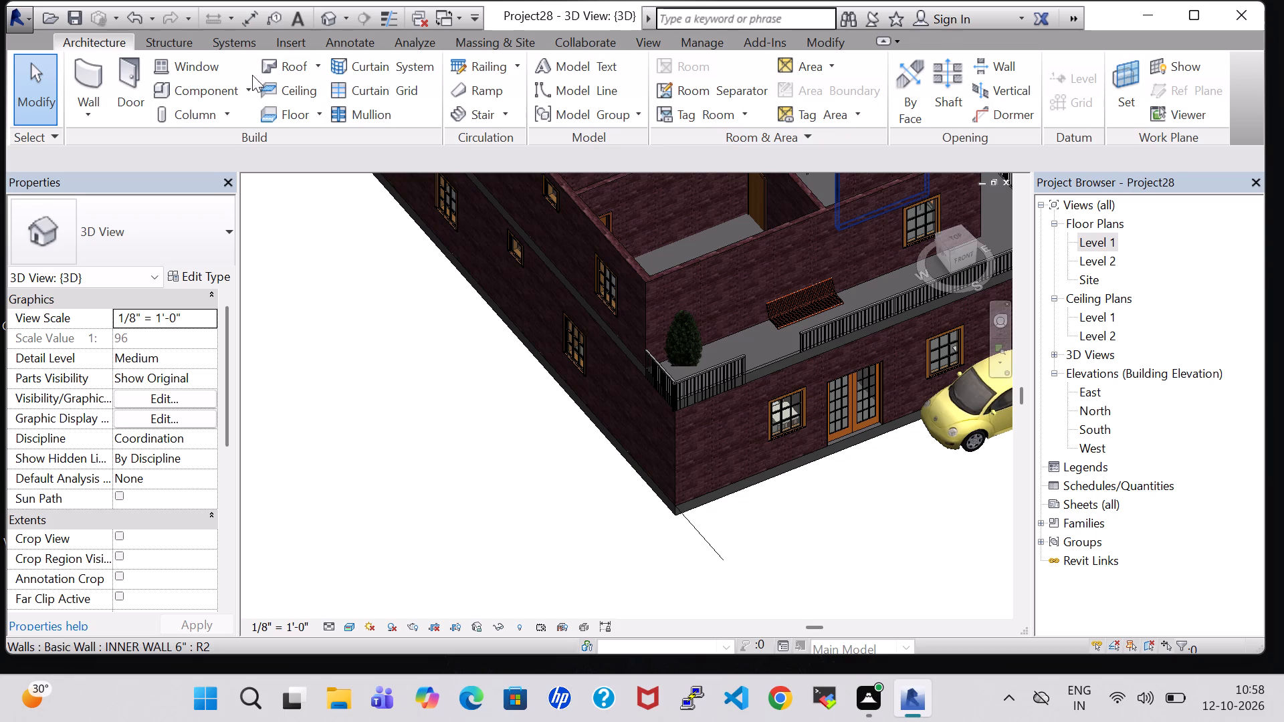
# On the Level 1 floor plan, place a rotated U-shape winder stair against the front wall outside the master bedroom and finish it.
pyautogui.doubleClick(1091, 256)
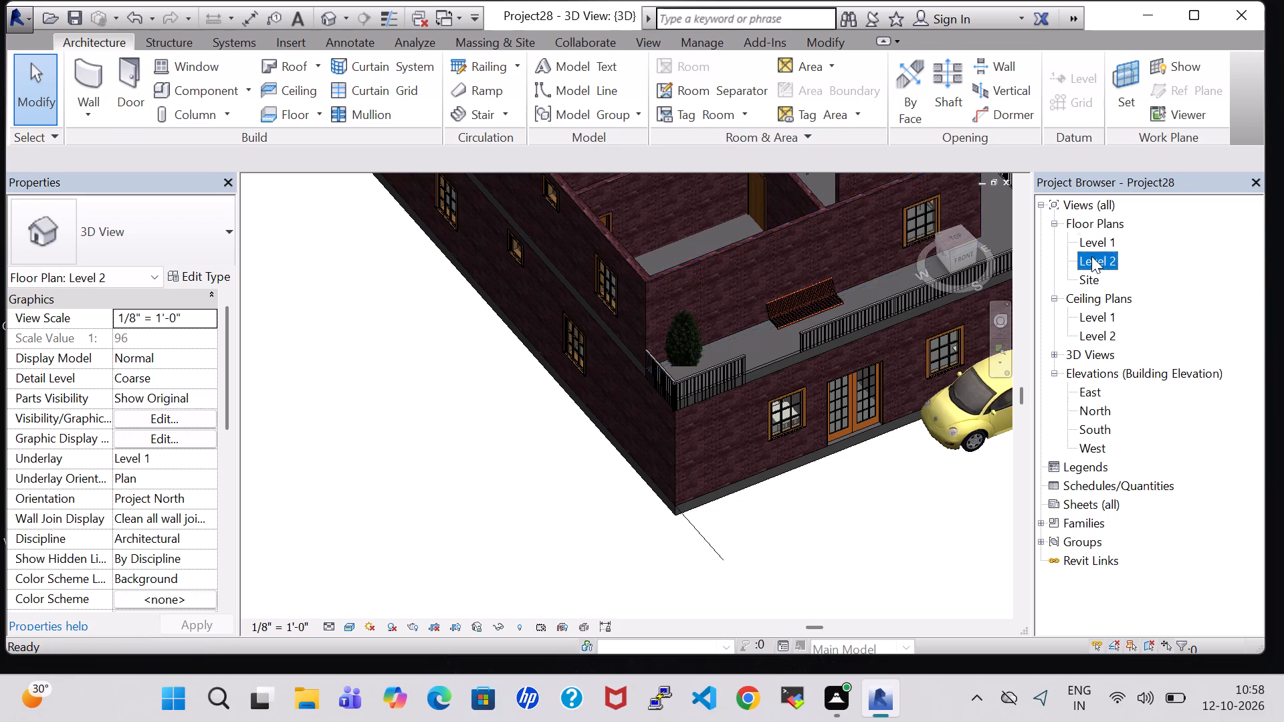
pyautogui.doubleClick(1099, 246)
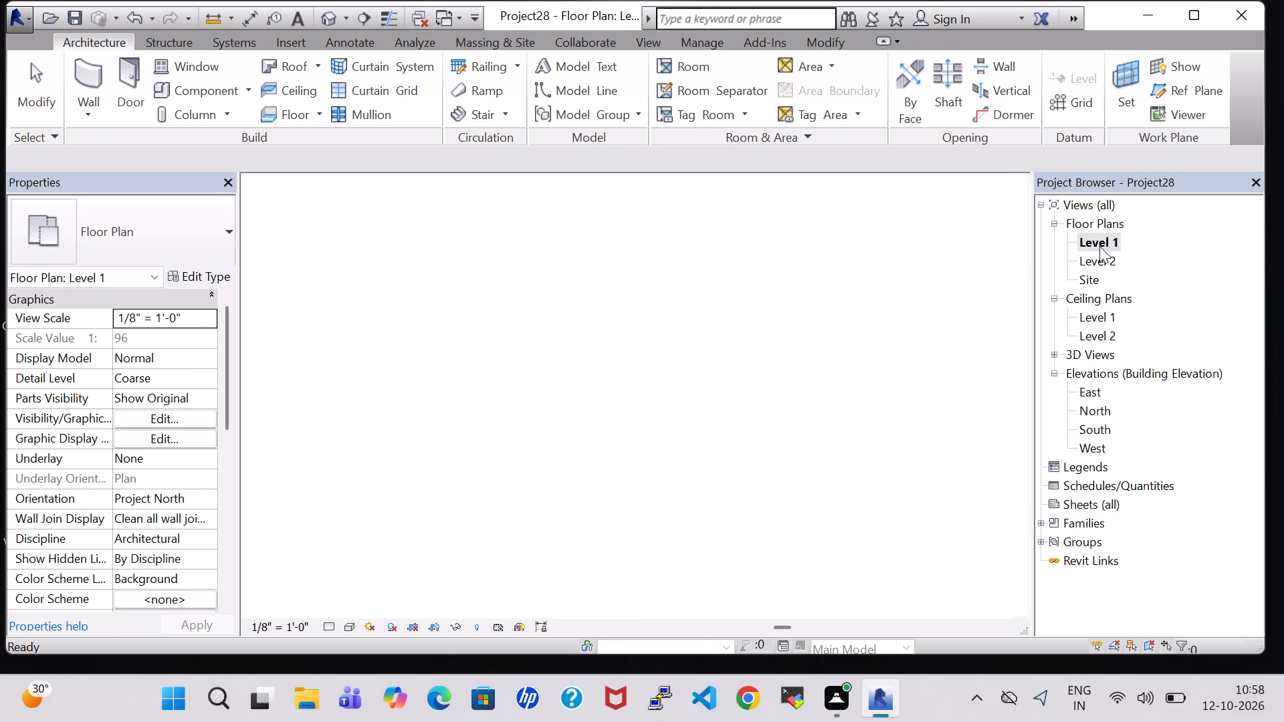
pyautogui.scroll(-1, 623, 427)
pyautogui.moveTo(836, 425); pyautogui.dragTo(836, 375, button='middle')
pyautogui.scroll(1, 836, 425)
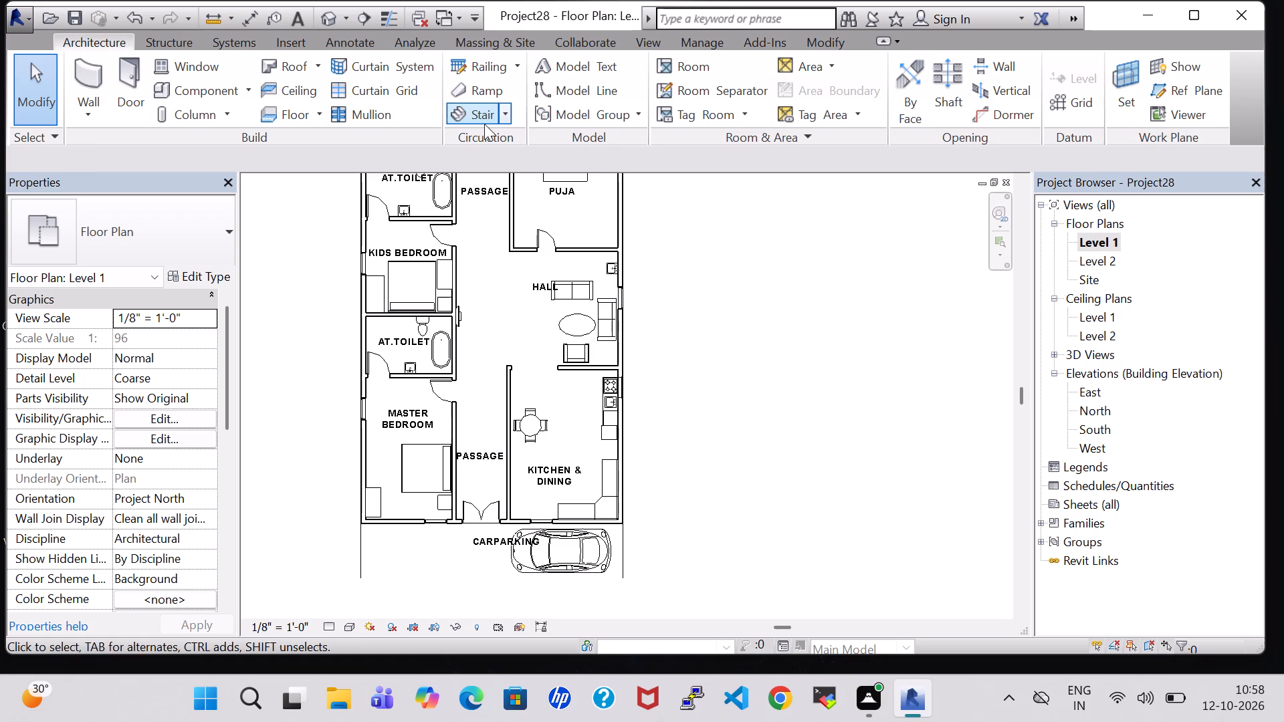
pyautogui.click(477, 118)
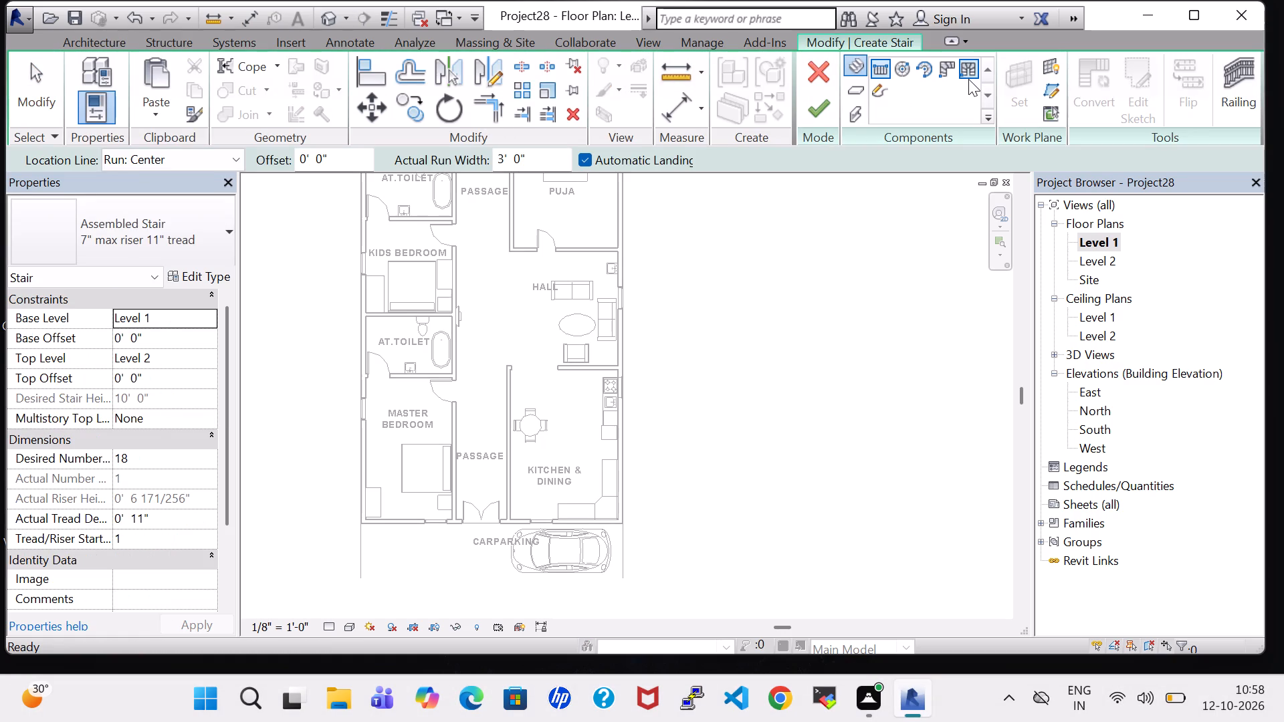
pyautogui.click(968, 70)
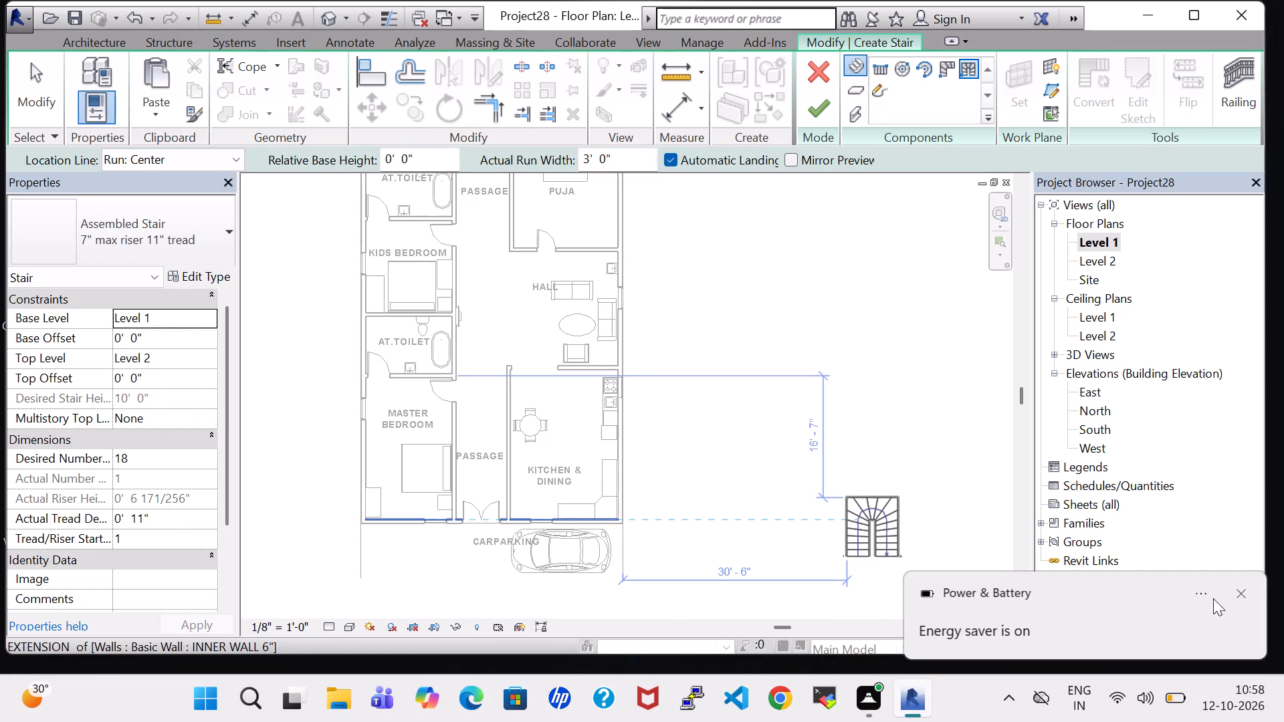
pyautogui.click(1246, 595)
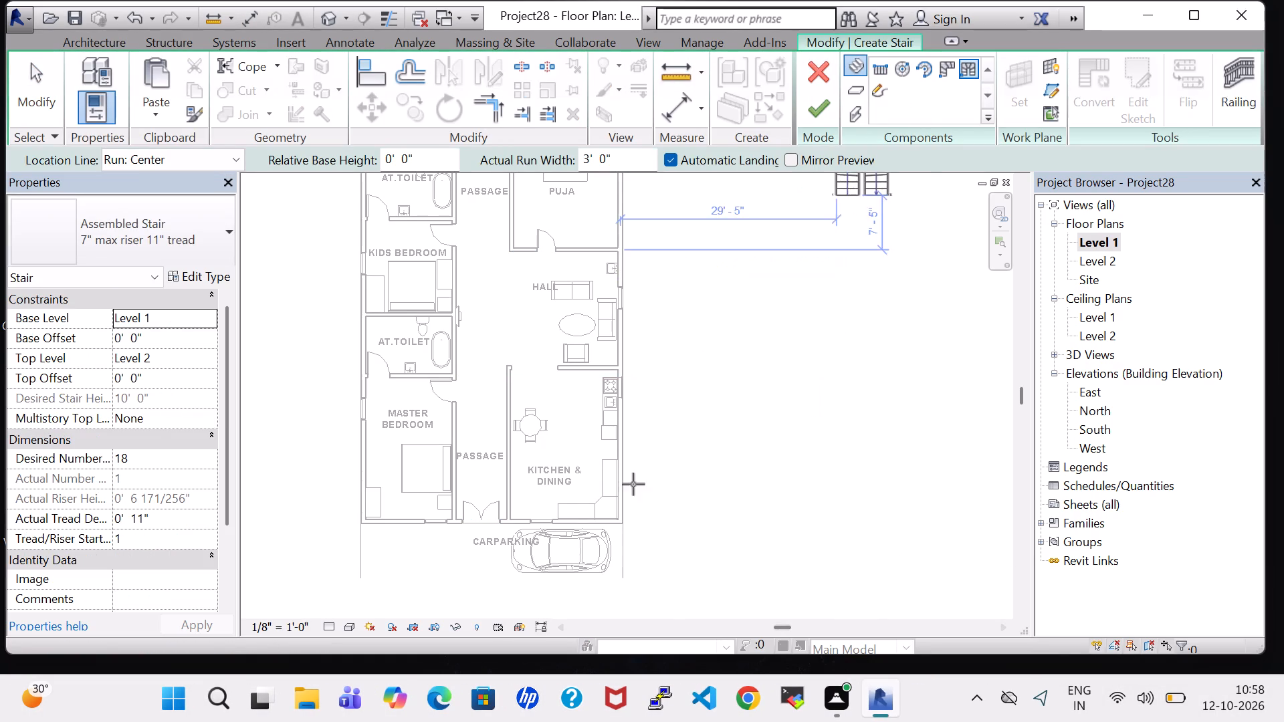
pyautogui.press('space')
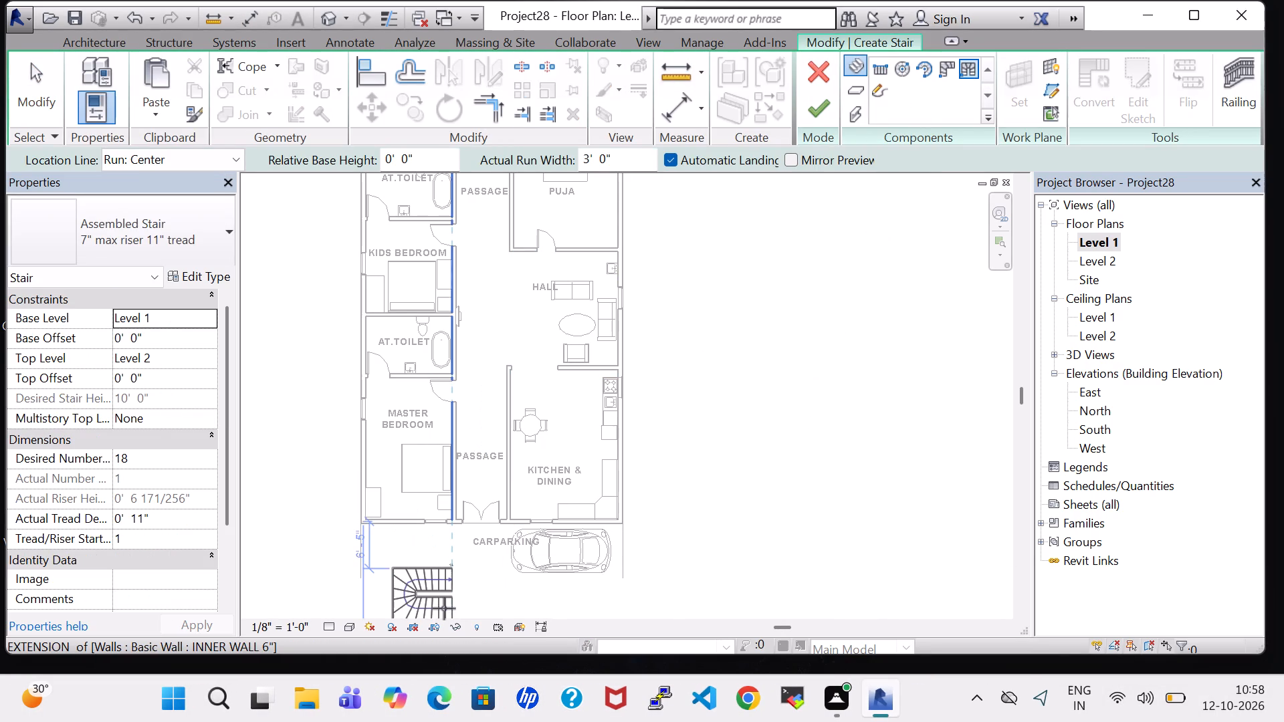
pyautogui.scroll(5, 444, 608)
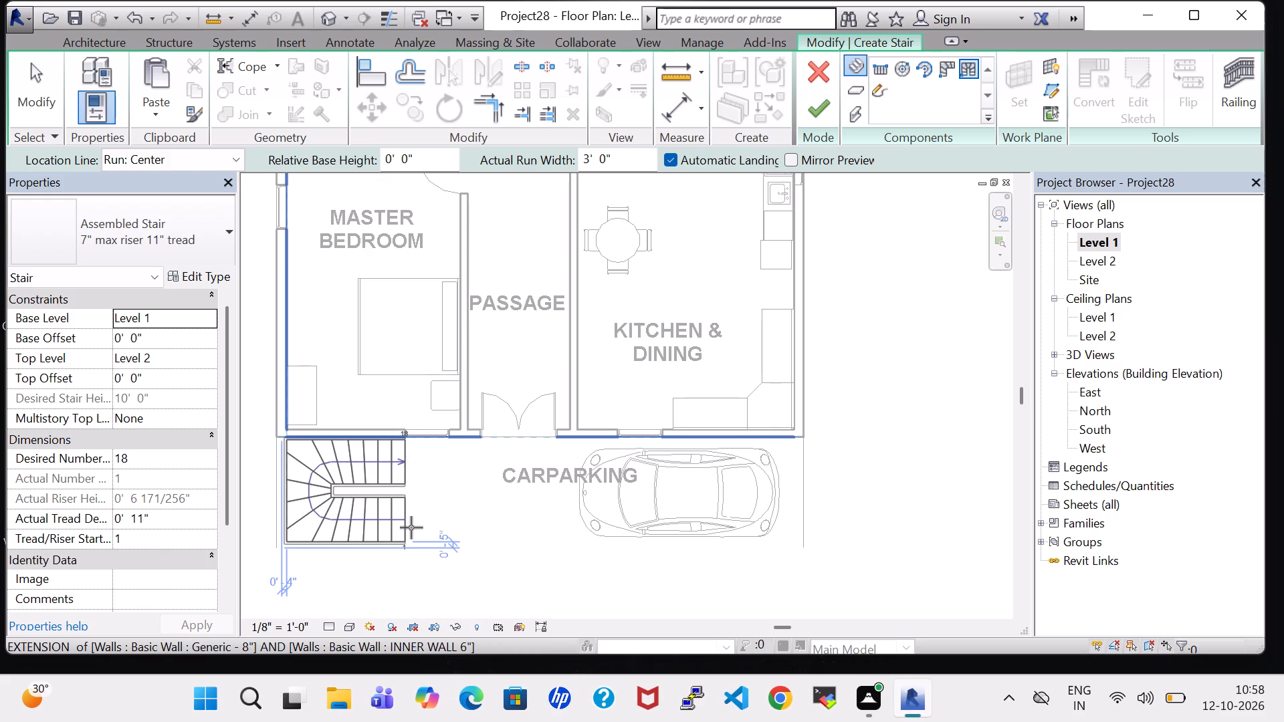
pyautogui.click(411, 527)
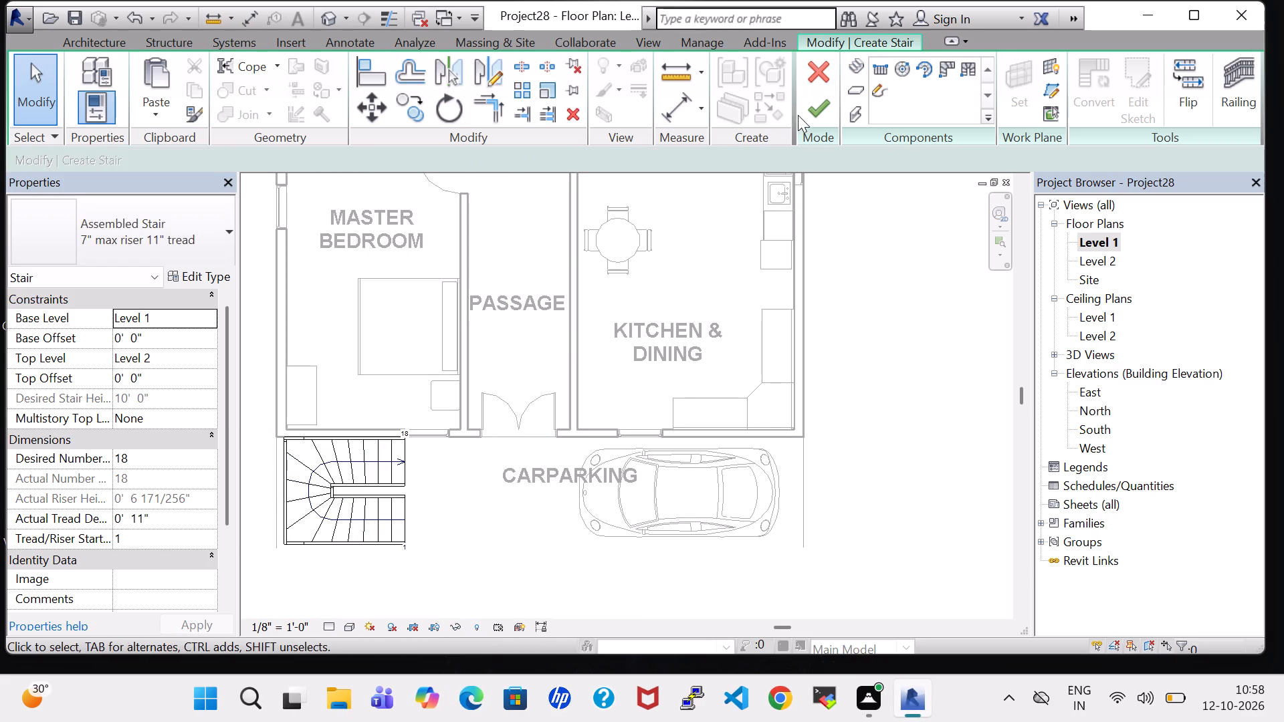
pyautogui.click(812, 112)
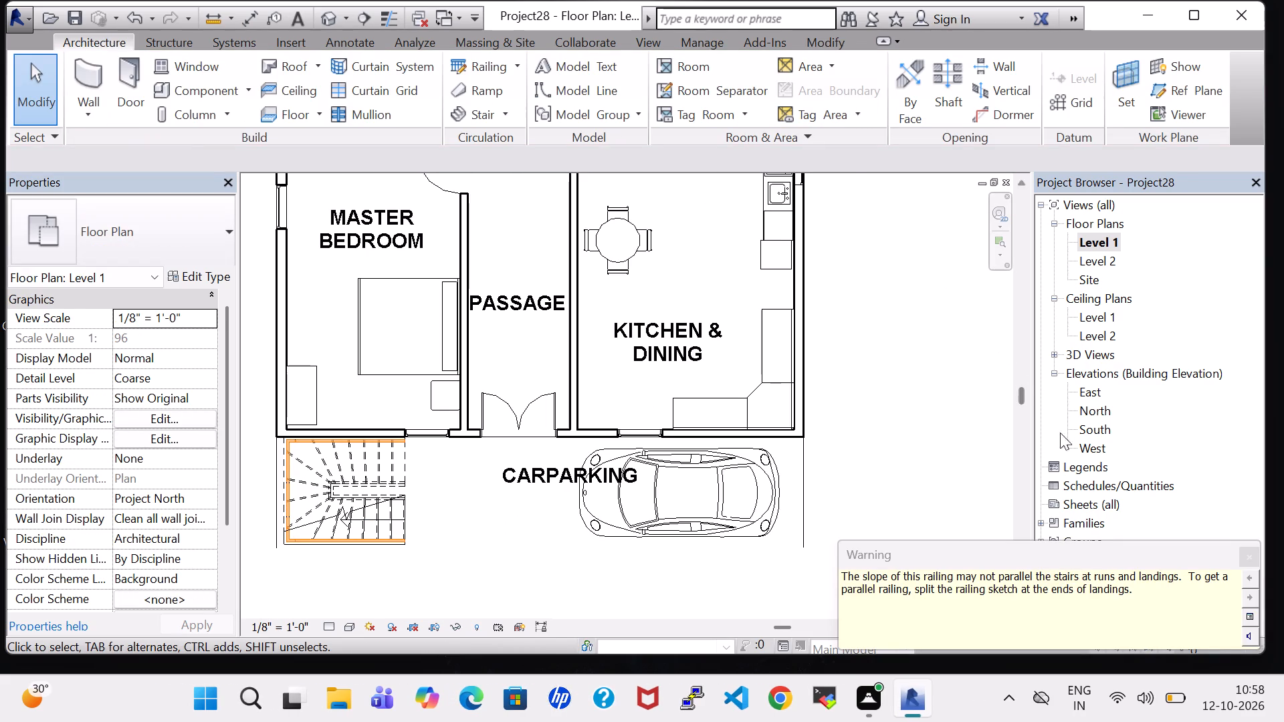
pyautogui.click(1249, 558)
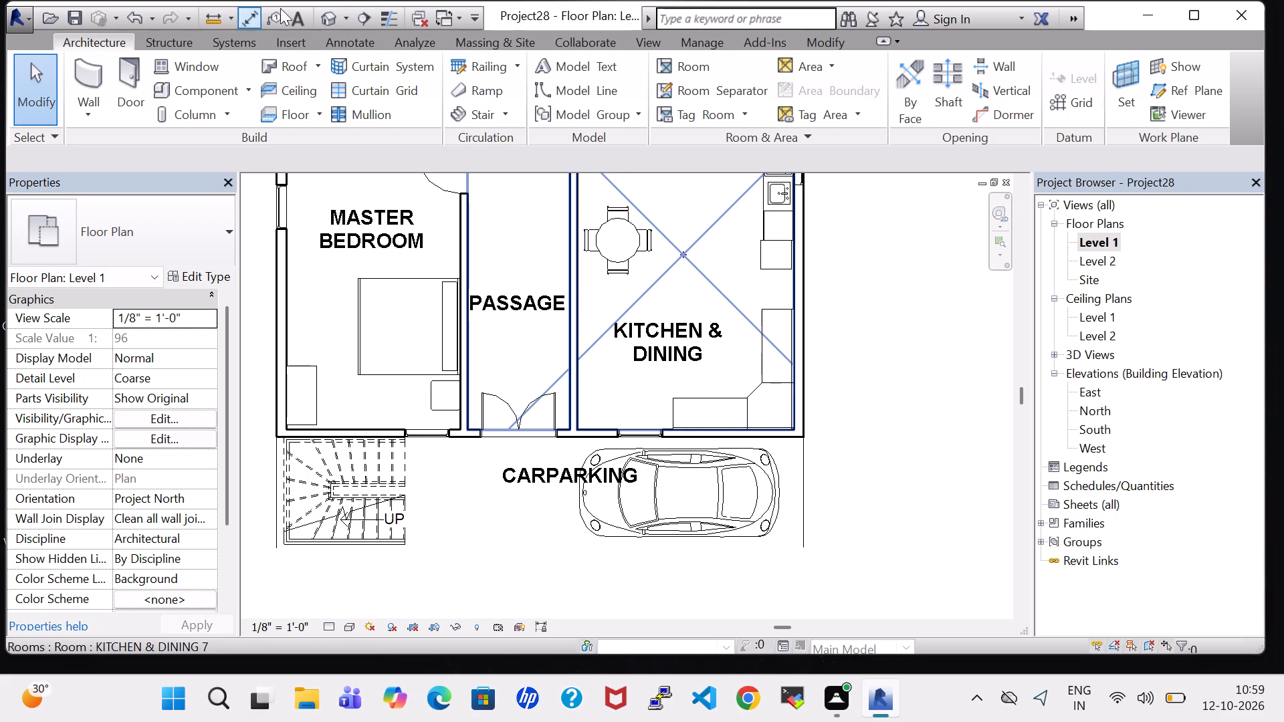
# Examine the new U-shape winder staircase in the 3D view, especially how its top meets the front balcony and railing opening.
pyautogui.click(332, 8)
pyautogui.scroll(1, 573, 289)
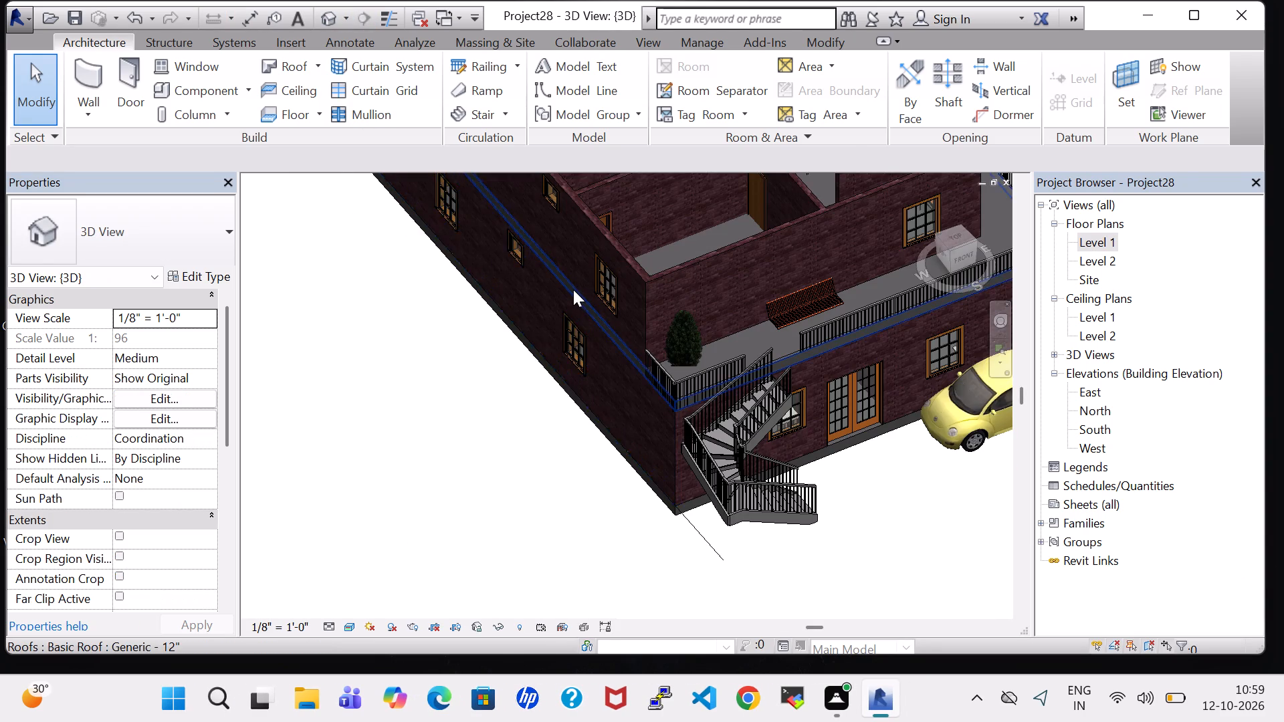
pyautogui.scroll(4, 573, 289)
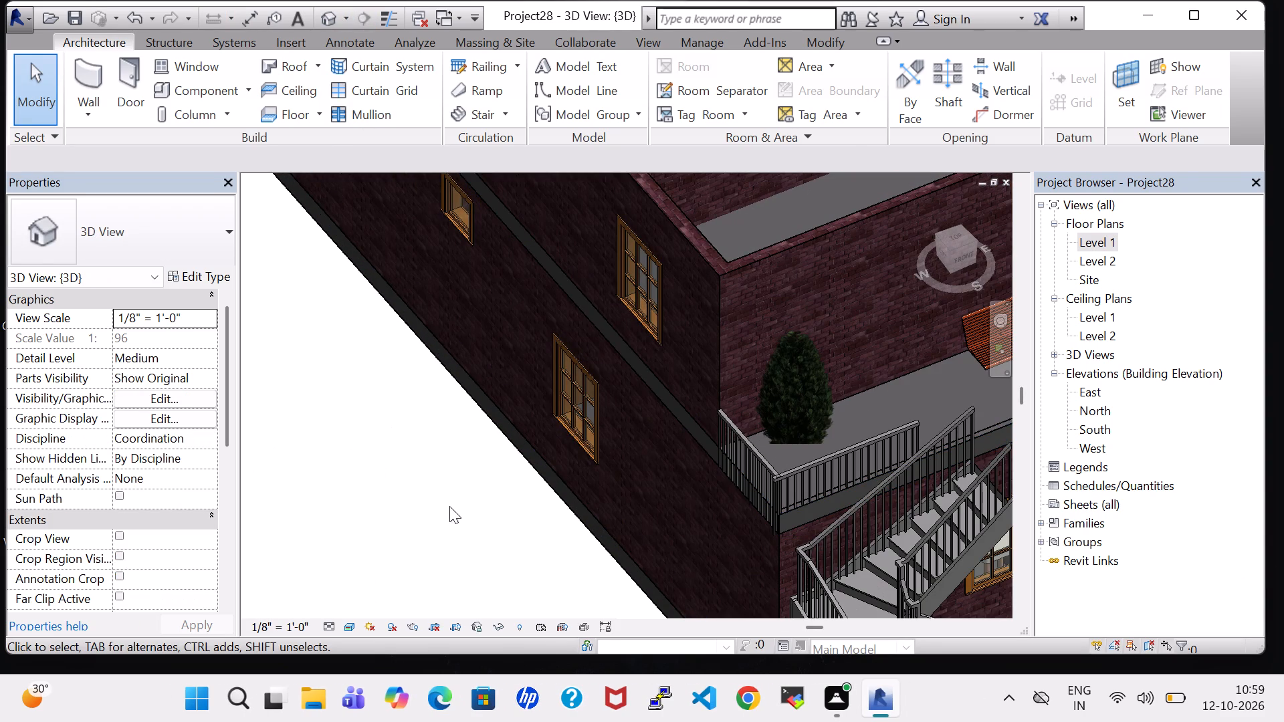
pyautogui.keyDown('shift'); pyautogui.scroll(2, 454, 506); pyautogui.keyUp('shift')
pyautogui.keyDown('shift'); pyautogui.moveTo(454, 506); pyautogui.dragTo(379, 415, button='middle'); pyautogui.keyUp('shift')
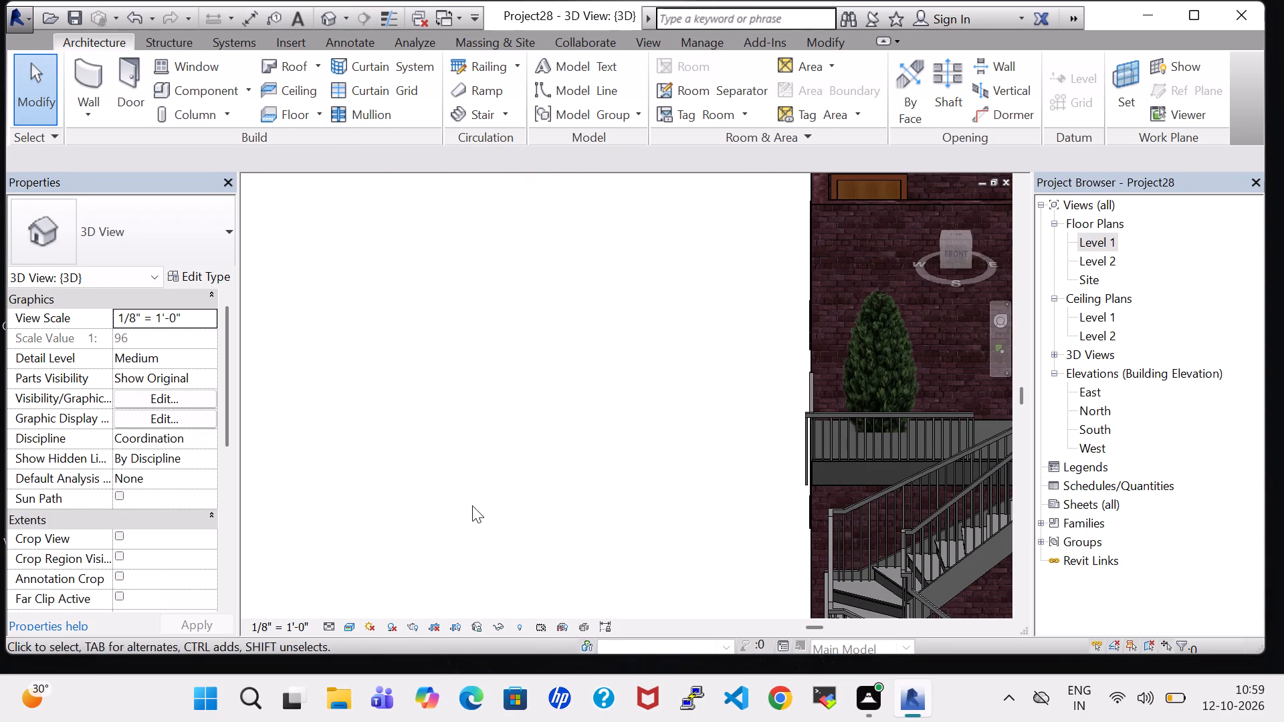
pyautogui.moveTo(511, 507); pyautogui.dragTo(255, 323, button='middle')
pyautogui.scroll(1, 255, 323)
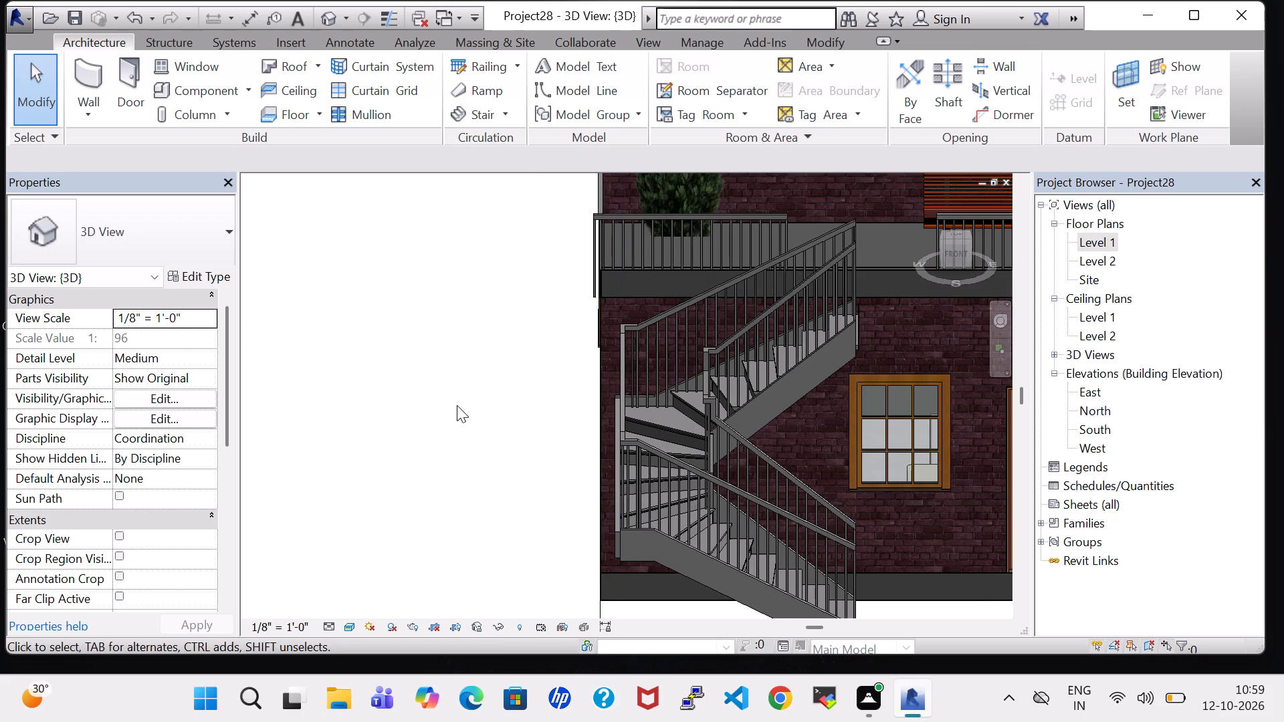
pyautogui.moveTo(457, 405); pyautogui.dragTo(378, 300, button='middle')
pyautogui.scroll(1, 641, 445)
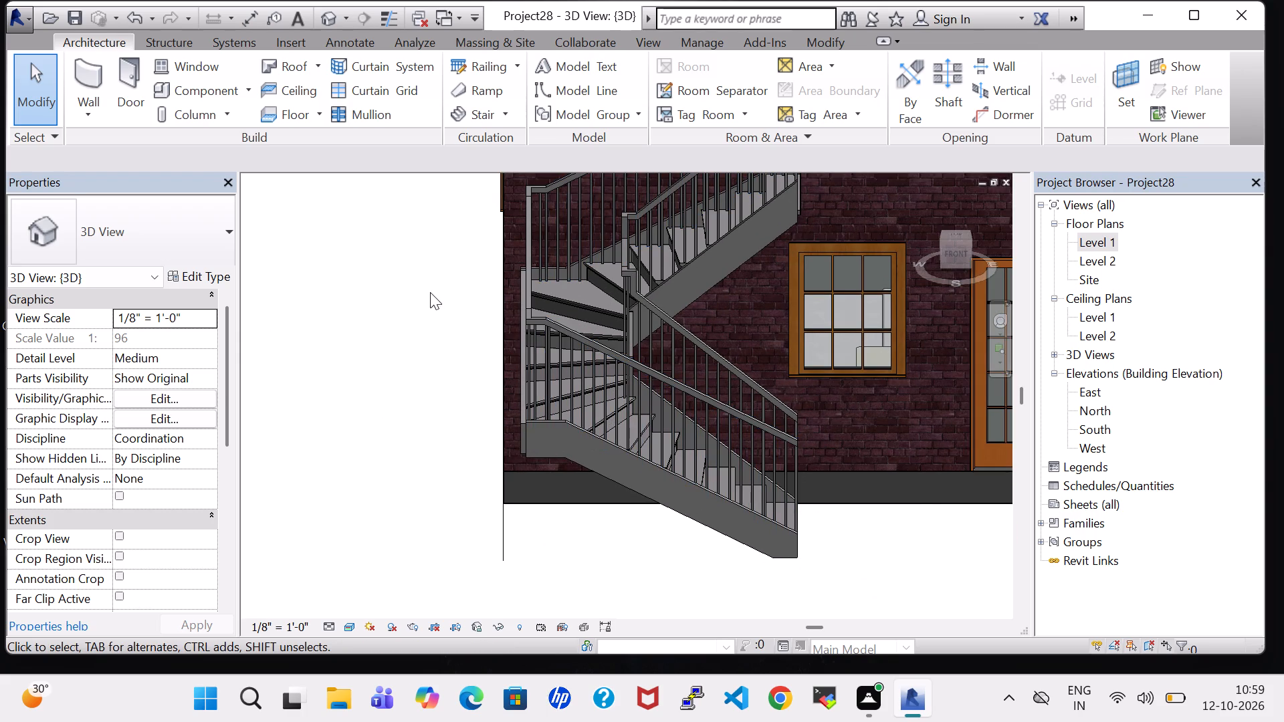
pyautogui.moveTo(397, 274); pyautogui.dragTo(456, 356, button='middle')
pyautogui.keyDown('shift'); pyautogui.scroll(1, 397, 274); pyautogui.keyUp('shift')
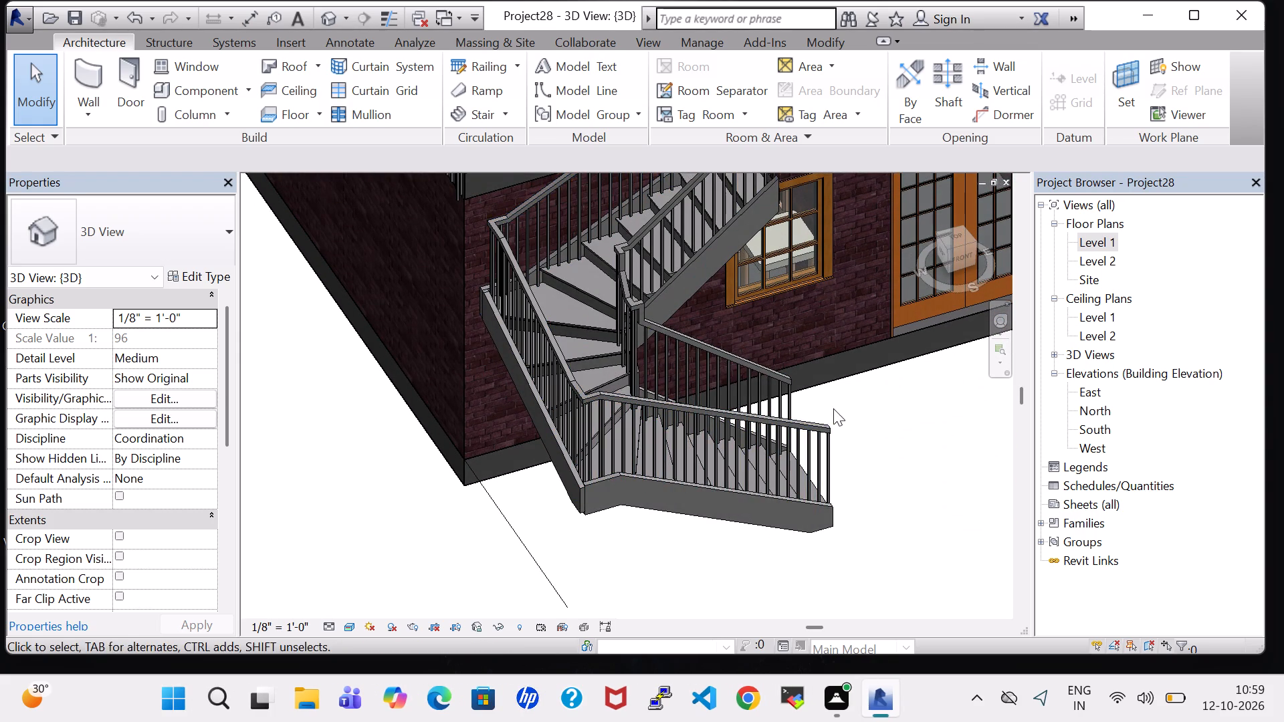
pyautogui.moveTo(833, 408); pyautogui.dragTo(708, 598, button='middle')
pyautogui.scroll(1, 754, 531)
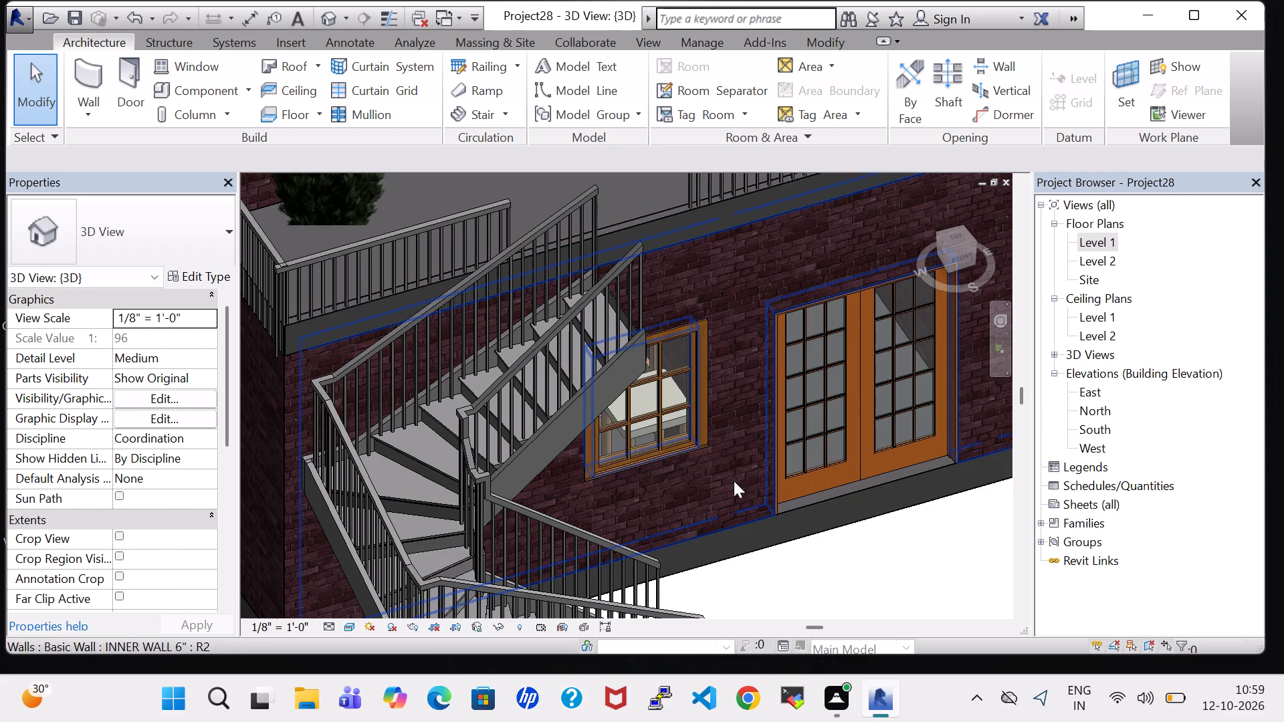
pyautogui.keyDown('shift'); pyautogui.moveTo(761, 578); pyautogui.dragTo(700, 433, button='middle'); pyautogui.keyUp('shift')
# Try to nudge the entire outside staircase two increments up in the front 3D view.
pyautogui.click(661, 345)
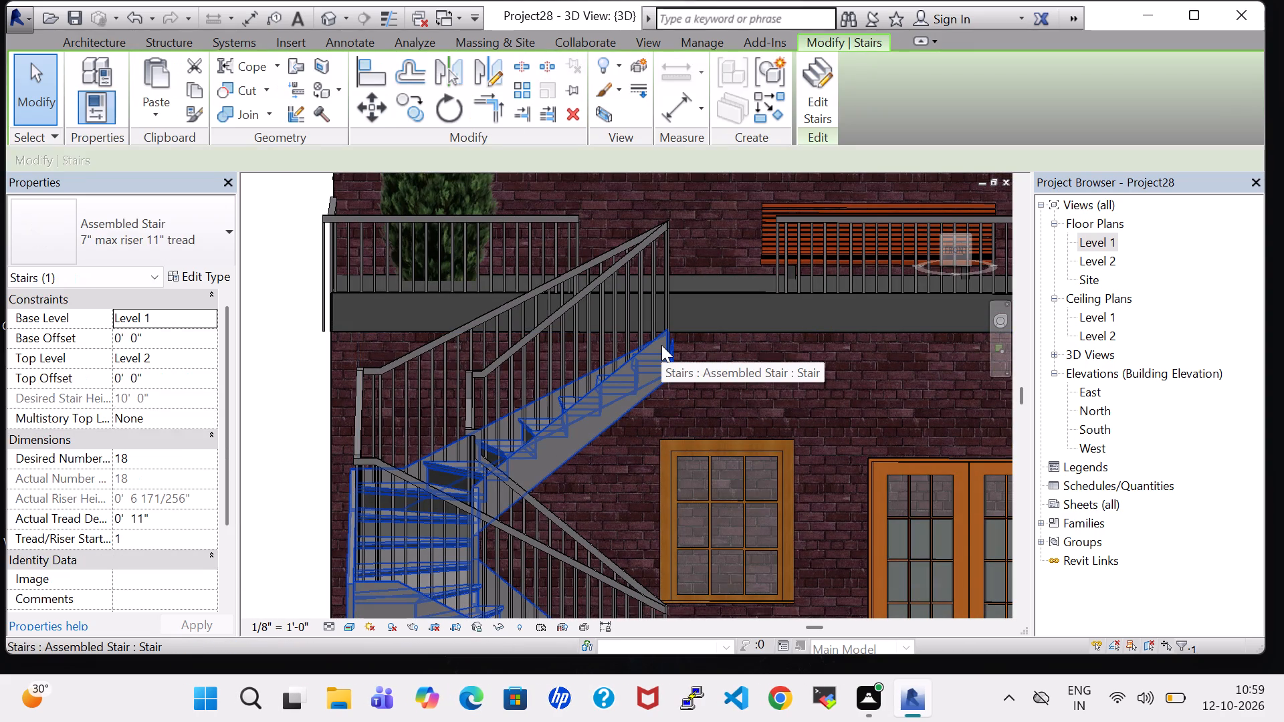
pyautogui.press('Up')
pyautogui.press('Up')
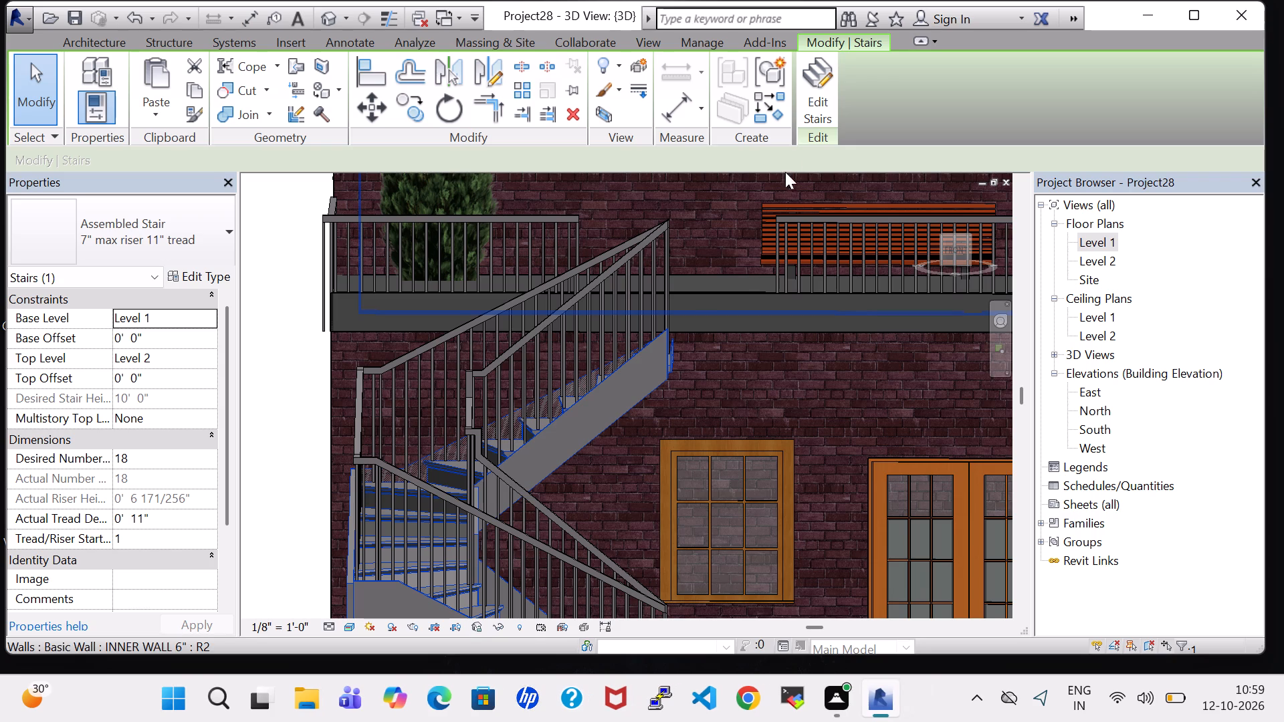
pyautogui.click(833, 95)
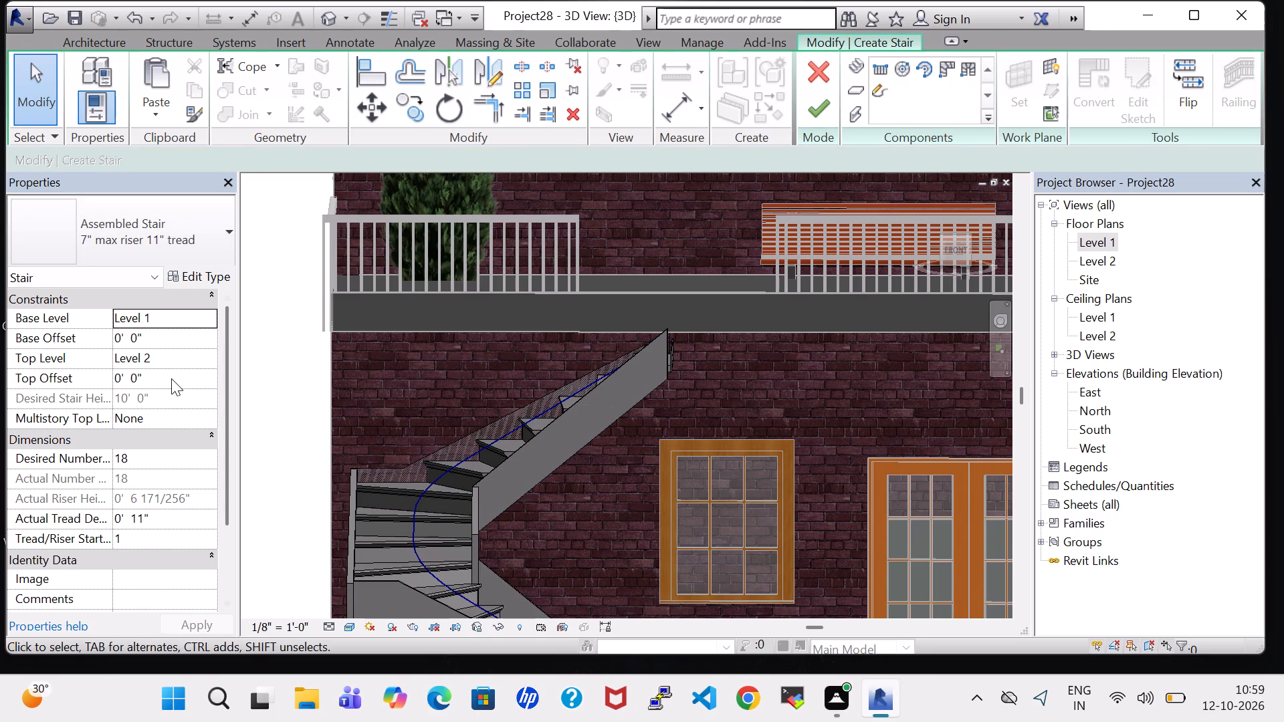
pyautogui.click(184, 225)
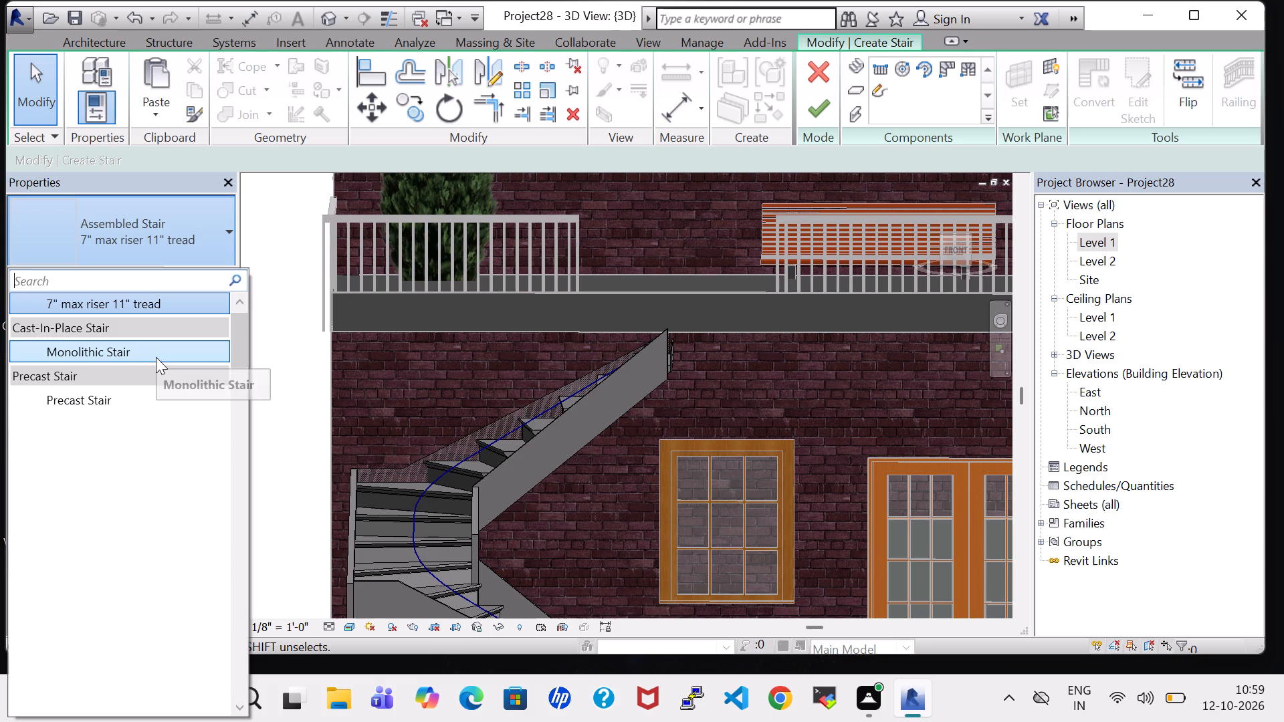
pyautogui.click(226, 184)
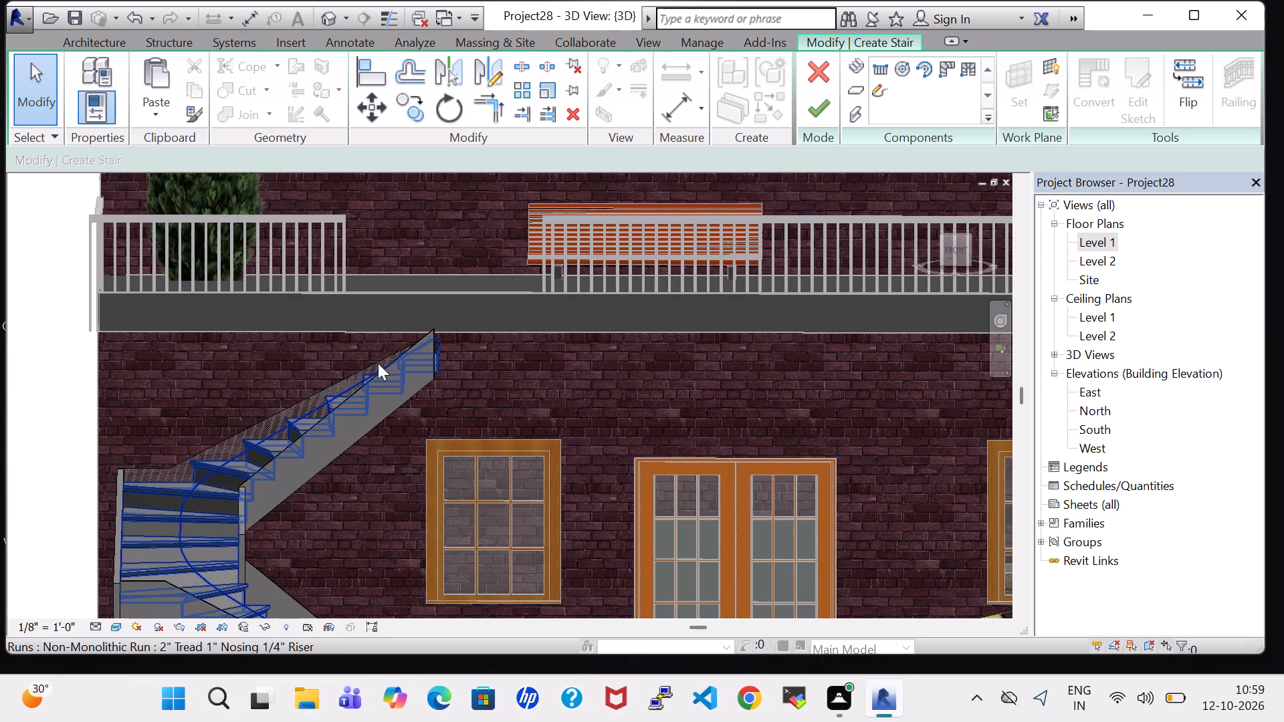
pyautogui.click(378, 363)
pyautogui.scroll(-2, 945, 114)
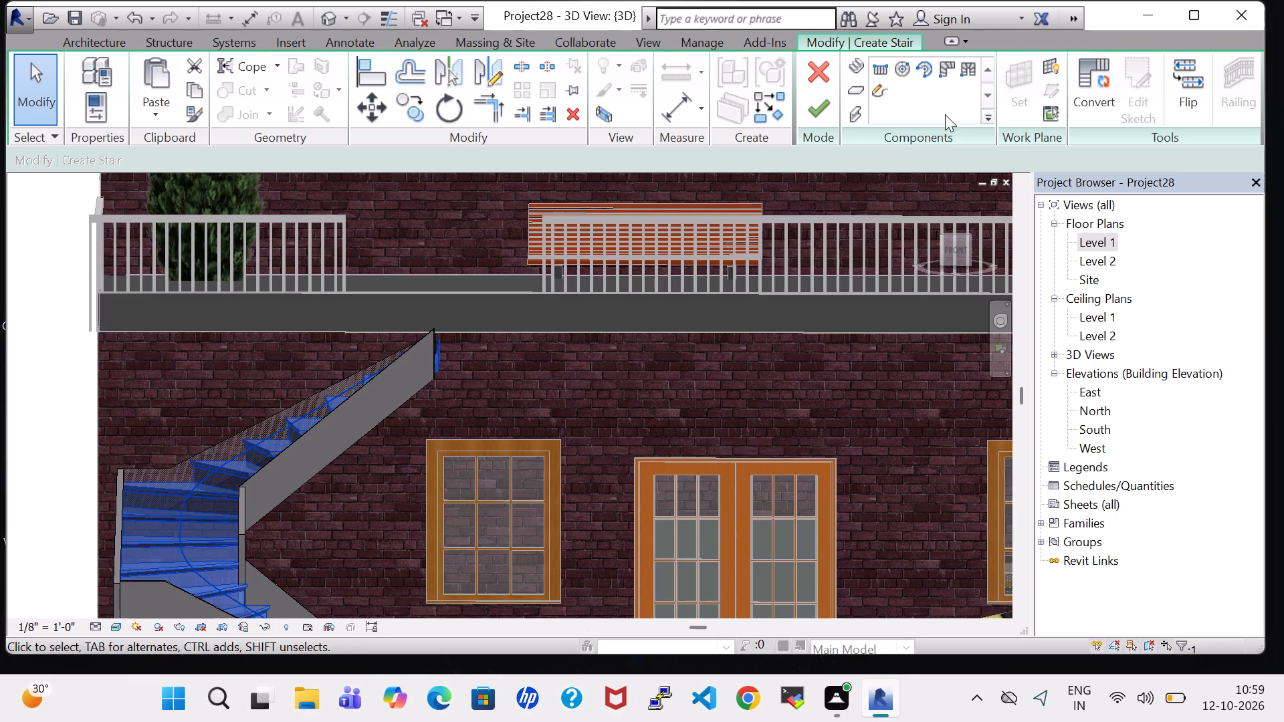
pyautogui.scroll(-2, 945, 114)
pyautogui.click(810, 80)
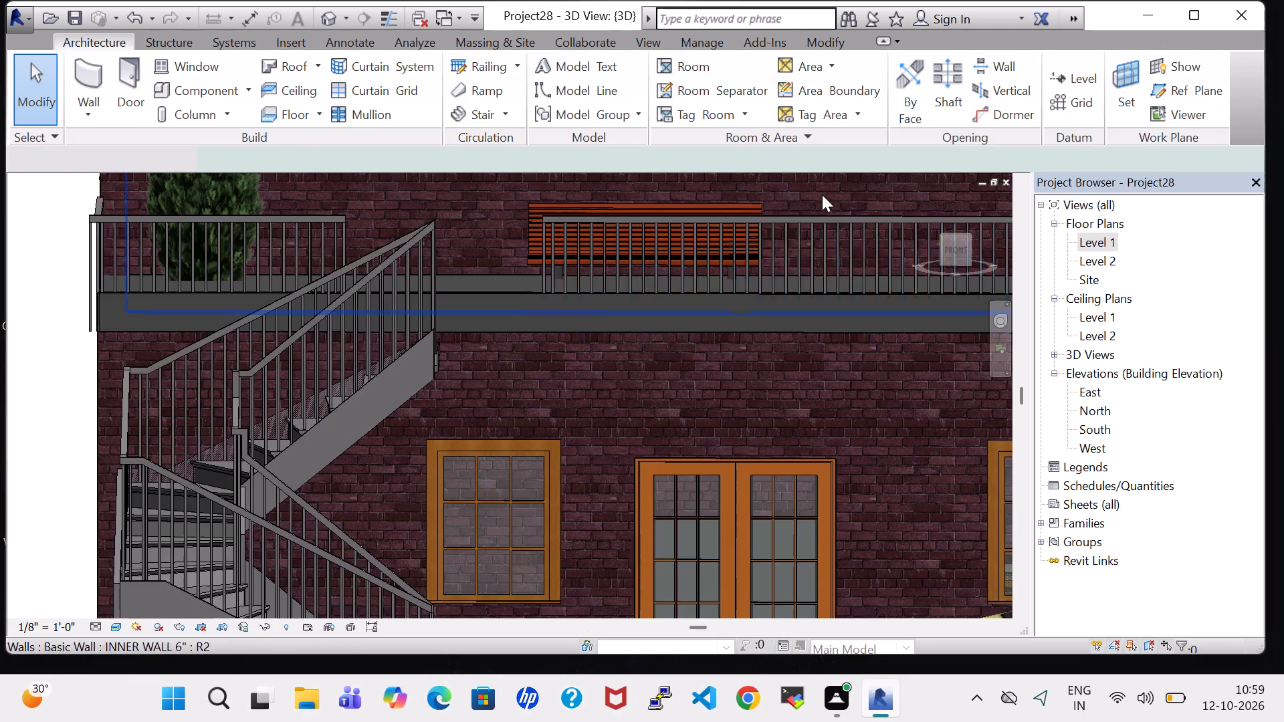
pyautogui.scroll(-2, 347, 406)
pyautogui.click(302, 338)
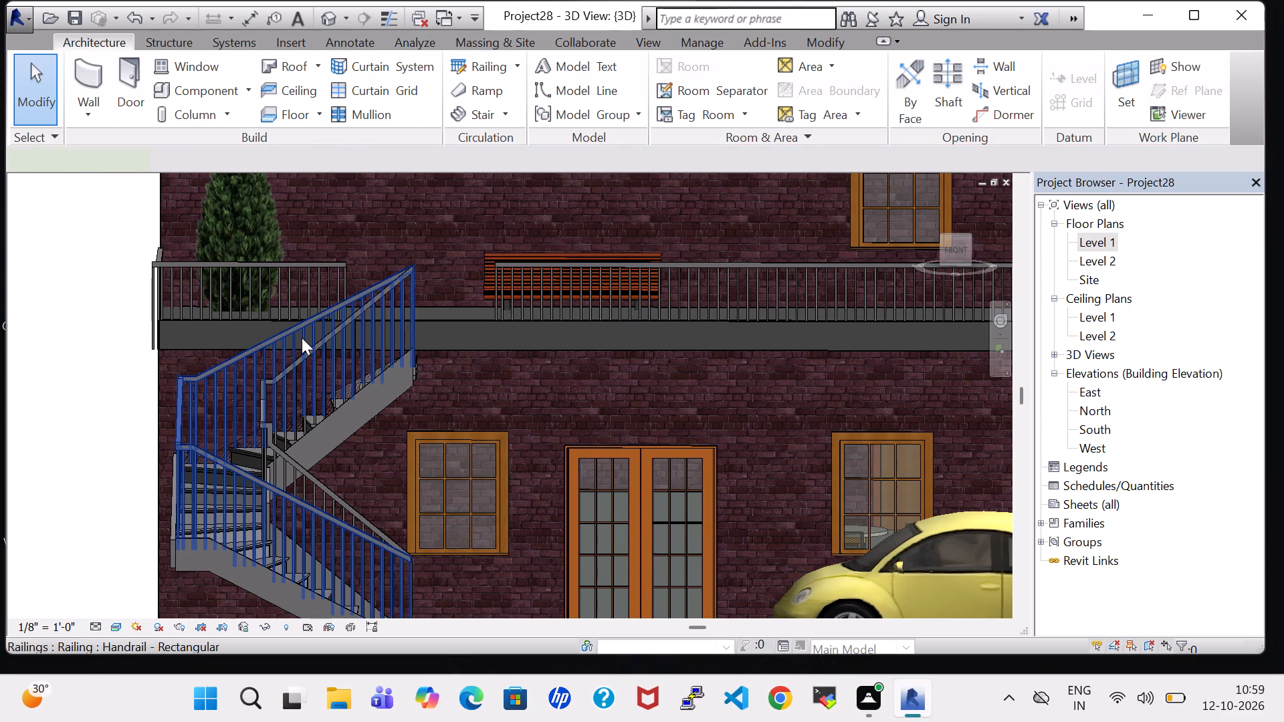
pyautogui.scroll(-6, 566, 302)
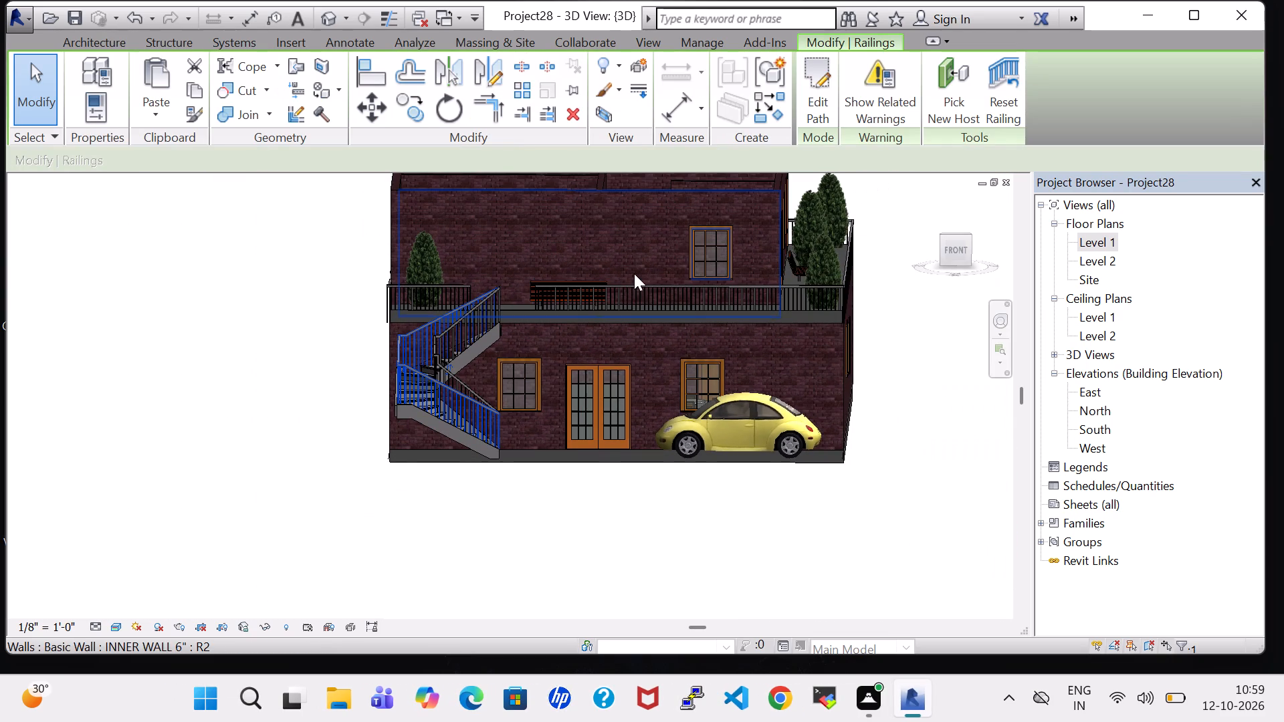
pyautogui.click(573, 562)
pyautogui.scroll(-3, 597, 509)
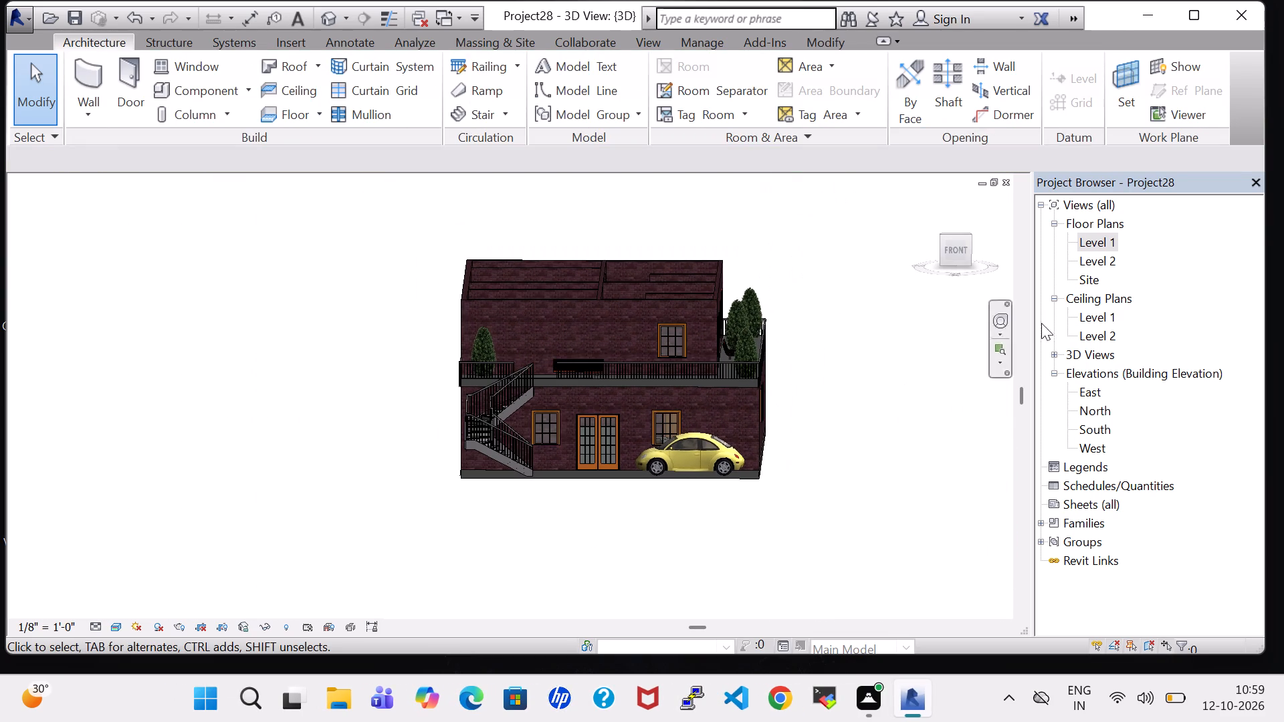
# On the Level 2 floor plan, undo the recent changes back past the new winder's placement and the previous outside staircase's deletion.
pyautogui.doubleClick(1091, 258)
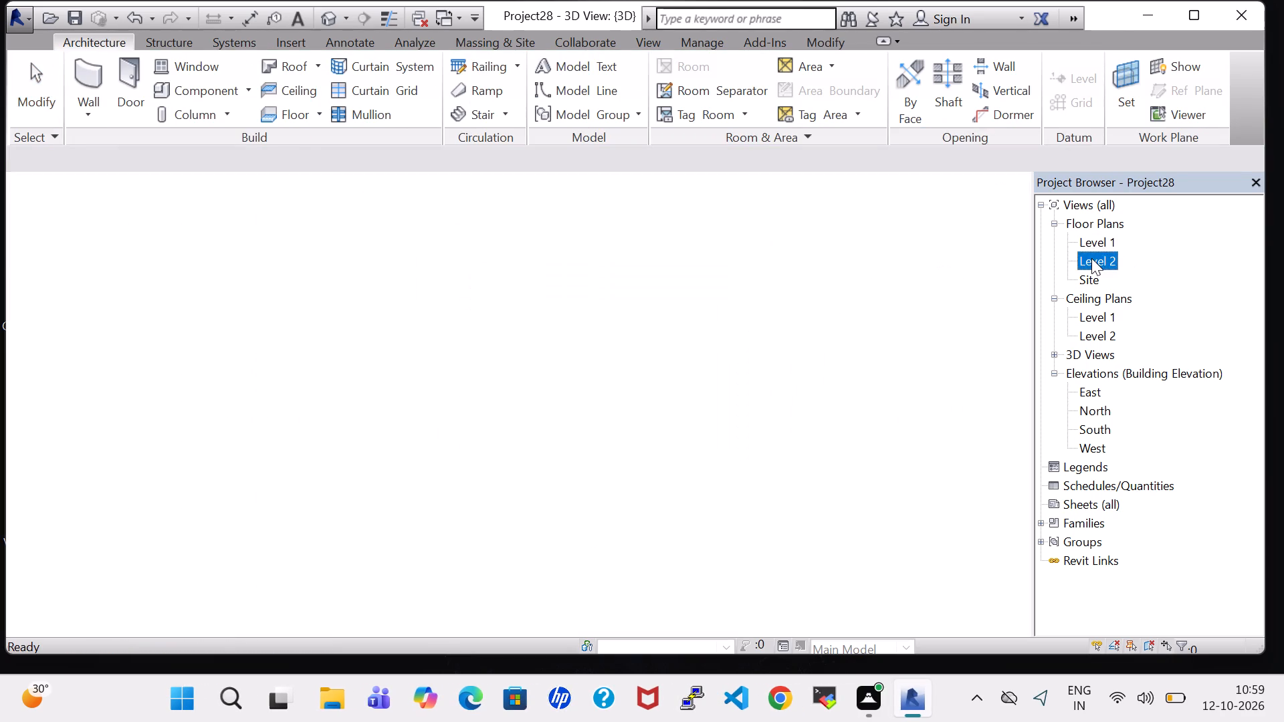
pyautogui.scroll(-1, 794, 350)
pyautogui.scroll(-1, 578, 323)
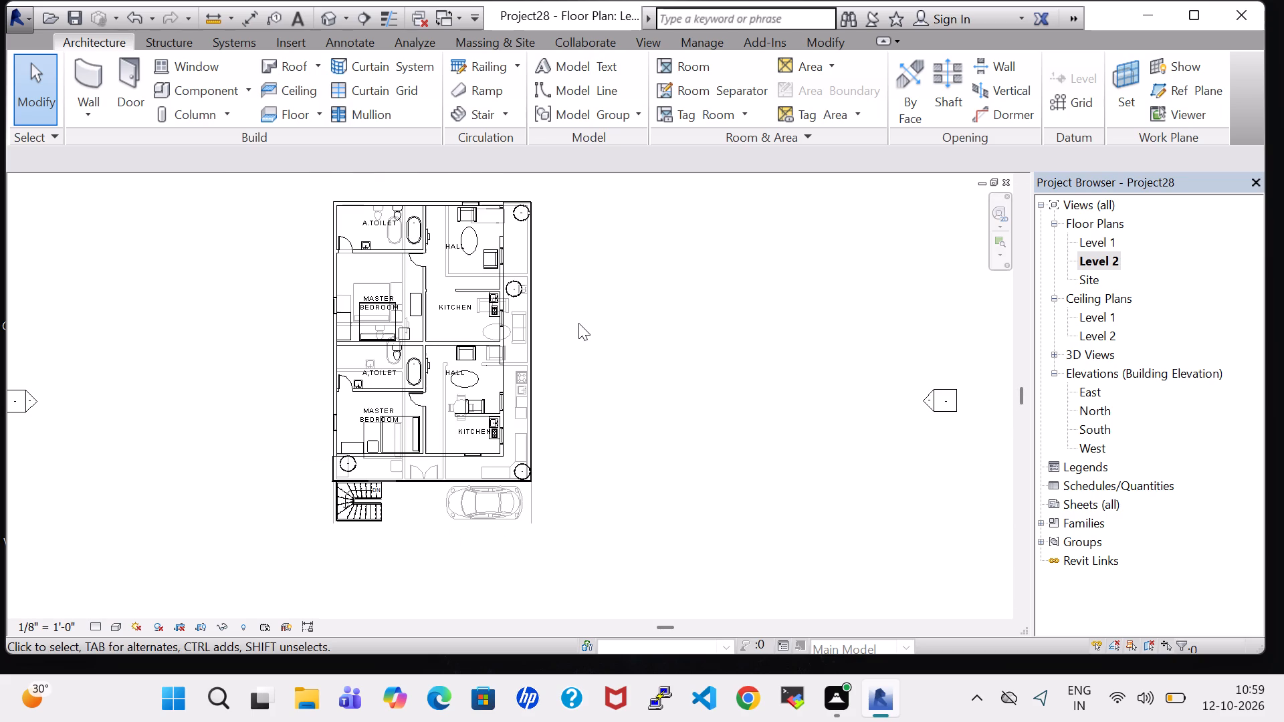
pyautogui.hotkey('ctrl', 'z')
pyautogui.hotkey('ctrl', 'z')
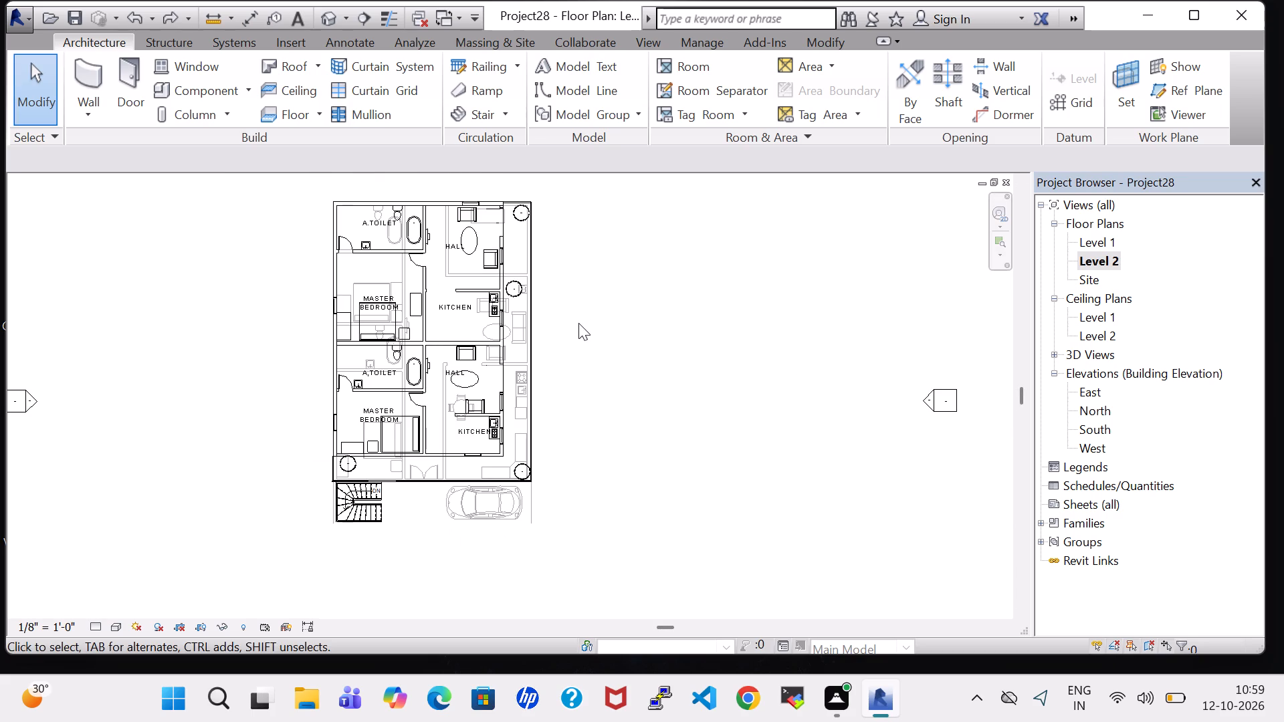
pyautogui.hotkey('ctrl', 'z')
pyautogui.hotkey('ctrl', 'z')
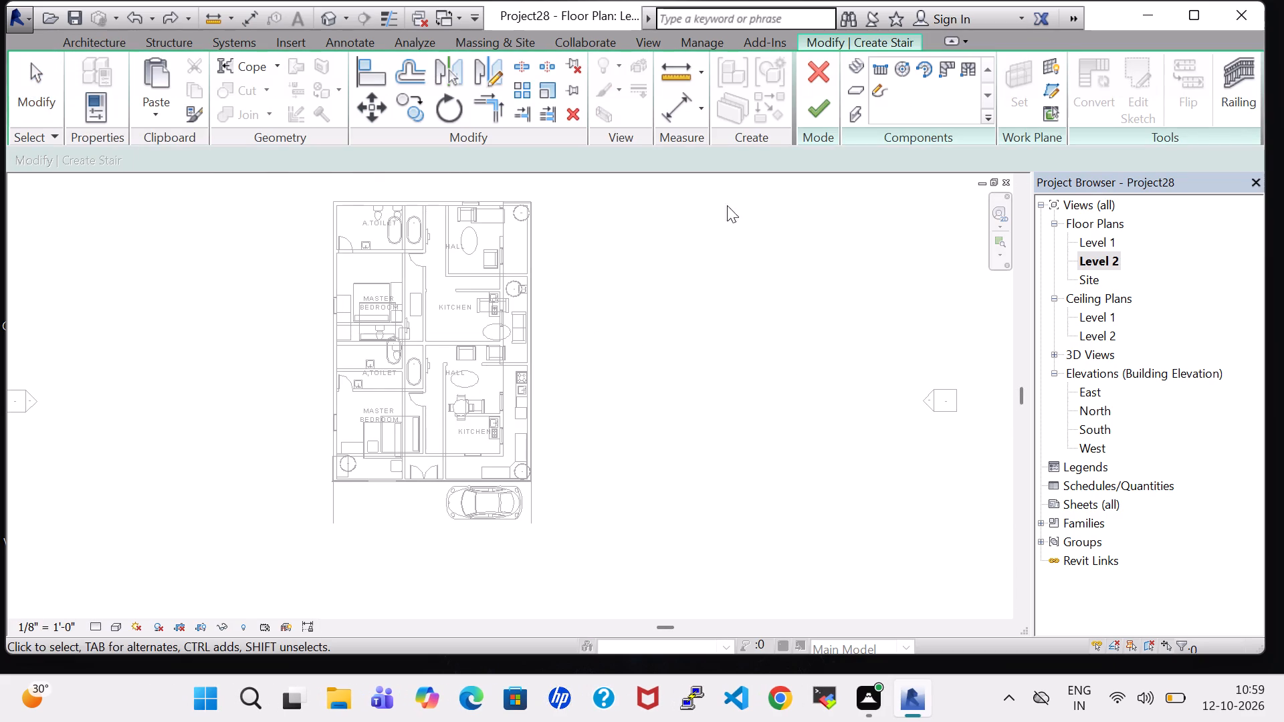
pyautogui.click(817, 80)
pyautogui.click(701, 370)
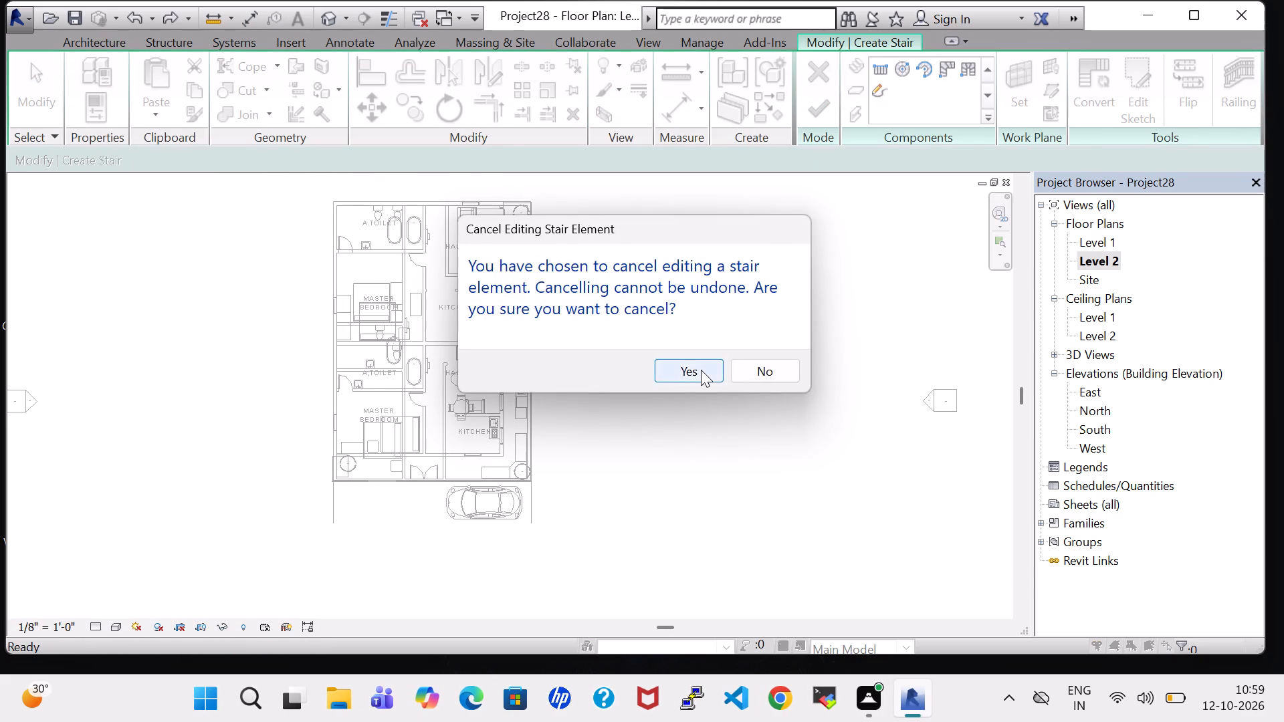
pyautogui.hotkey('ctrl', 'z')
pyautogui.hotkey('ctrl', 'z')
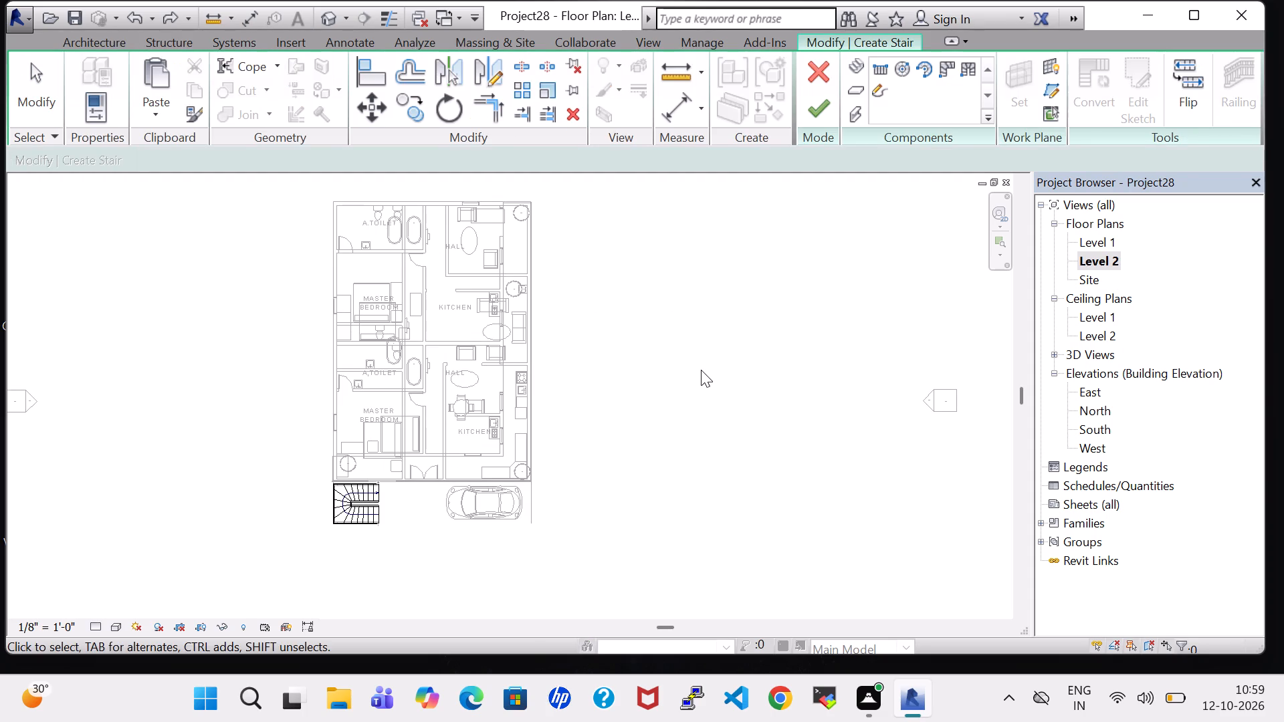
pyautogui.hotkey('ctrl', 'z')
pyautogui.scroll(-2, 701, 370)
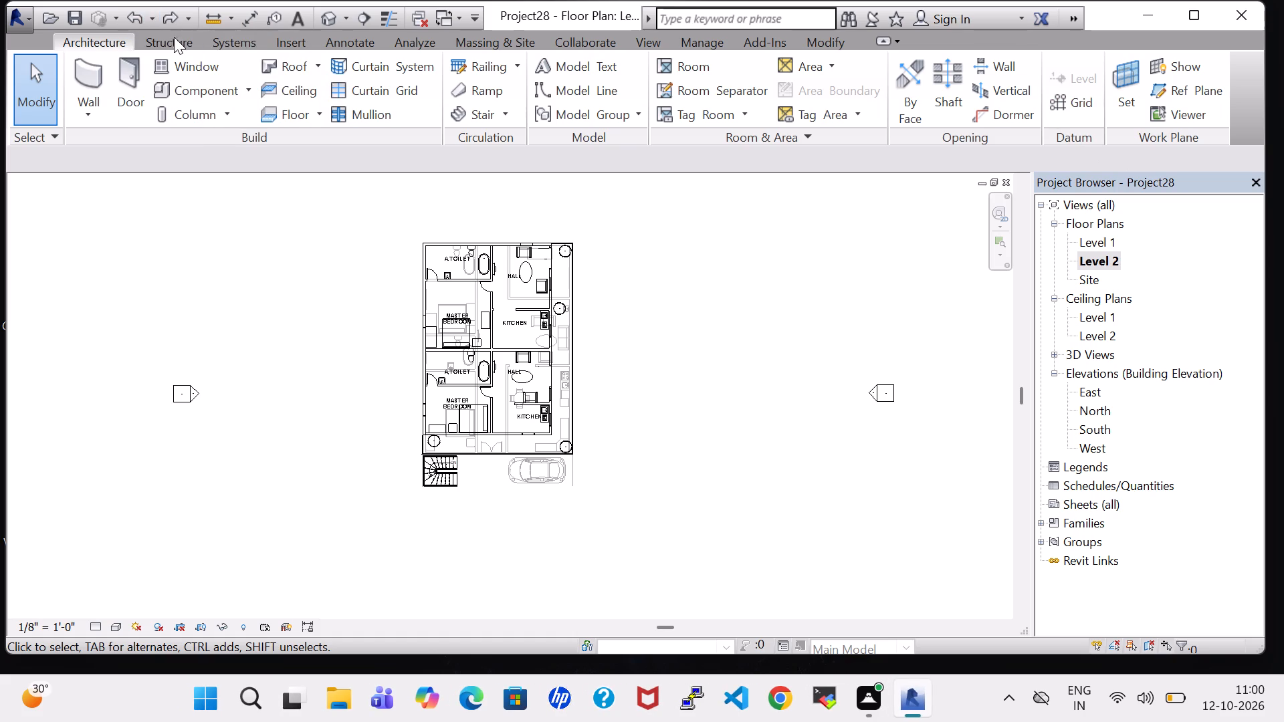
# Turn the display of the Properties palette back on.
pyautogui.click(653, 39)
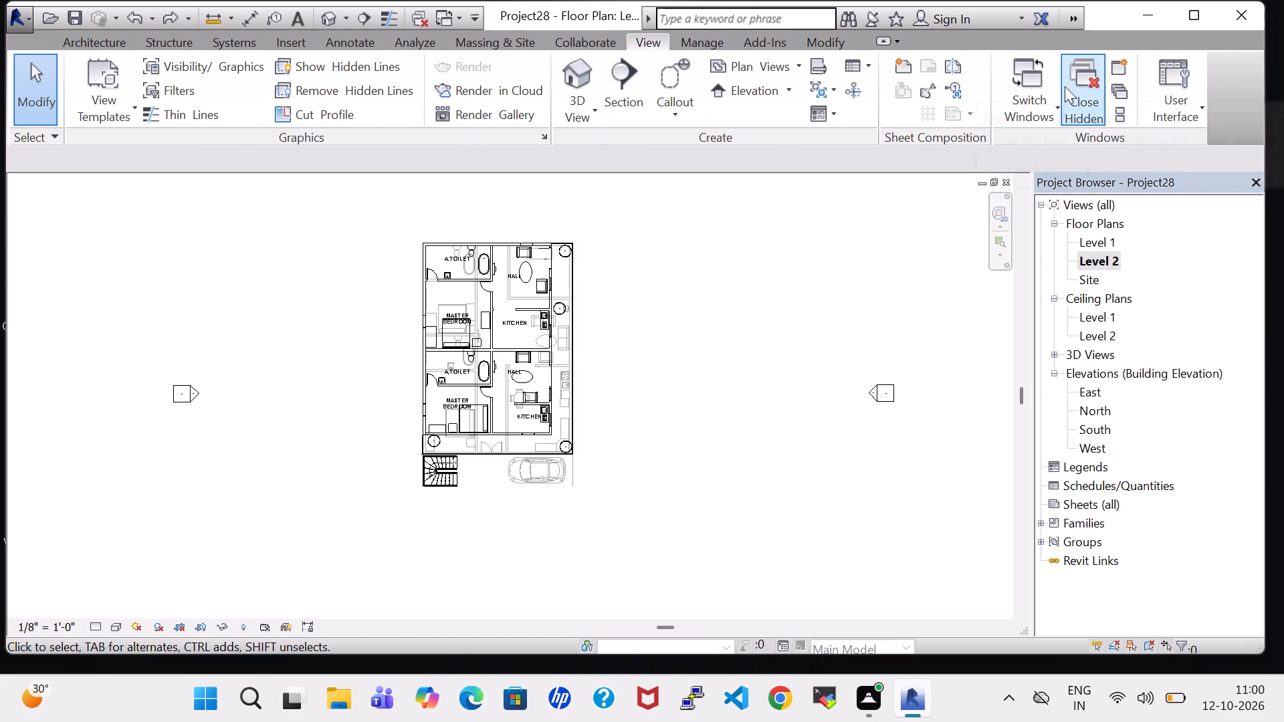
pyautogui.click(1200, 96)
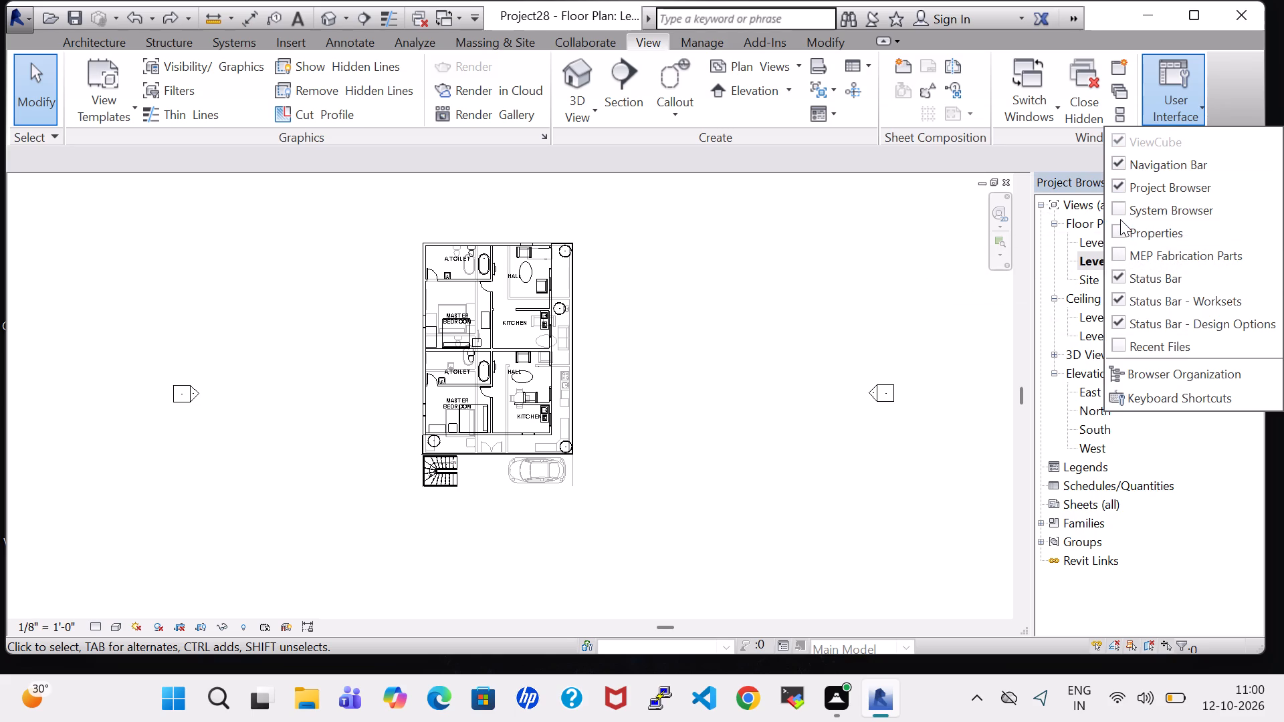
pyautogui.click(1122, 223)
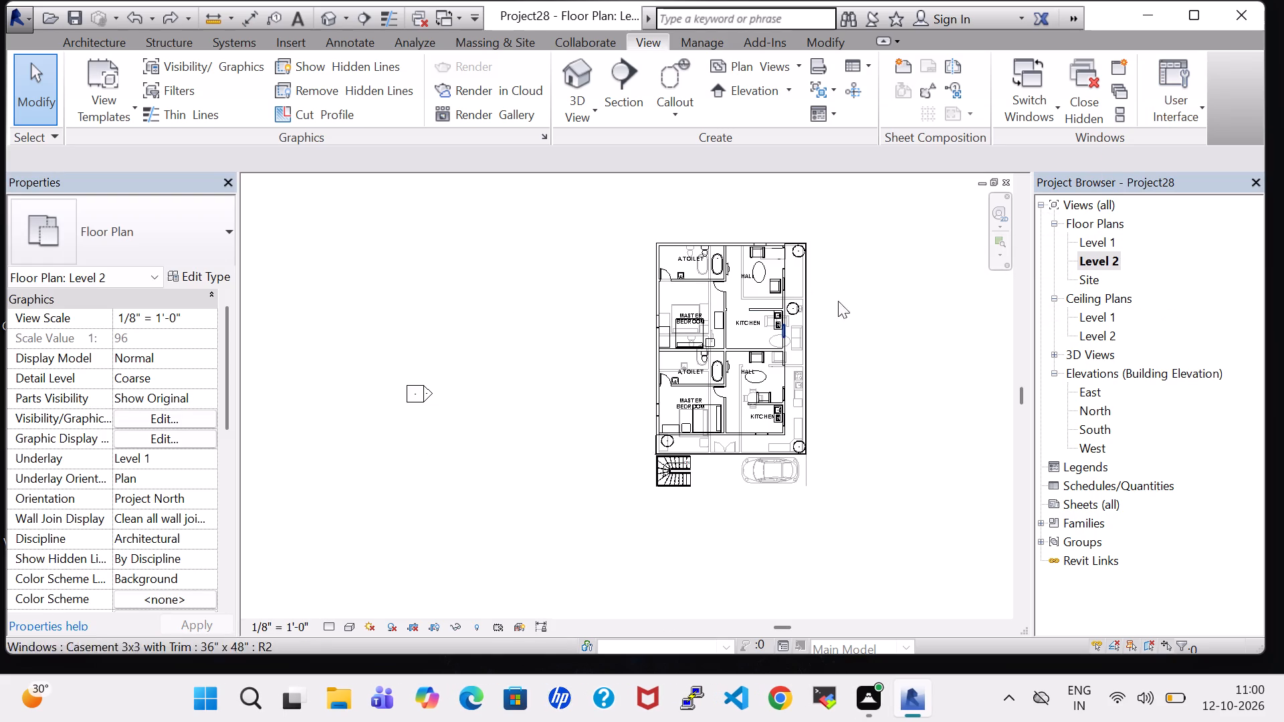
# Examine the restored outside staircase in plan and 3D, checking its alignment with the front wall and the balcony railing opening.
pyautogui.scroll(4, 945, 267)
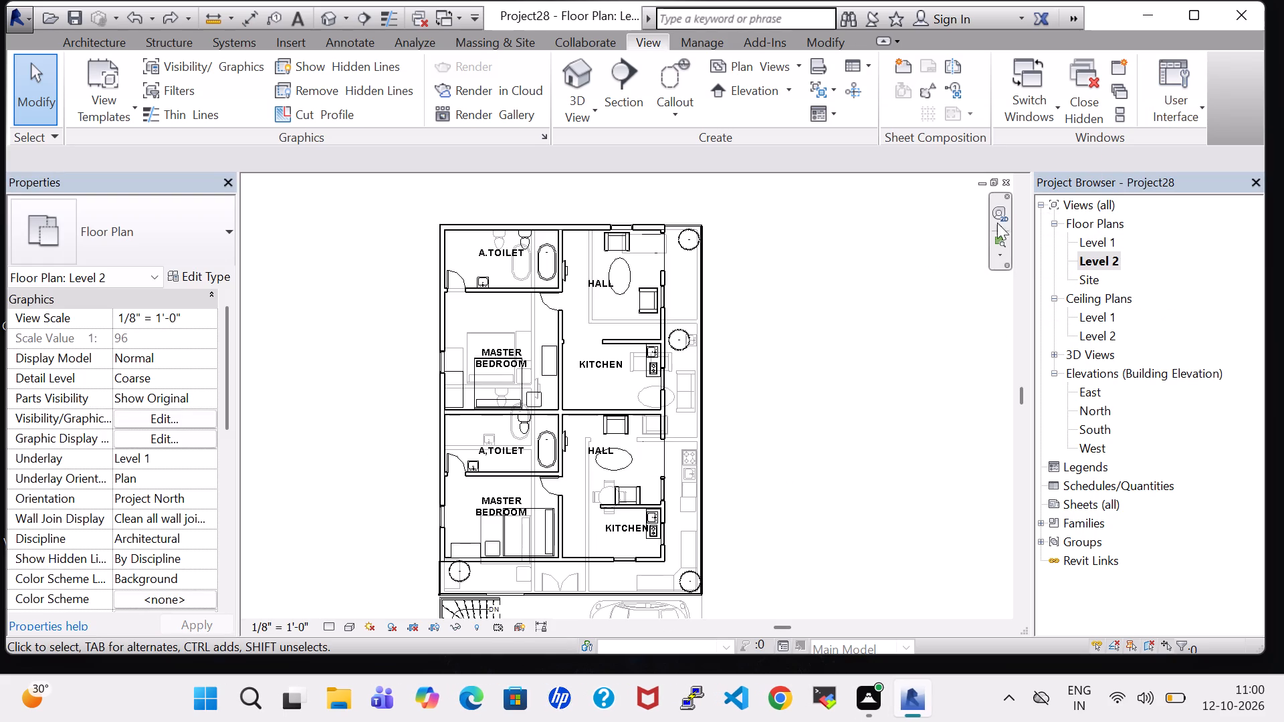
pyautogui.click(326, 20)
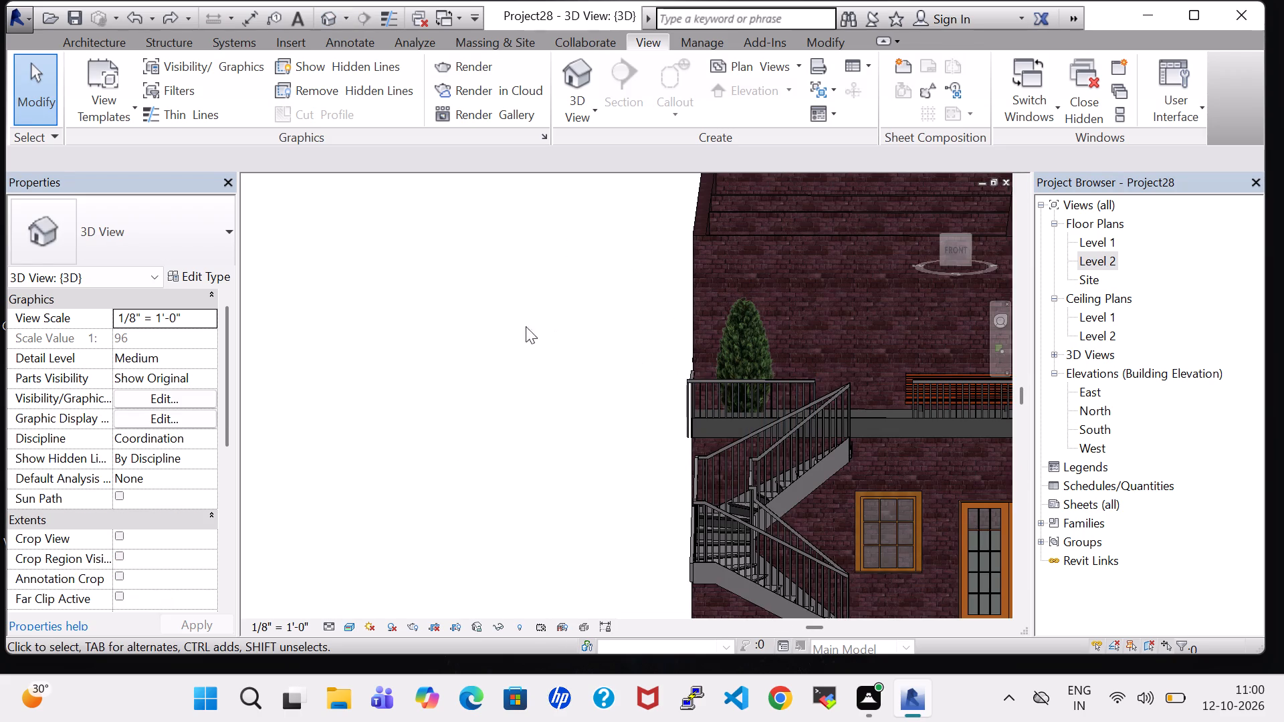
pyautogui.scroll(-3, 496, 316)
pyautogui.keyDown('shift'); pyautogui.moveTo(496, 316); pyautogui.dragTo(554, 332, button='middle'); pyautogui.keyUp('shift')
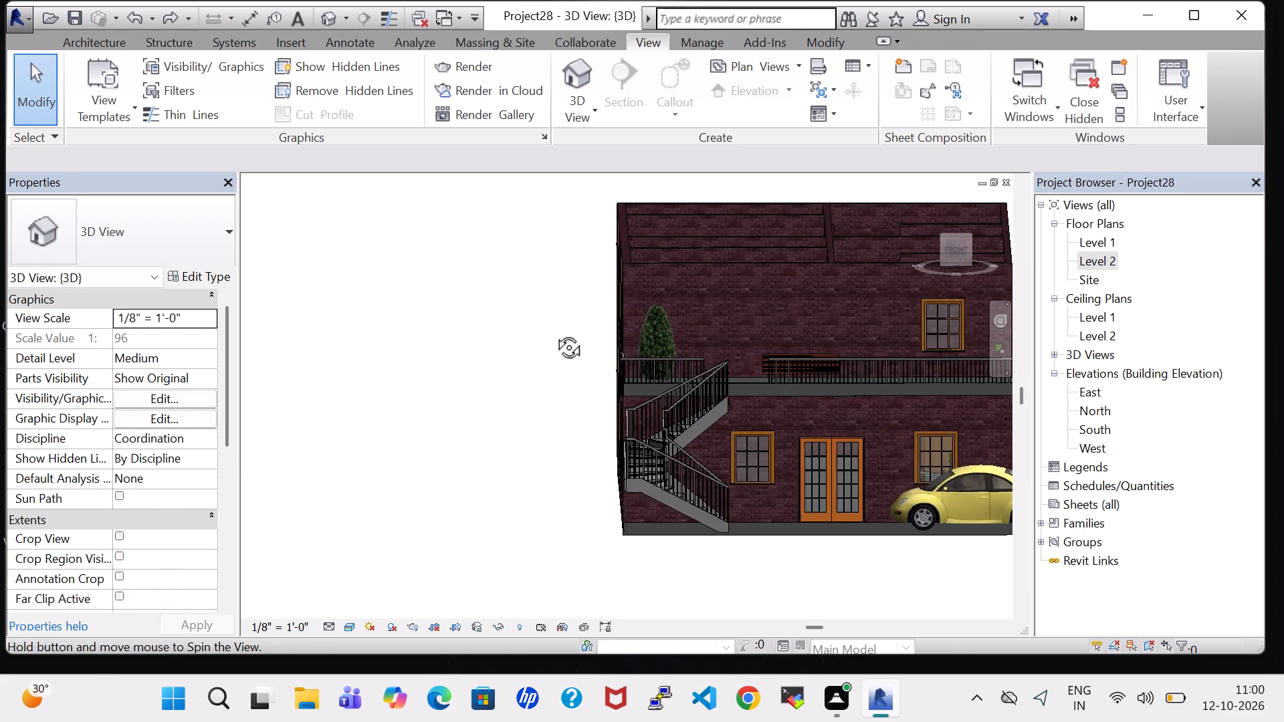
pyautogui.keyDown('shift'); pyautogui.moveTo(554, 332); pyautogui.dragTo(628, 356, button='middle'); pyautogui.keyUp('shift')
pyautogui.keyDown('shift'); pyautogui.scroll(1, 628, 356); pyautogui.keyUp('shift')
pyautogui.keyDown('shift'); pyautogui.moveTo(628, 356); pyautogui.dragTo(709, 378, button='middle'); pyautogui.keyUp('shift')
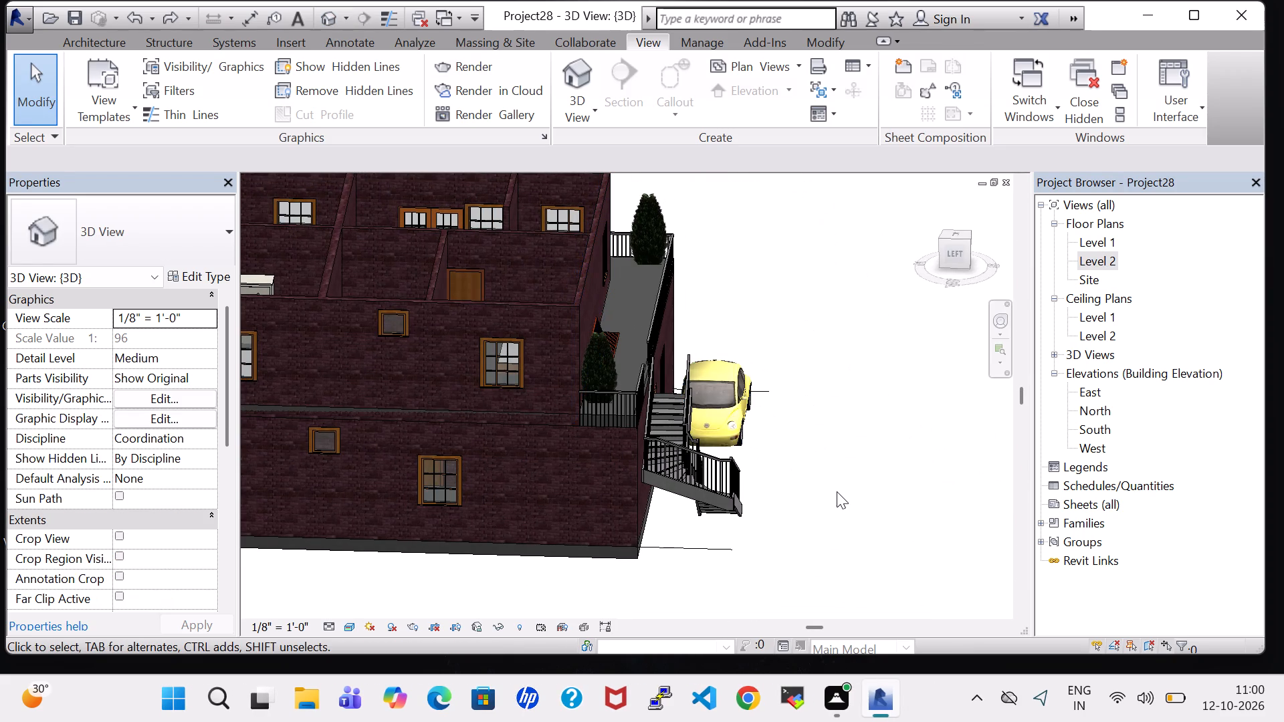
pyautogui.click(837, 491)
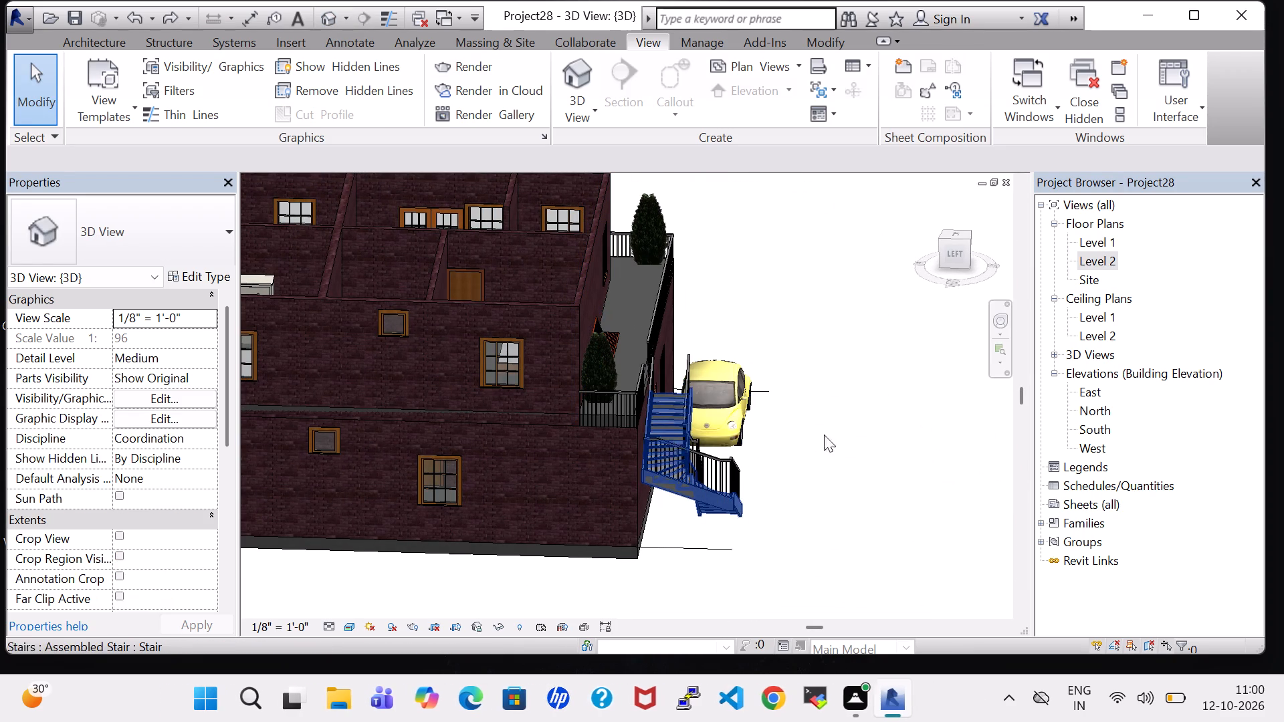
pyautogui.scroll(1, 949, 433)
pyautogui.scroll(1, 867, 358)
pyautogui.moveTo(867, 358); pyautogui.dragTo(696, 388, button='middle')
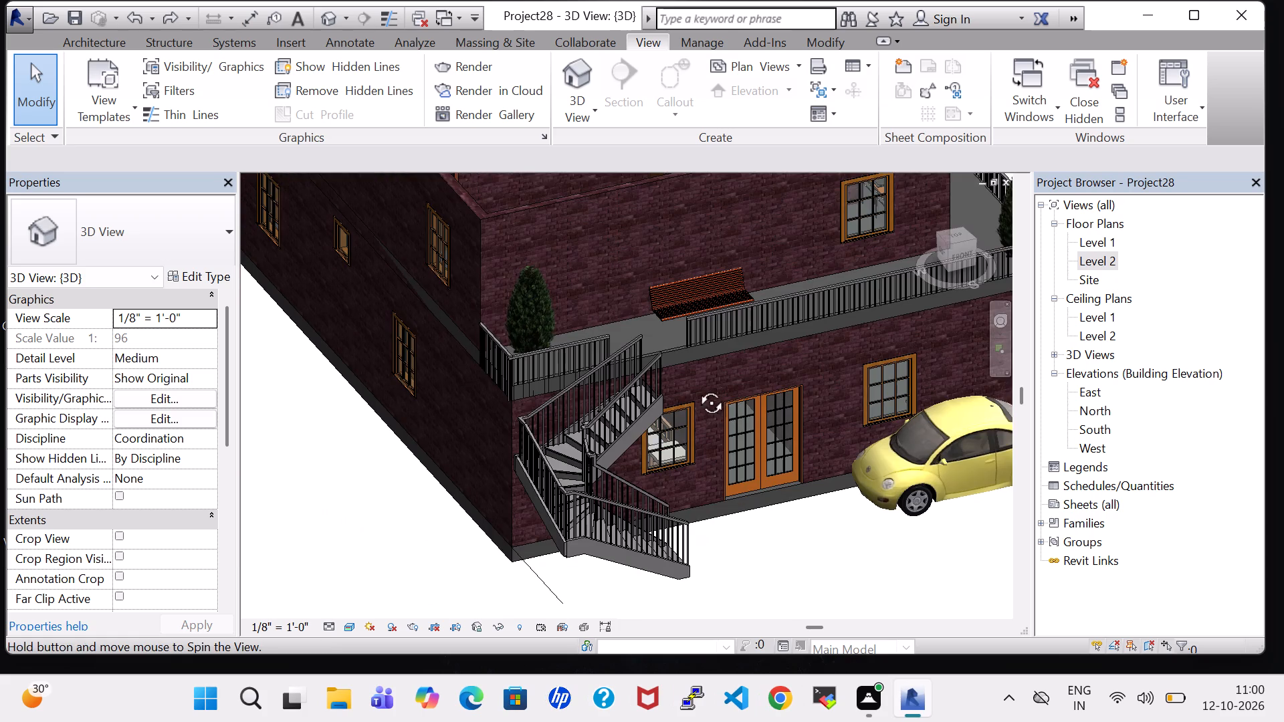
pyautogui.moveTo(696, 388); pyautogui.dragTo(688, 352, button='middle')
pyautogui.keyDown('shift'); pyautogui.moveTo(687, 349); pyautogui.dragTo(690, 307, button='middle'); pyautogui.keyUp('shift')
pyautogui.scroll(2, 741, 417)
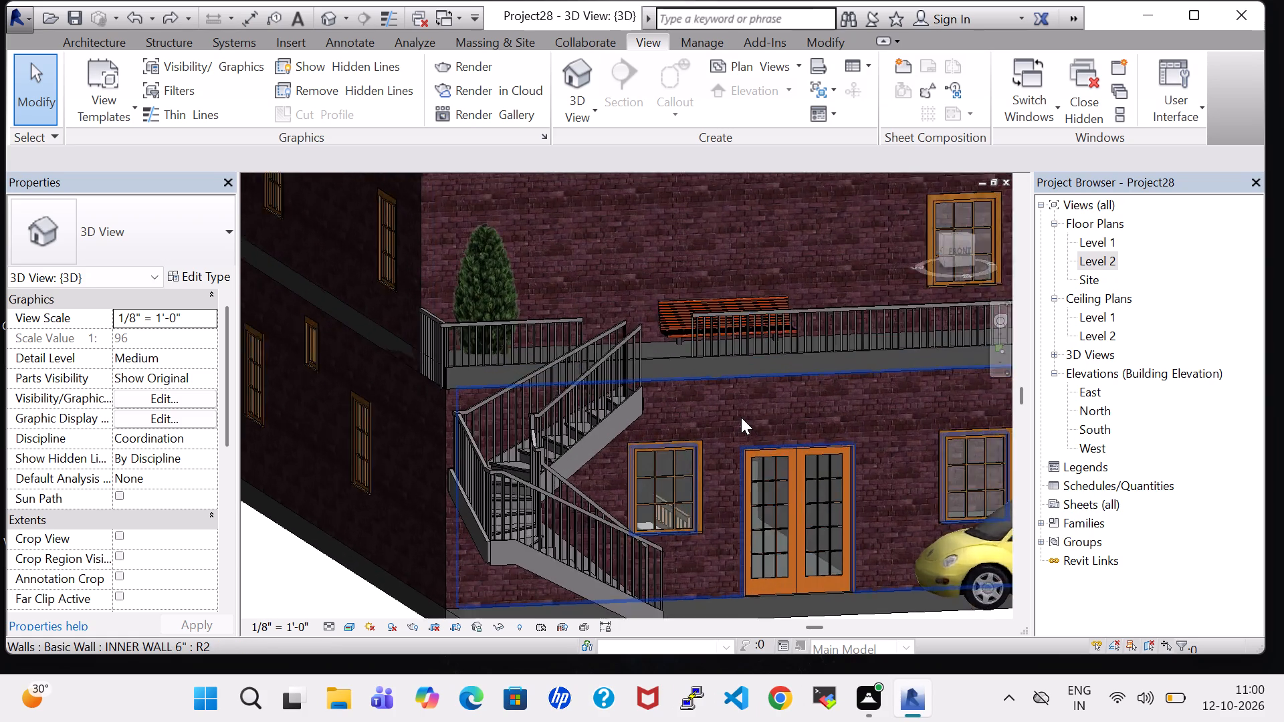
pyautogui.scroll(2, 741, 417)
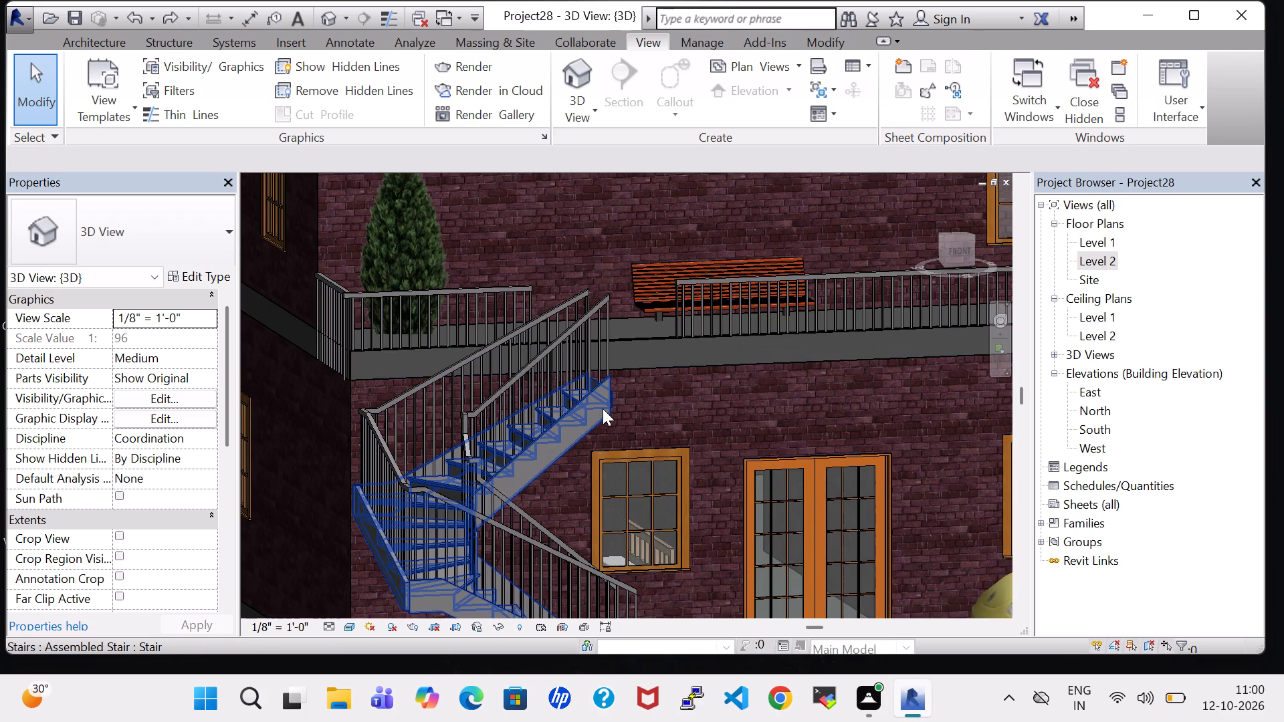
# Set the maximum riser height of the outside staircase's 7" max riser 11" tread type to 0' 9" and apply it.
pyautogui.click(603, 408)
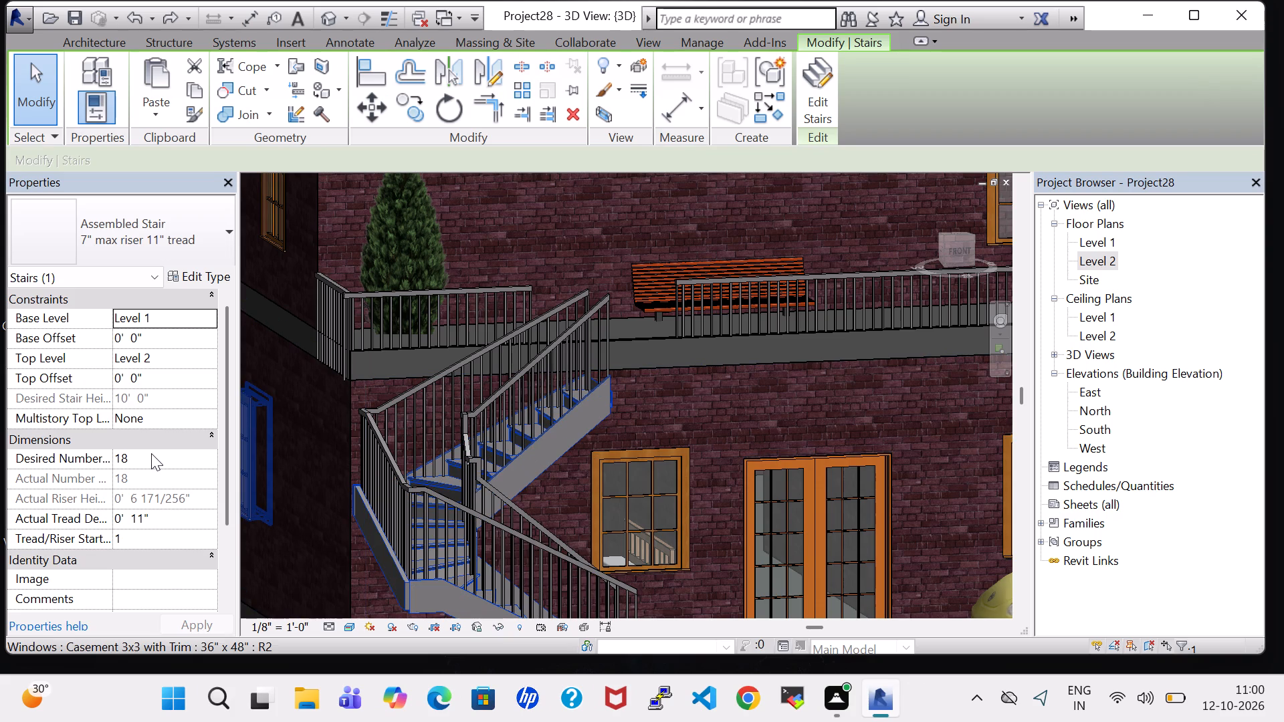
pyautogui.scroll(-1, 142, 508)
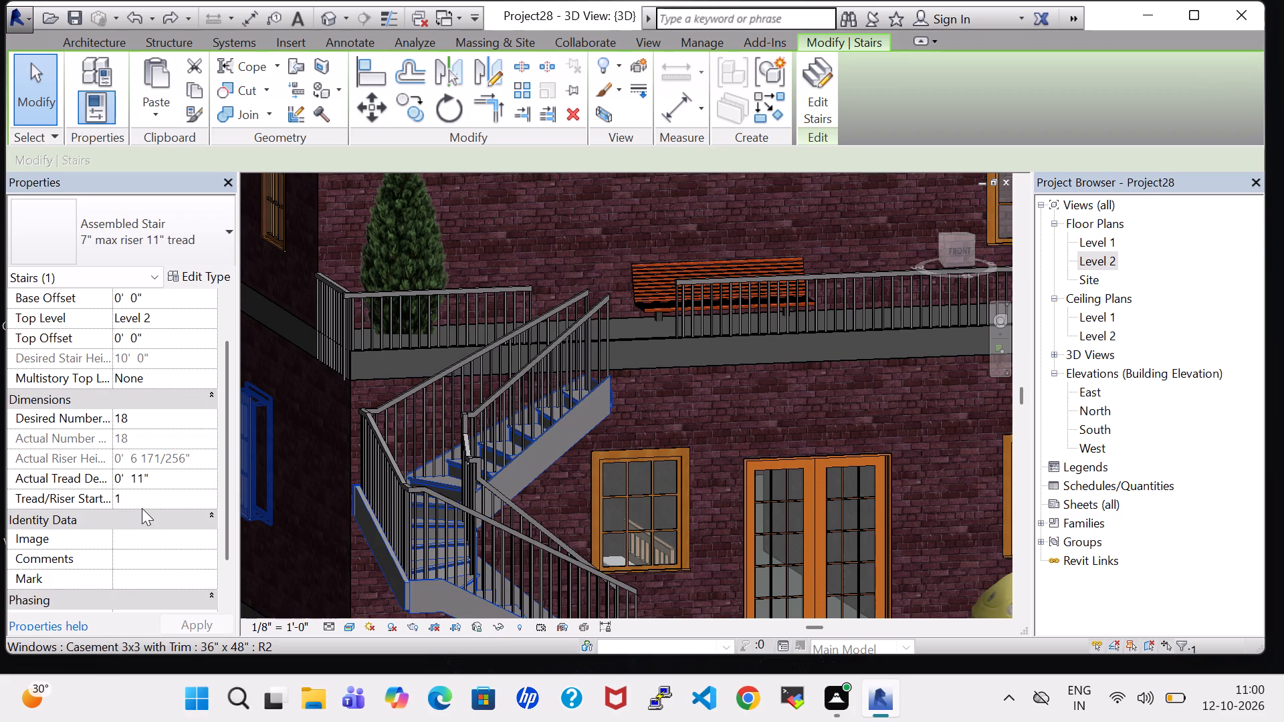
pyautogui.scroll(-2, 142, 508)
pyautogui.scroll(2, 142, 508)
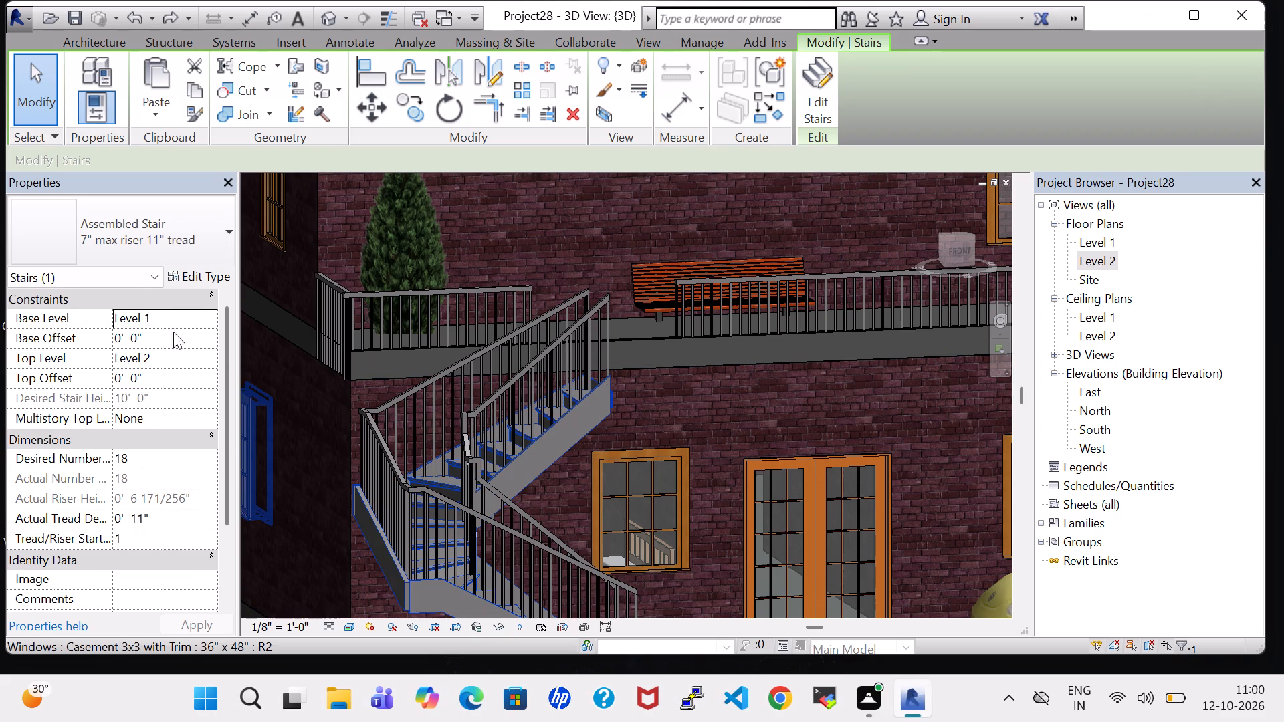
pyautogui.click(189, 272)
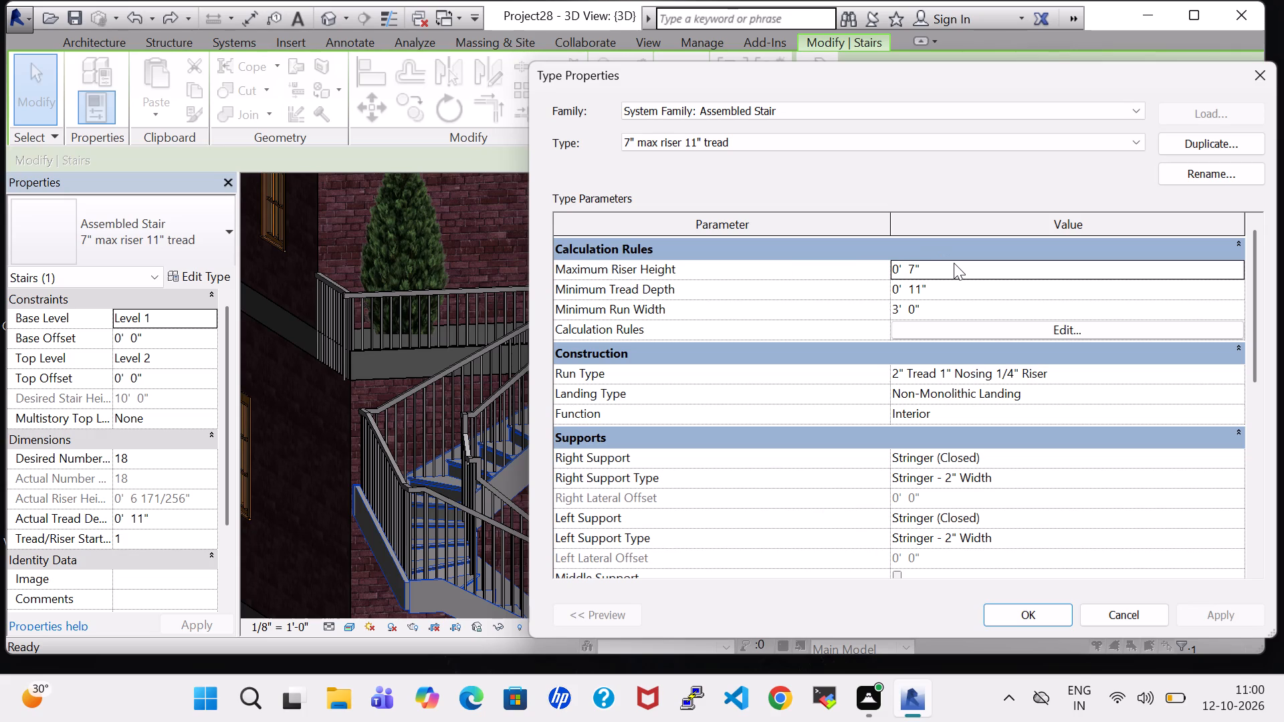
pyautogui.click(918, 266)
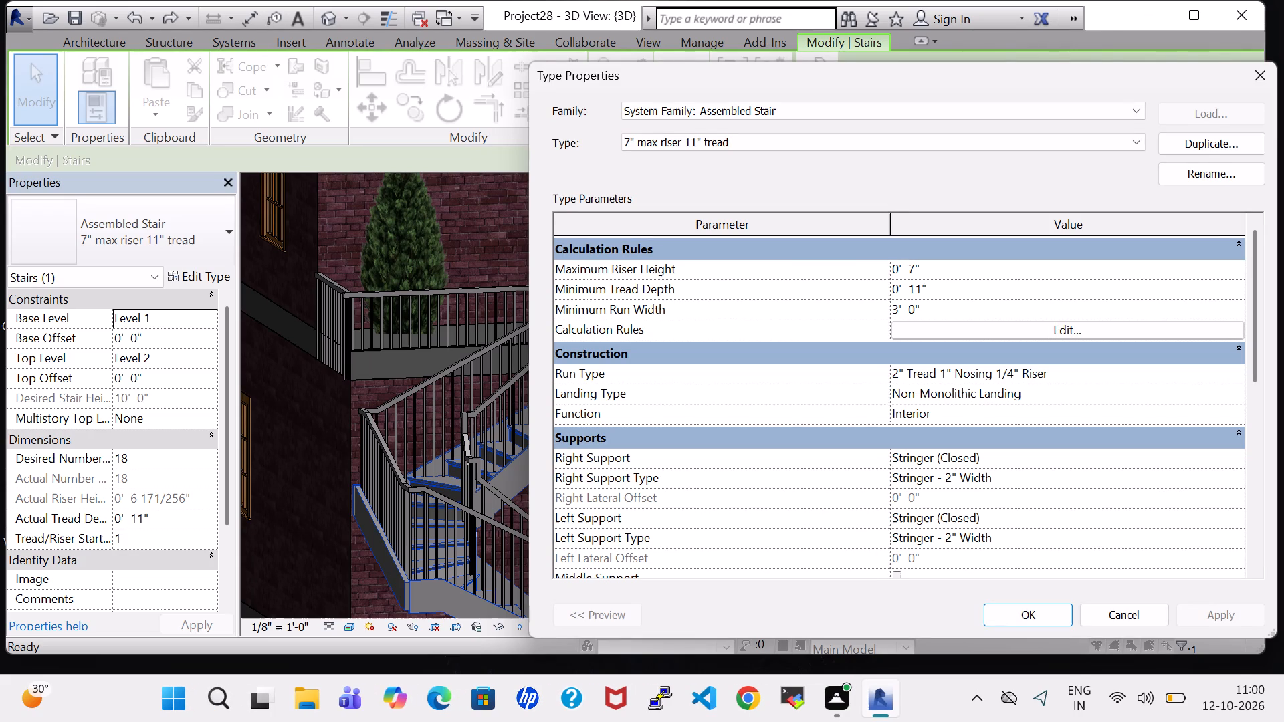
pyautogui.press('BackSpace')
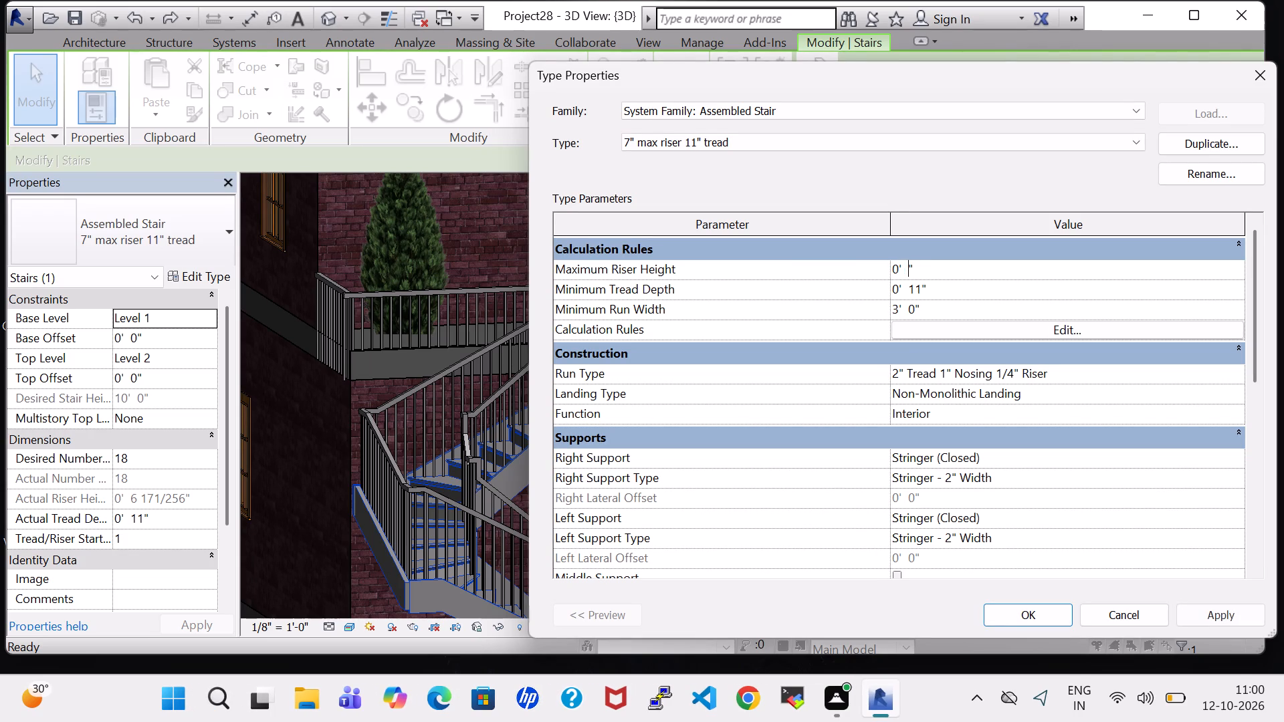
pyautogui.press('9')
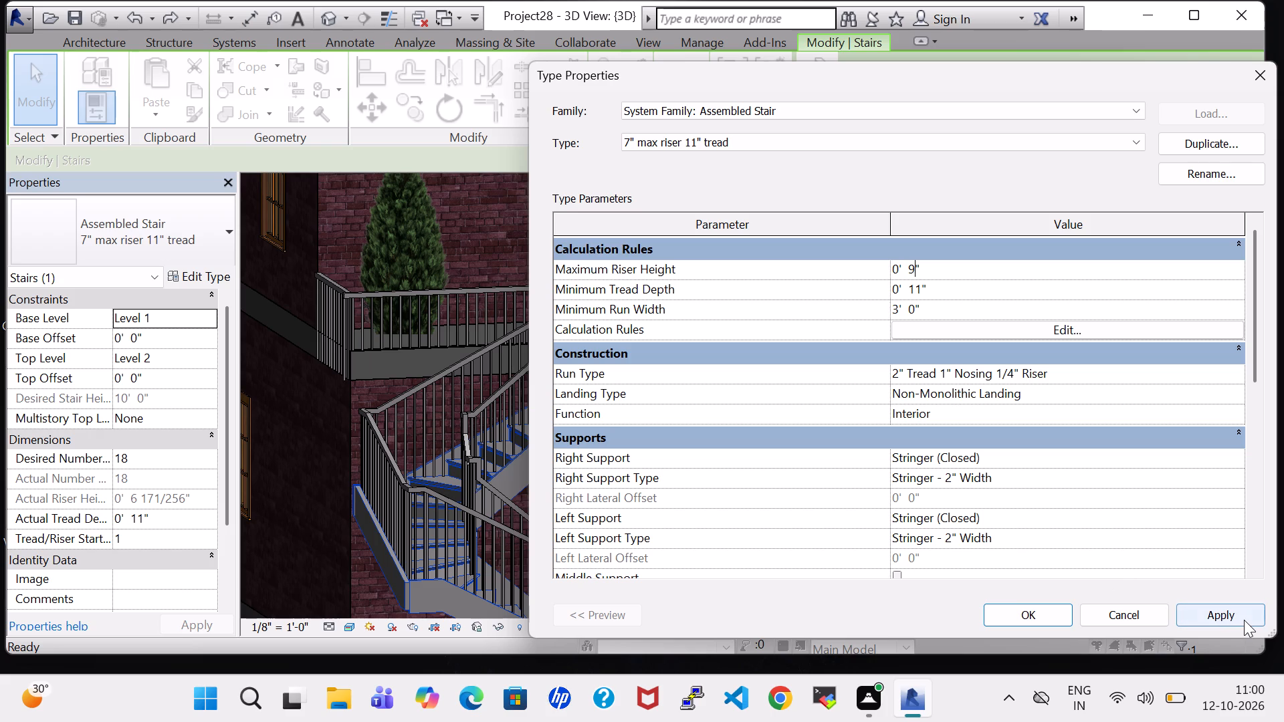
pyautogui.click(1244, 620)
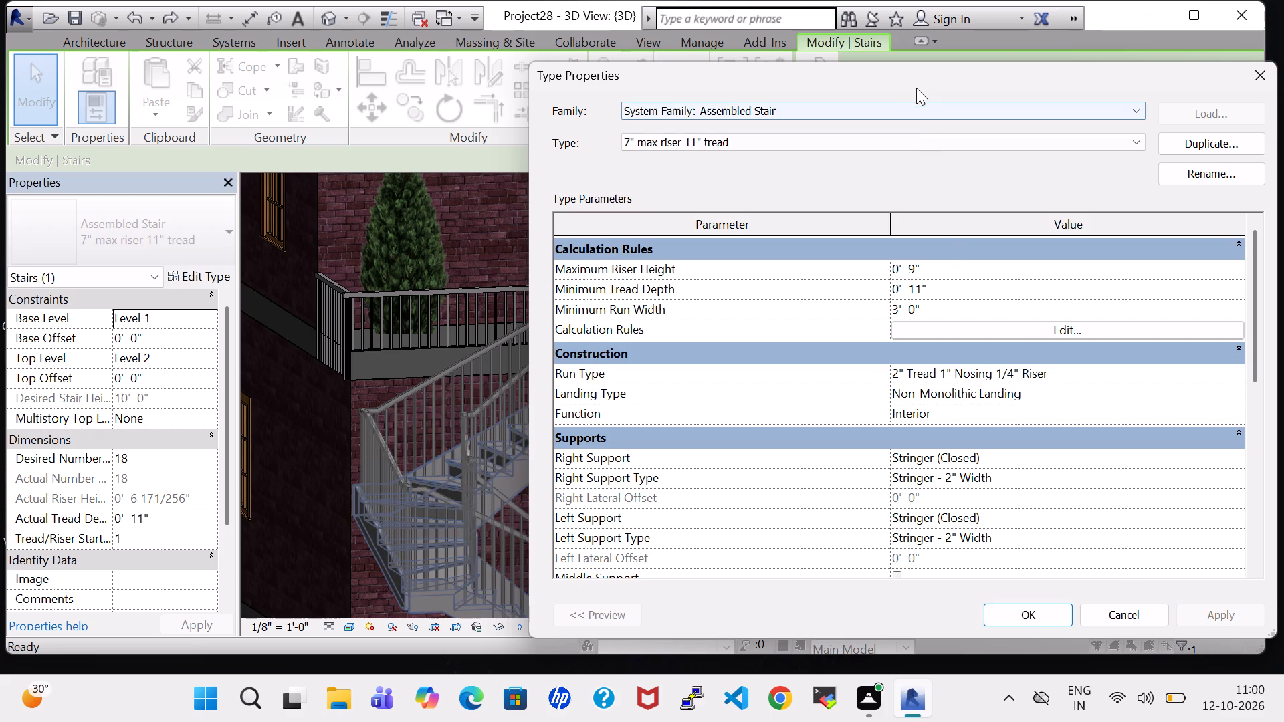
# Examine the outside staircase in 3D and its remaining type parameters, and close the type properties.
pyautogui.moveTo(914, 82); pyautogui.dragTo(86, 161)
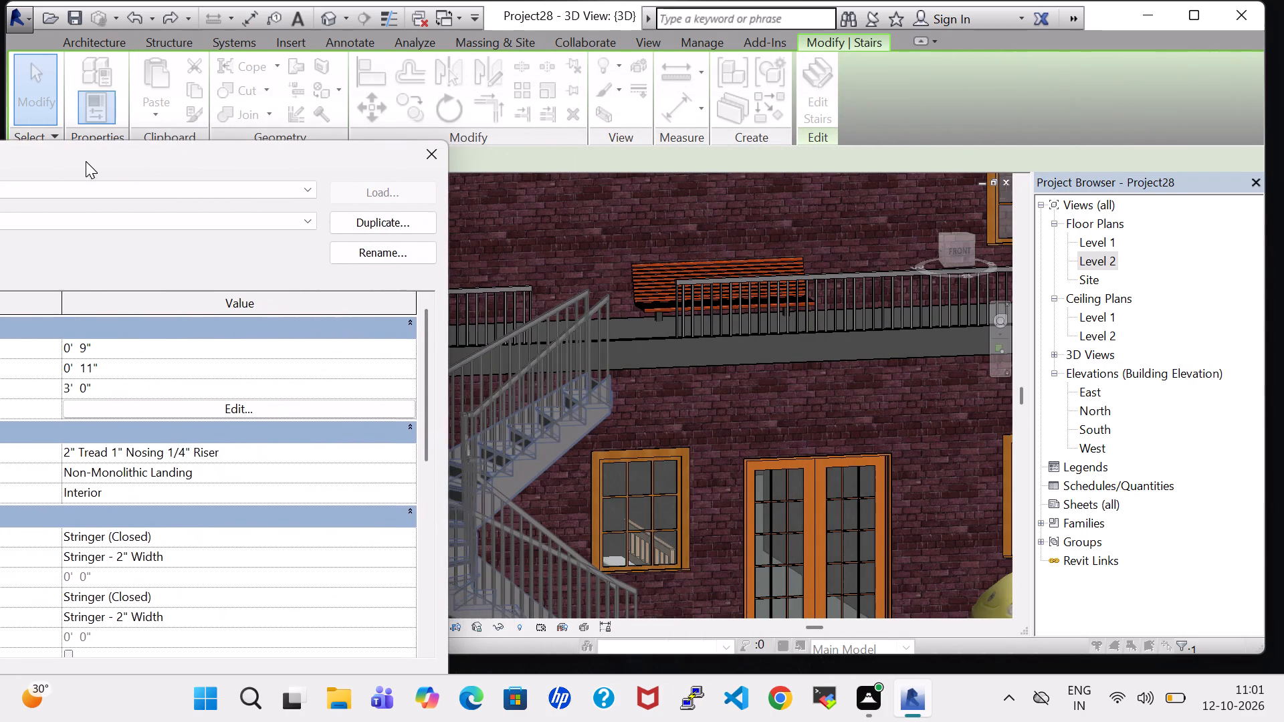
pyautogui.moveTo(86, 161); pyautogui.dragTo(62, 158)
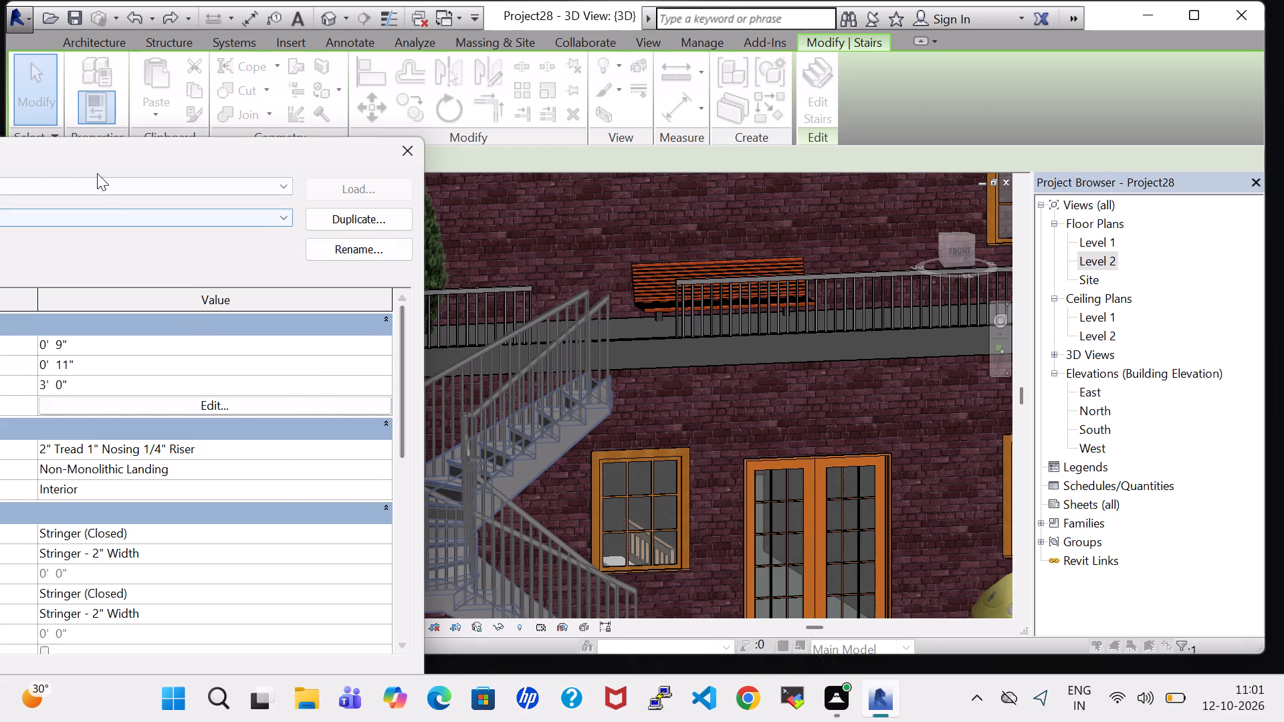
pyautogui.moveTo(103, 156); pyautogui.dragTo(1004, 118)
pyautogui.click(1004, 118)
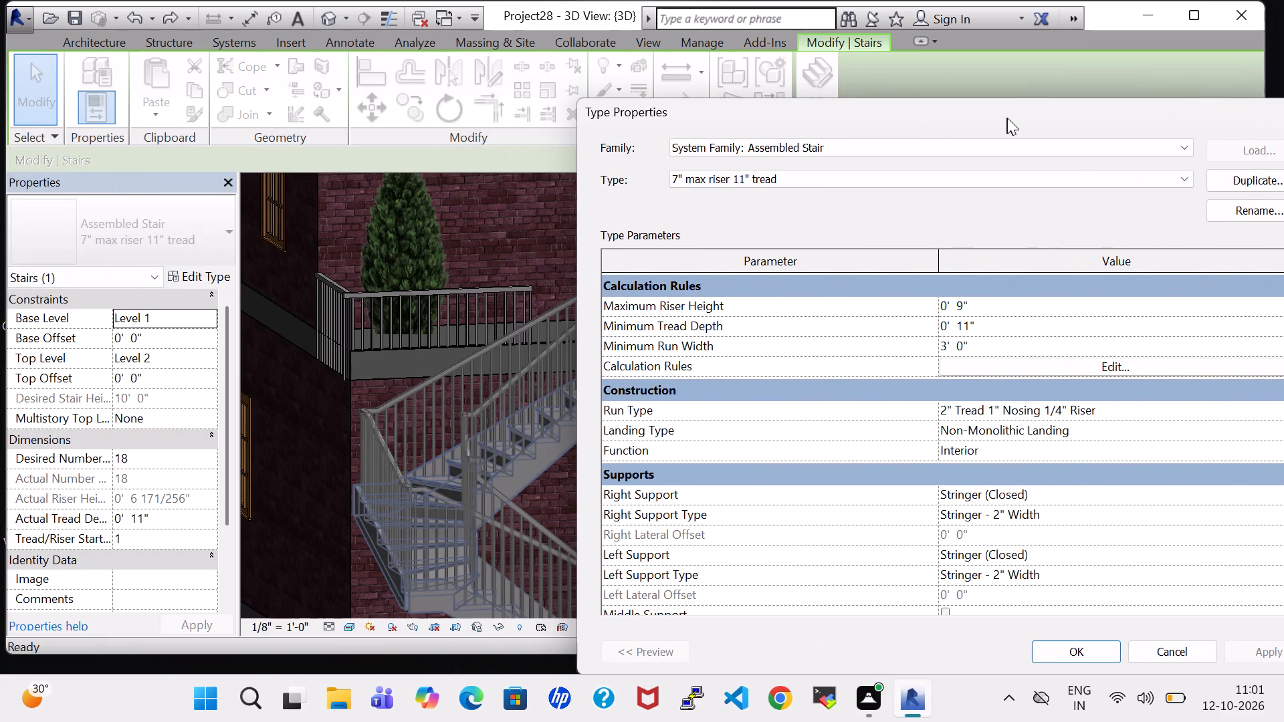
pyautogui.click(1008, 118)
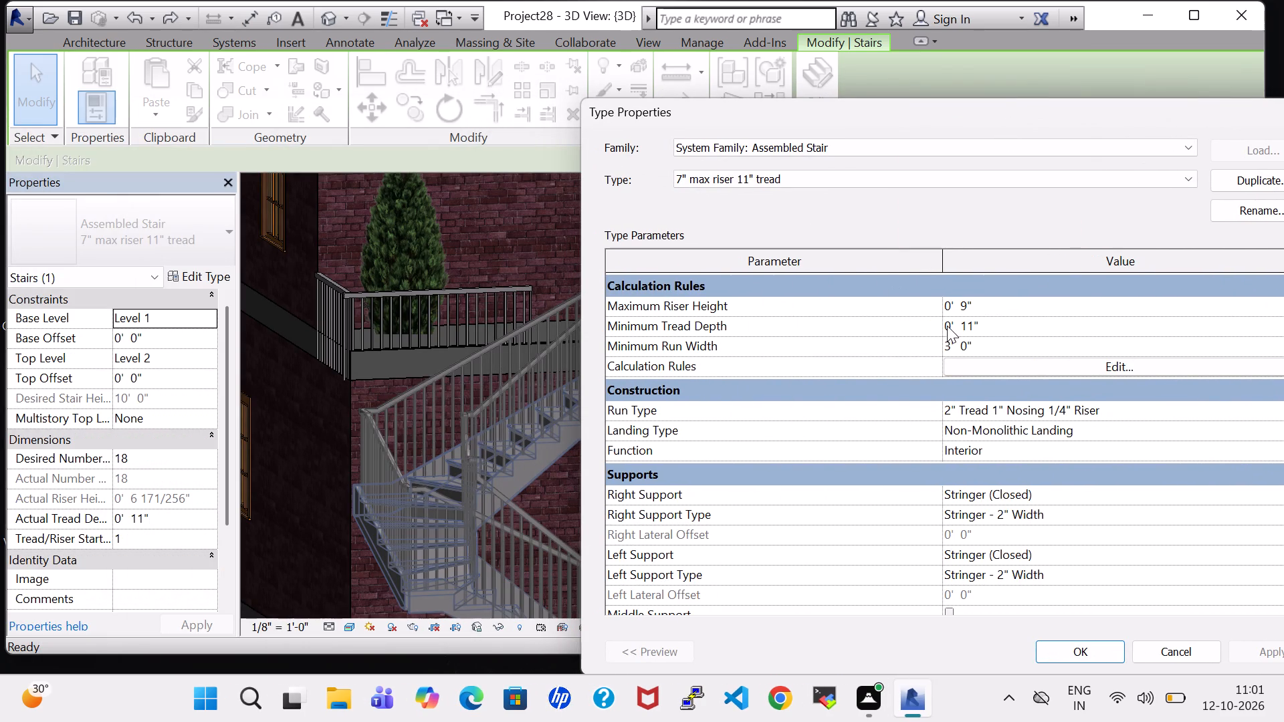
pyautogui.scroll(-4, 981, 516)
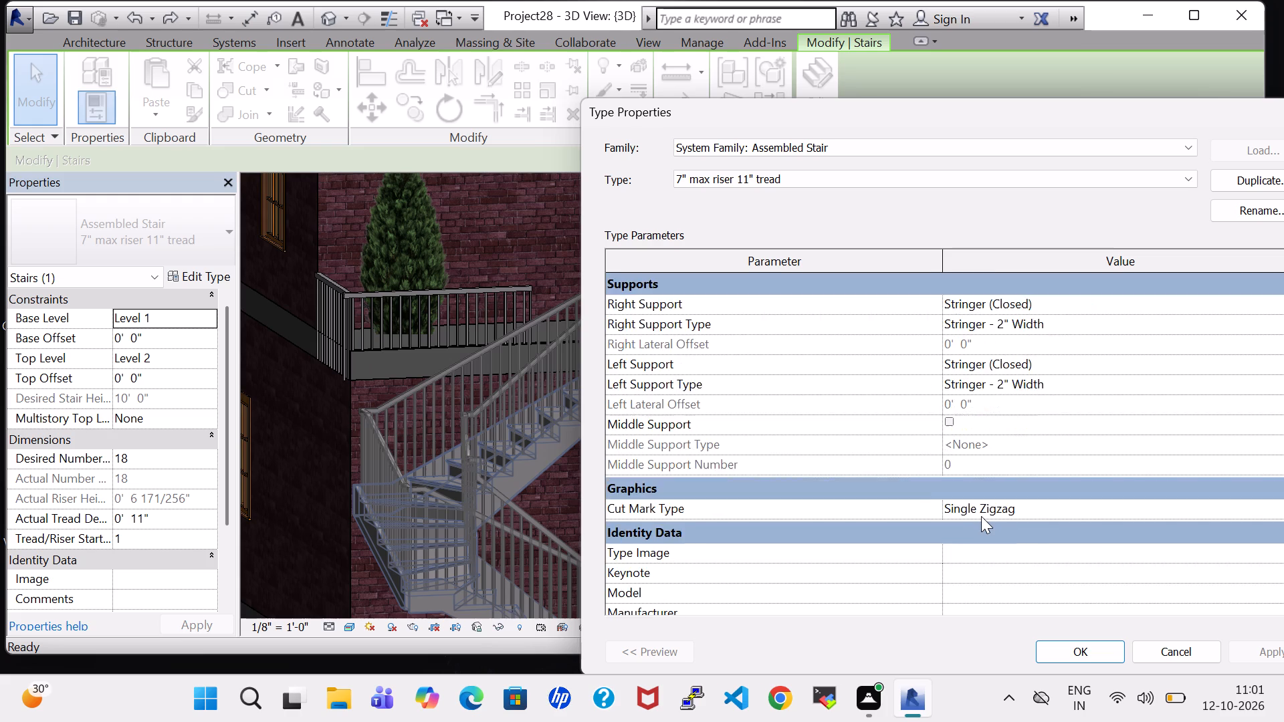
pyautogui.scroll(-3, 981, 516)
pyautogui.click(1184, 654)
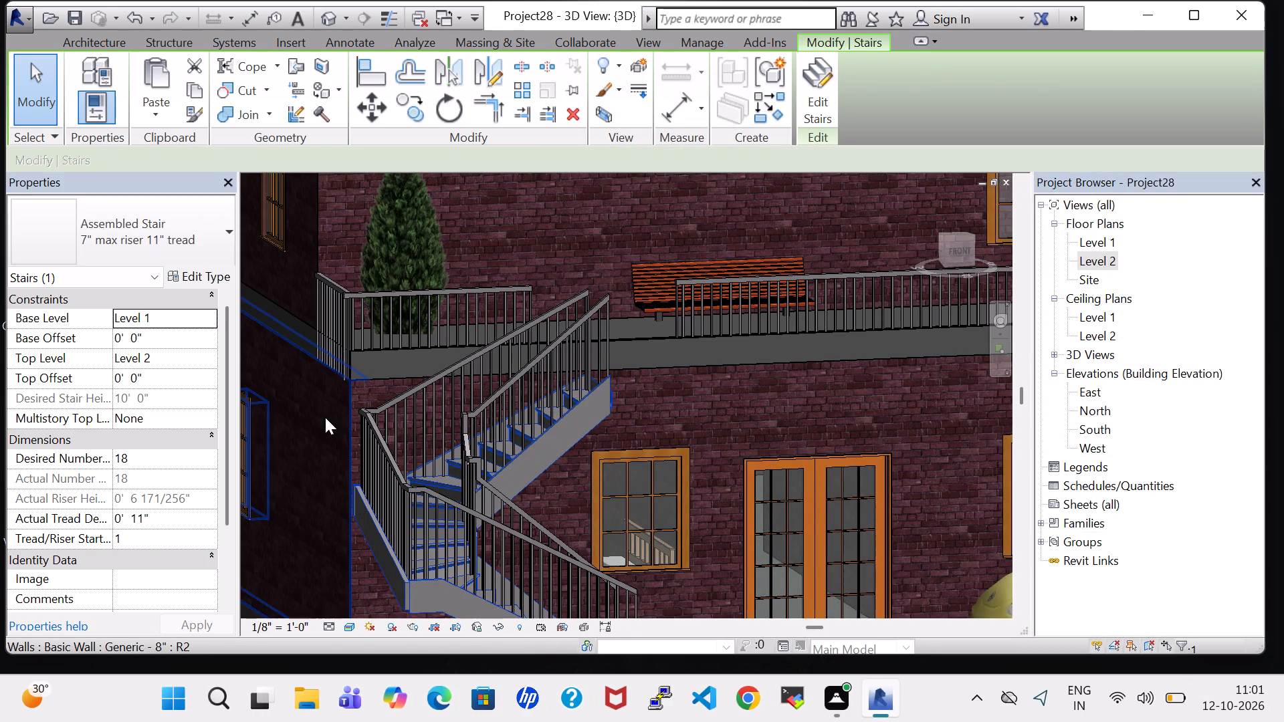
# Nudge the outside staircase in the 3D view by a net one increment down and one increment left, and deselect it.
pyautogui.keyDown('shift'); pyautogui.moveTo(325, 417); pyautogui.dragTo(423, 446, button='middle'); pyautogui.keyUp('shift')
pyautogui.keyDown('shift'); pyautogui.middleClick(423, 446); pyautogui.keyUp('shift')
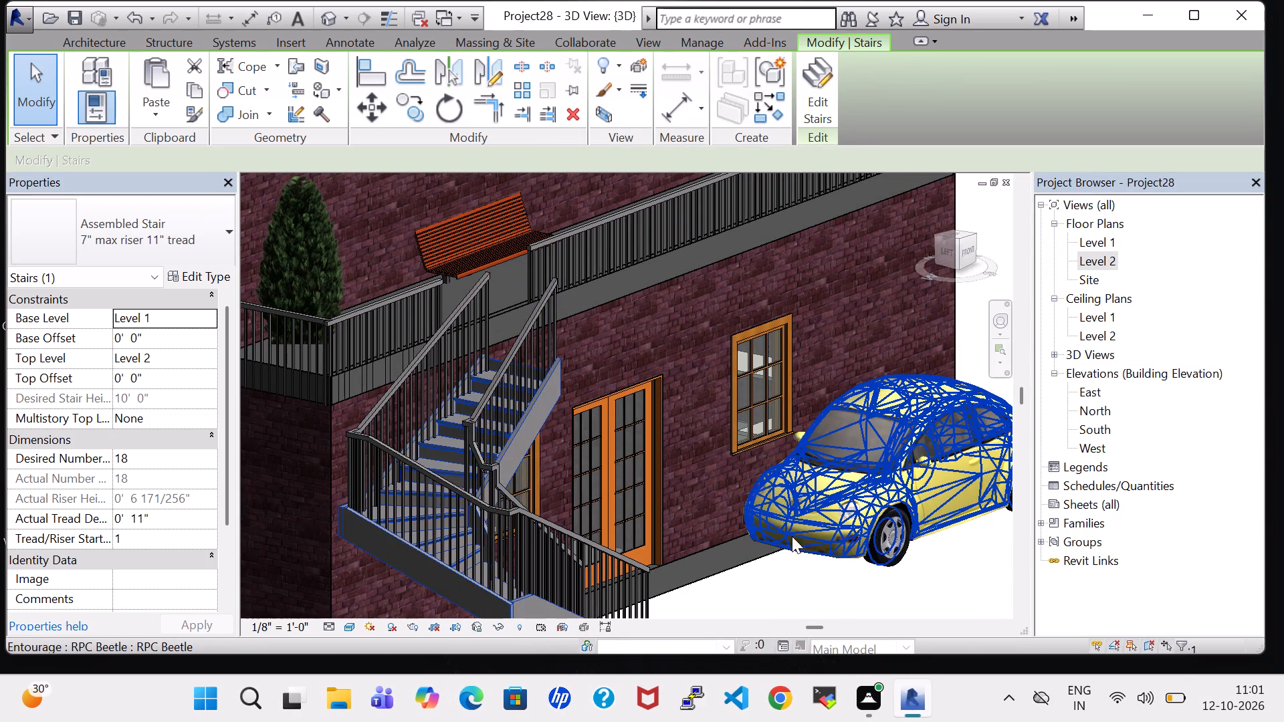
pyautogui.scroll(-1, 769, 557)
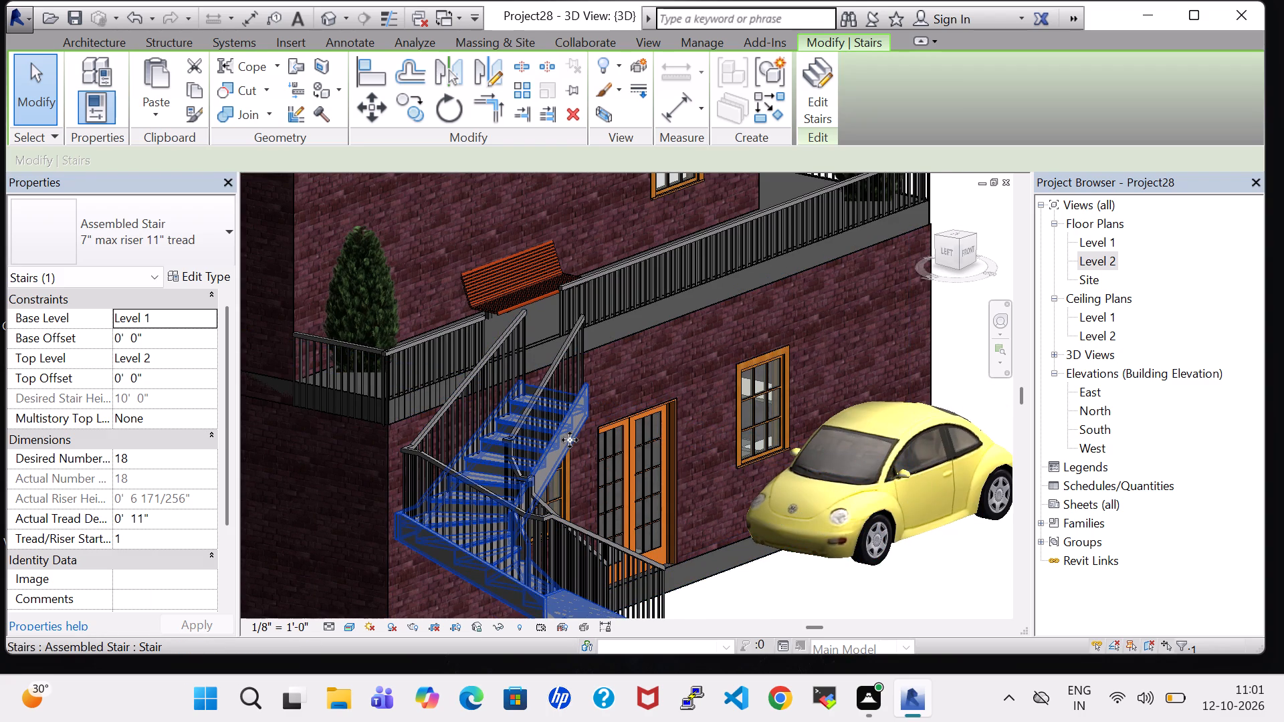
pyautogui.click(570, 440)
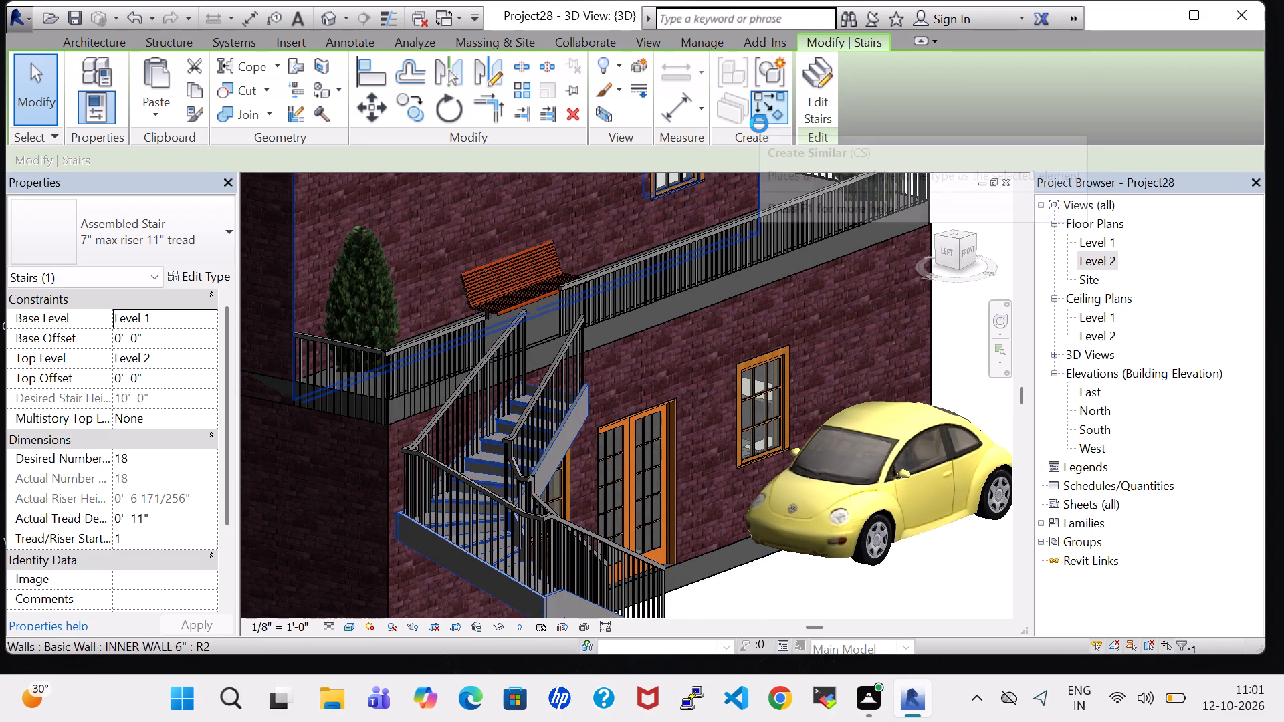
pyautogui.press('Up')
pyautogui.press('Down')
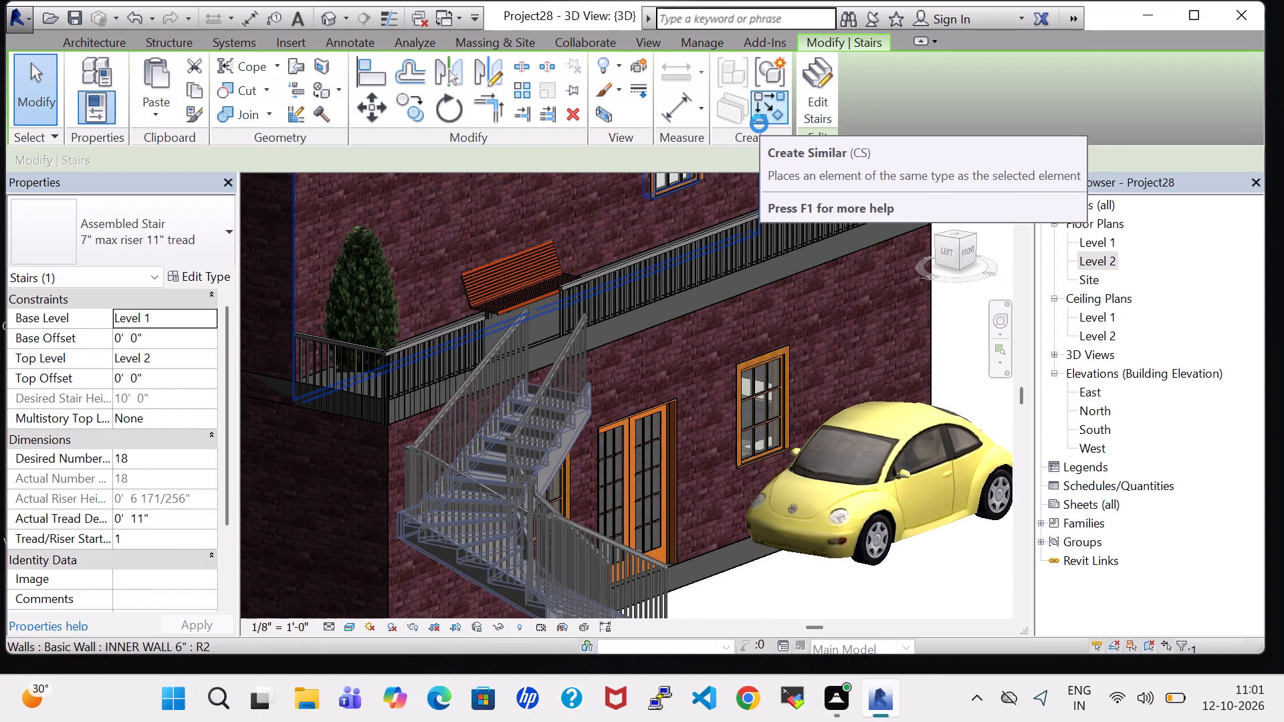
pyautogui.press('Down')
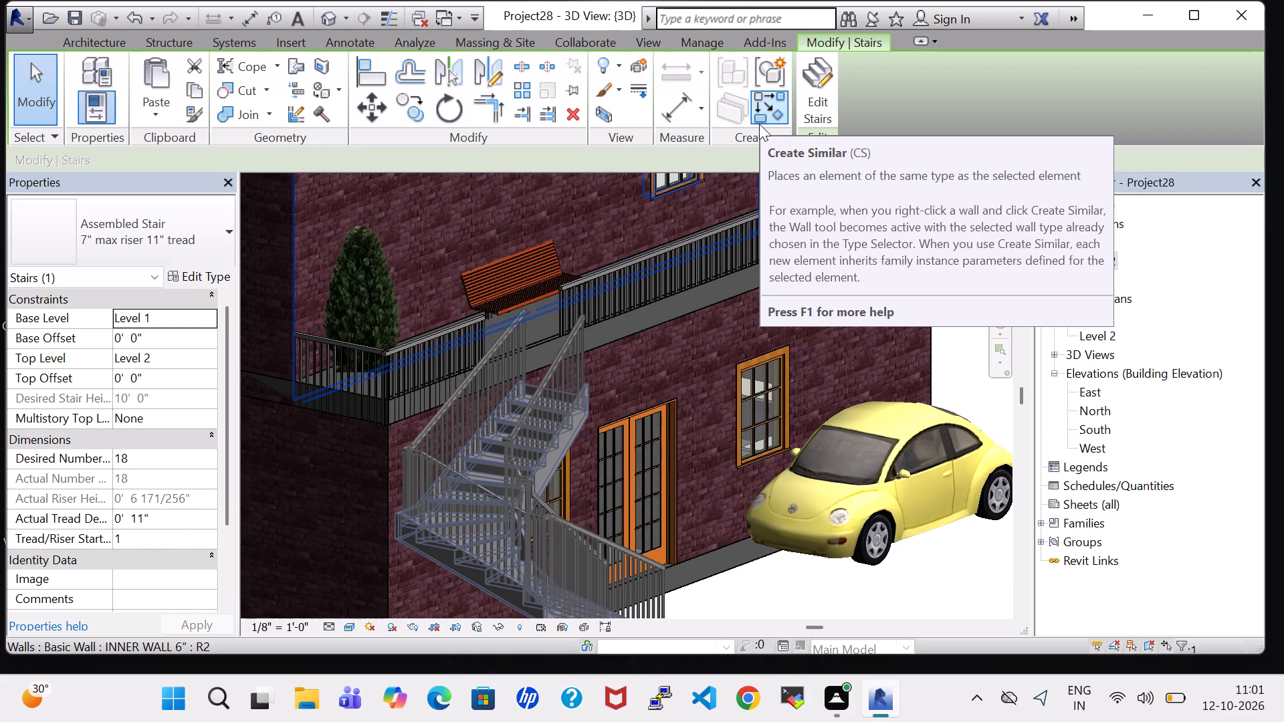
pyautogui.press('Up')
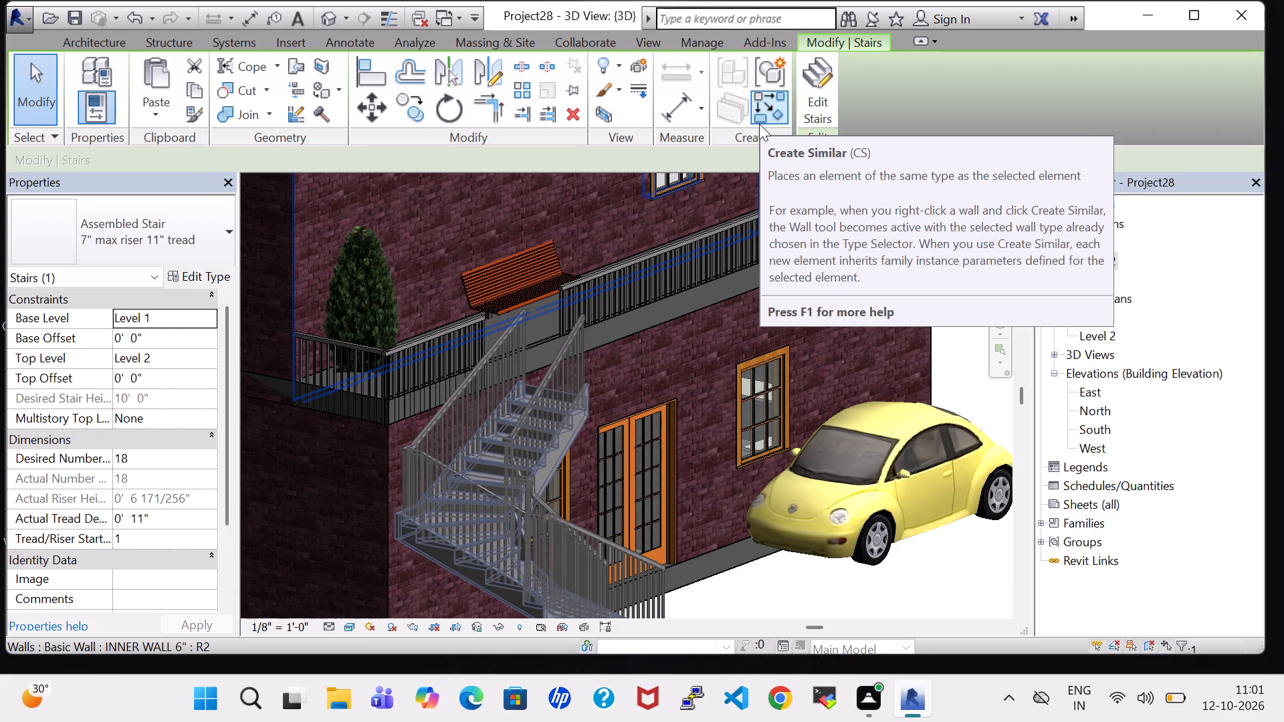
pyautogui.press('Down')
pyautogui.press('Right')
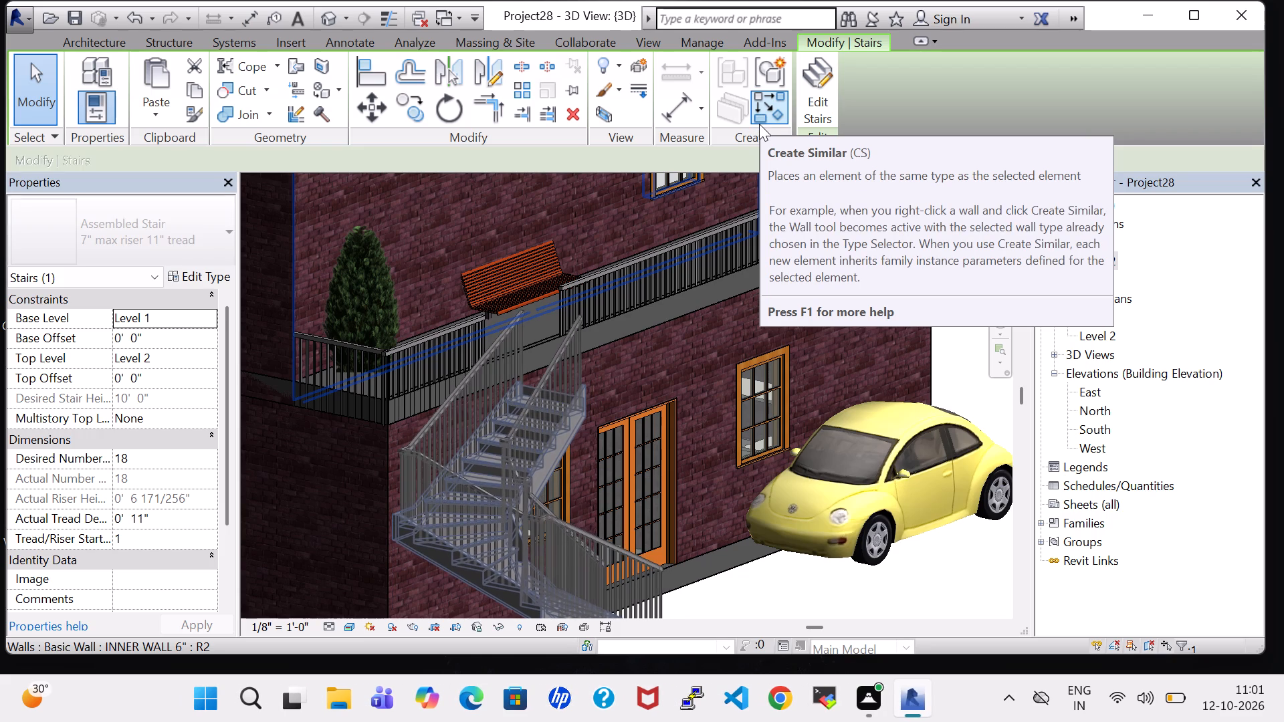
pyautogui.press('Left')
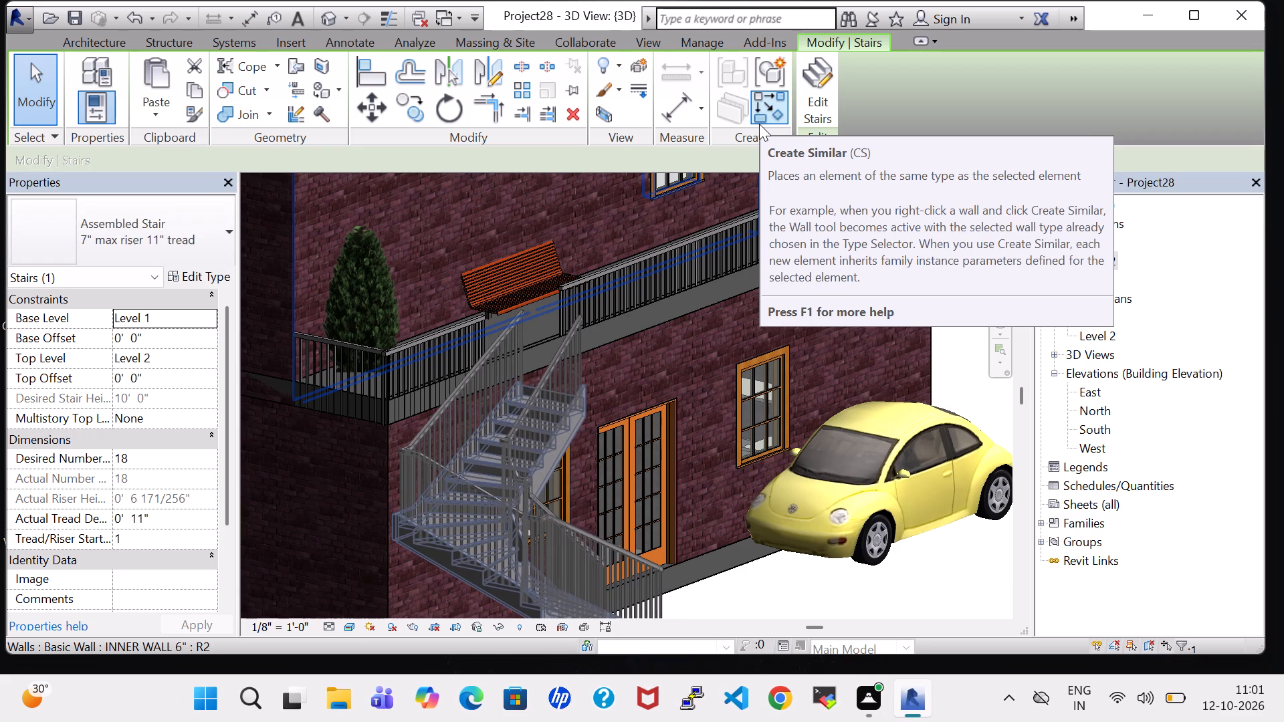
pyautogui.press('Left')
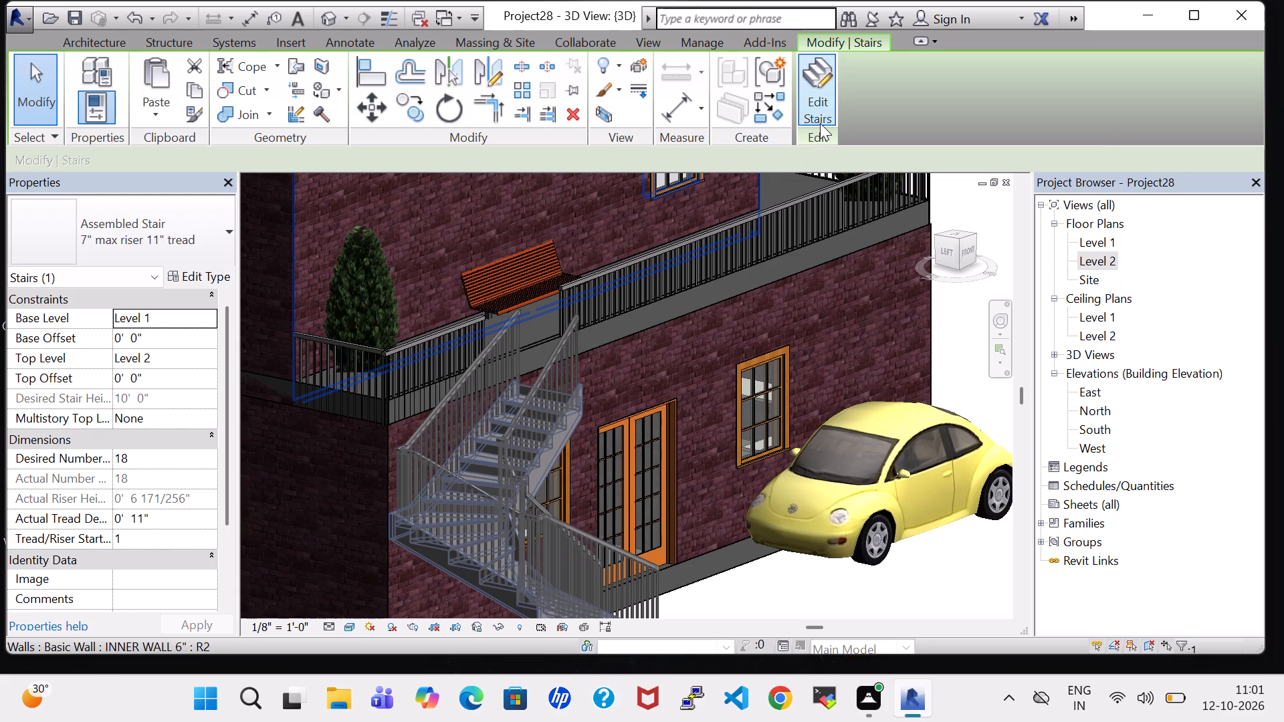
pyautogui.click(745, 584)
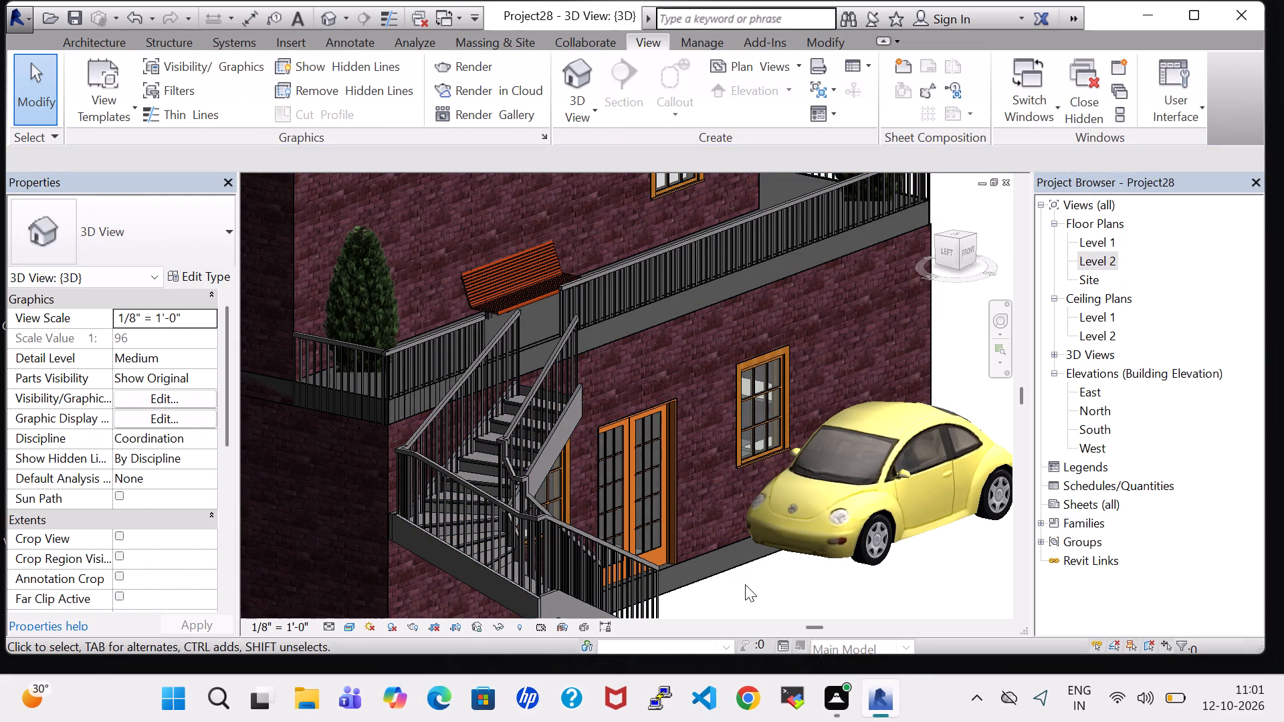
# Examine from the front how the outside staircase's upper end meets the balcony slab and the railing opening.
pyautogui.keyDown('shift'); pyautogui.moveTo(745, 584); pyautogui.dragTo(612, 415, button='middle'); pyautogui.keyUp('shift')
pyautogui.scroll(1, 612, 415)
pyautogui.scroll(-1, 650, 400)
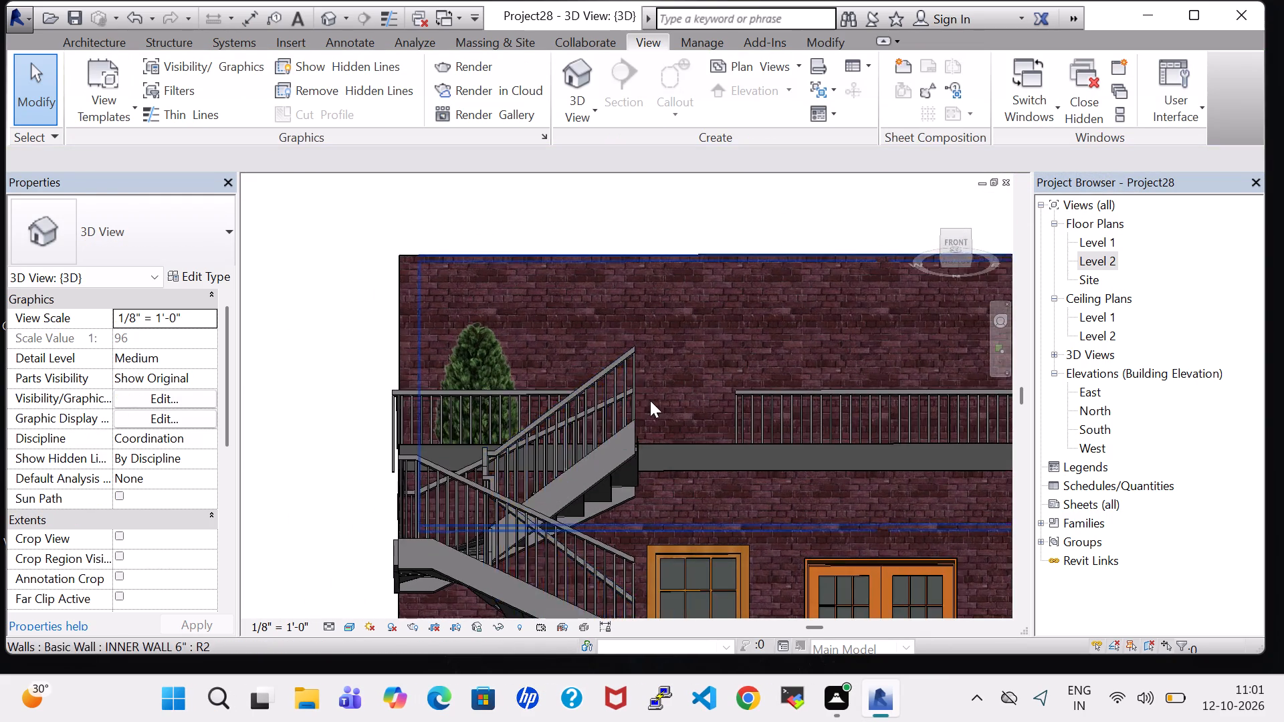
pyautogui.scroll(-1, 650, 400)
pyautogui.keyDown('shift'); pyautogui.moveTo(659, 263); pyautogui.dragTo(657, 392, button='middle'); pyautogui.keyUp('shift')
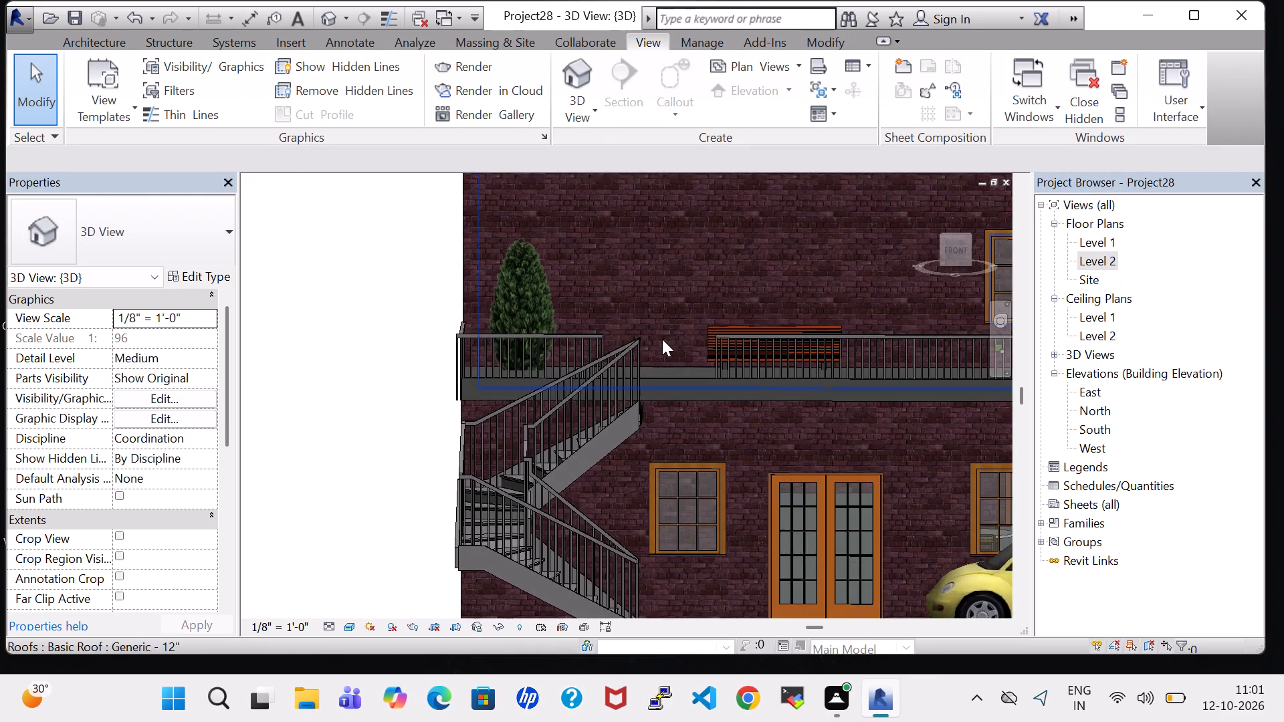
pyautogui.scroll(-1, 665, 334)
pyautogui.click(657, 281)
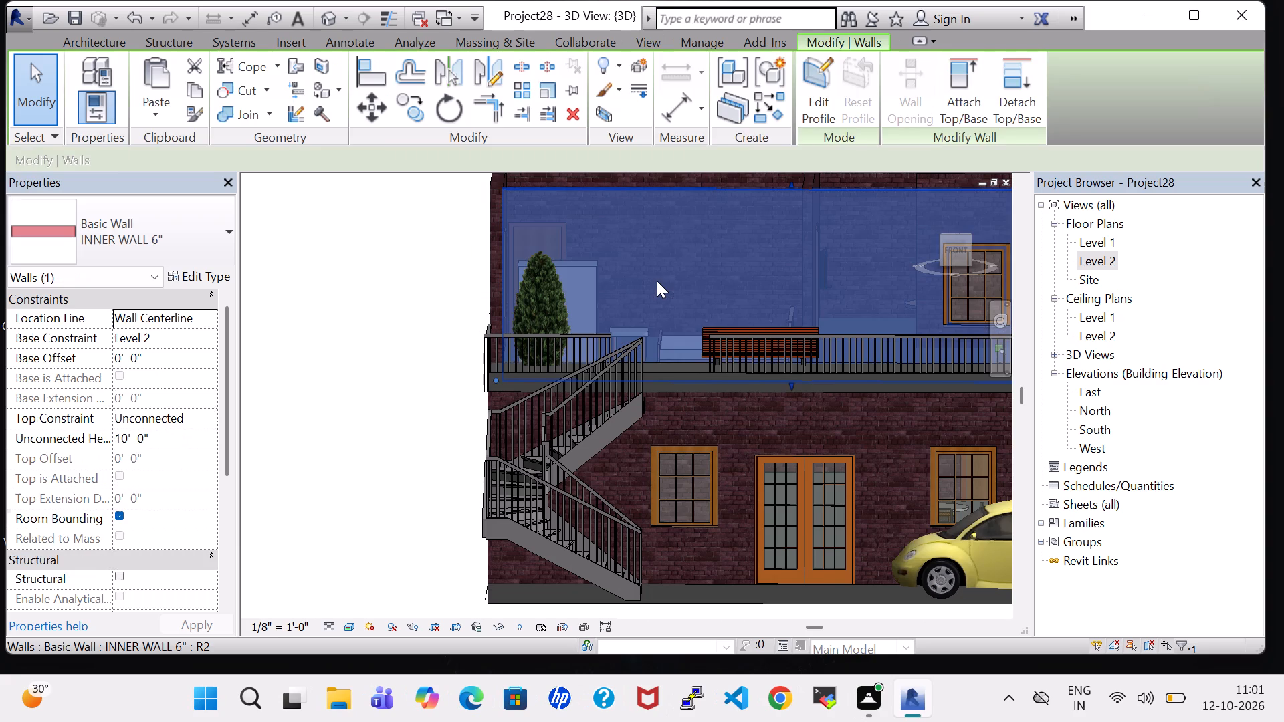
pyautogui.click(360, 277)
# Review the whole house model from above and from the front, including the outside staircase's position at the front wall.
pyautogui.keyDown('shift'); pyautogui.moveTo(416, 267); pyautogui.dragTo(401, 541, button='middle'); pyautogui.keyUp('shift')
pyautogui.scroll(-7, 615, 477)
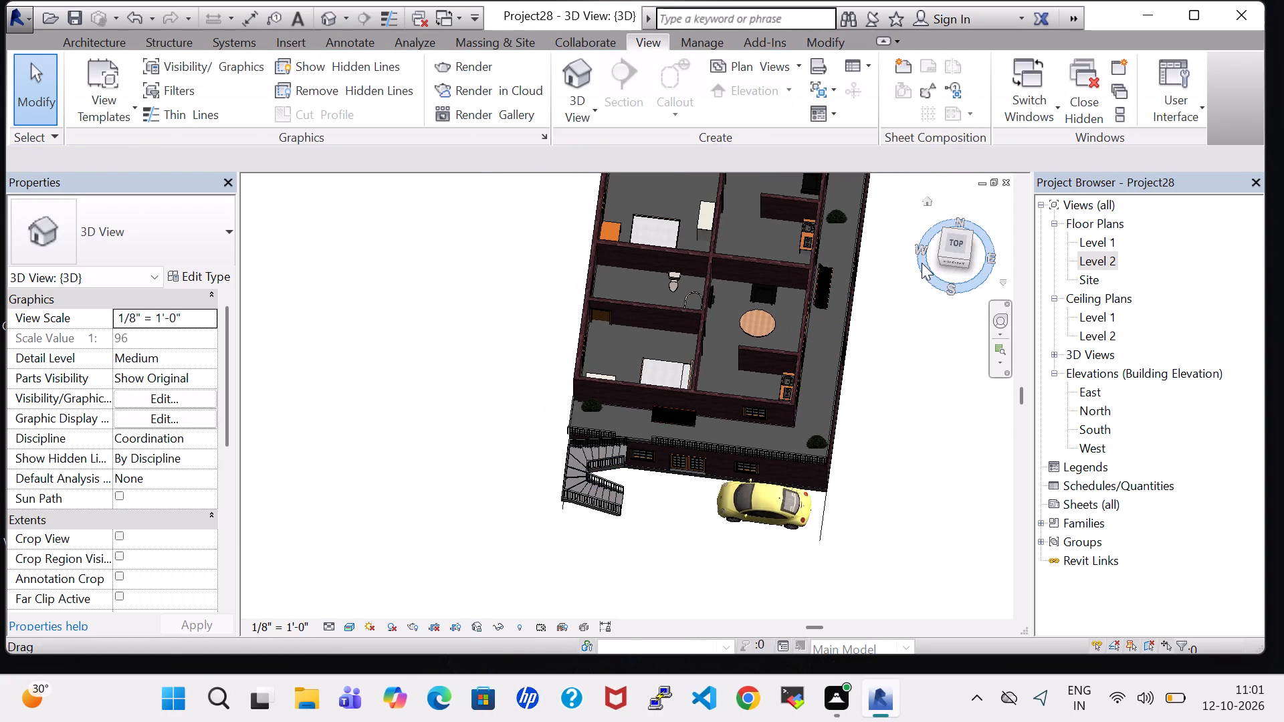
pyautogui.click(952, 249)
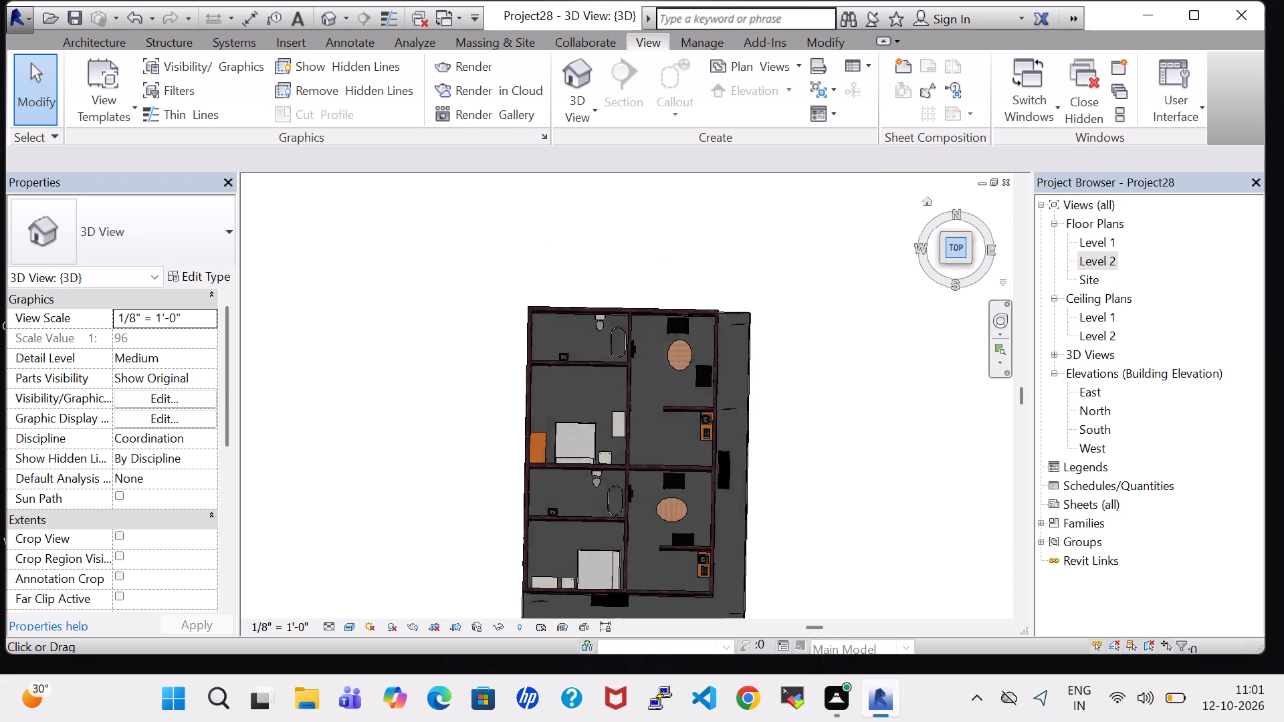
pyautogui.scroll(2, 814, 384)
pyautogui.scroll(1, 762, 372)
pyautogui.moveTo(762, 372); pyautogui.dragTo(815, 390, button='middle')
pyautogui.scroll(-2, 814, 390)
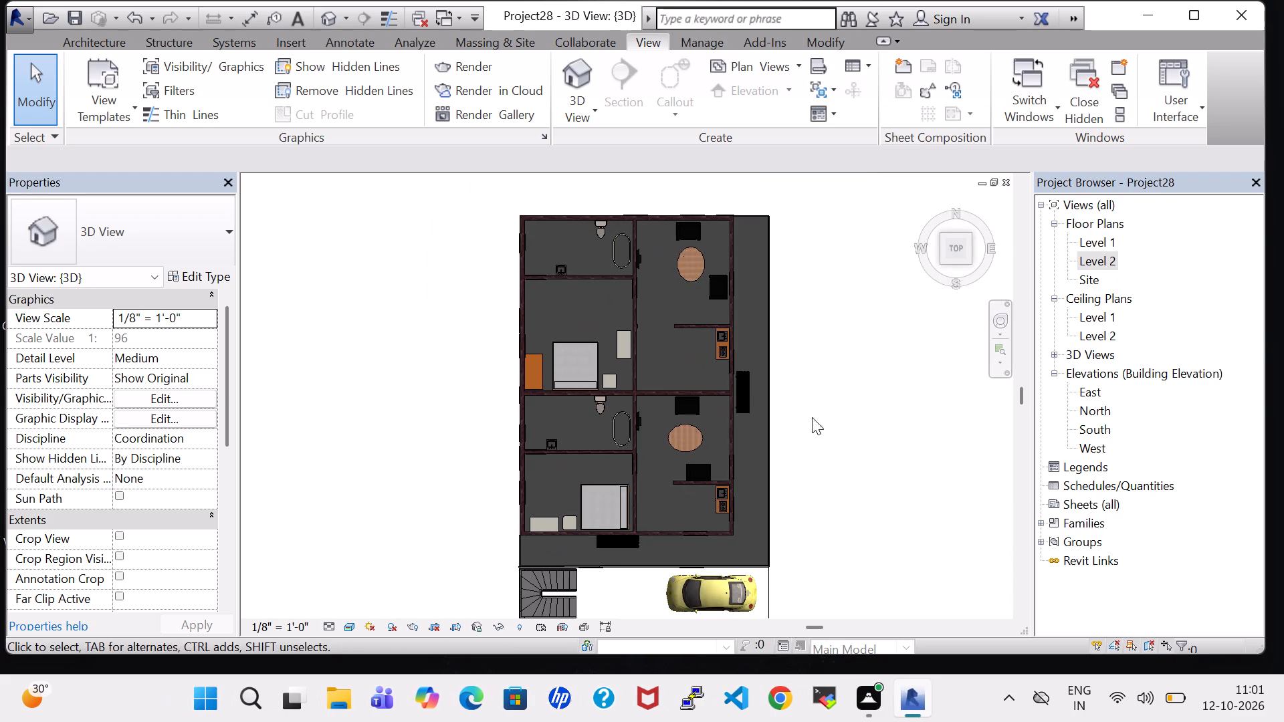
pyautogui.keyDown('shift'); pyautogui.moveTo(825, 527); pyautogui.dragTo(798, 326, button='middle'); pyautogui.keyUp('shift')
pyautogui.keyDown('shift'); pyautogui.scroll(1, 825, 527); pyautogui.keyUp('shift')
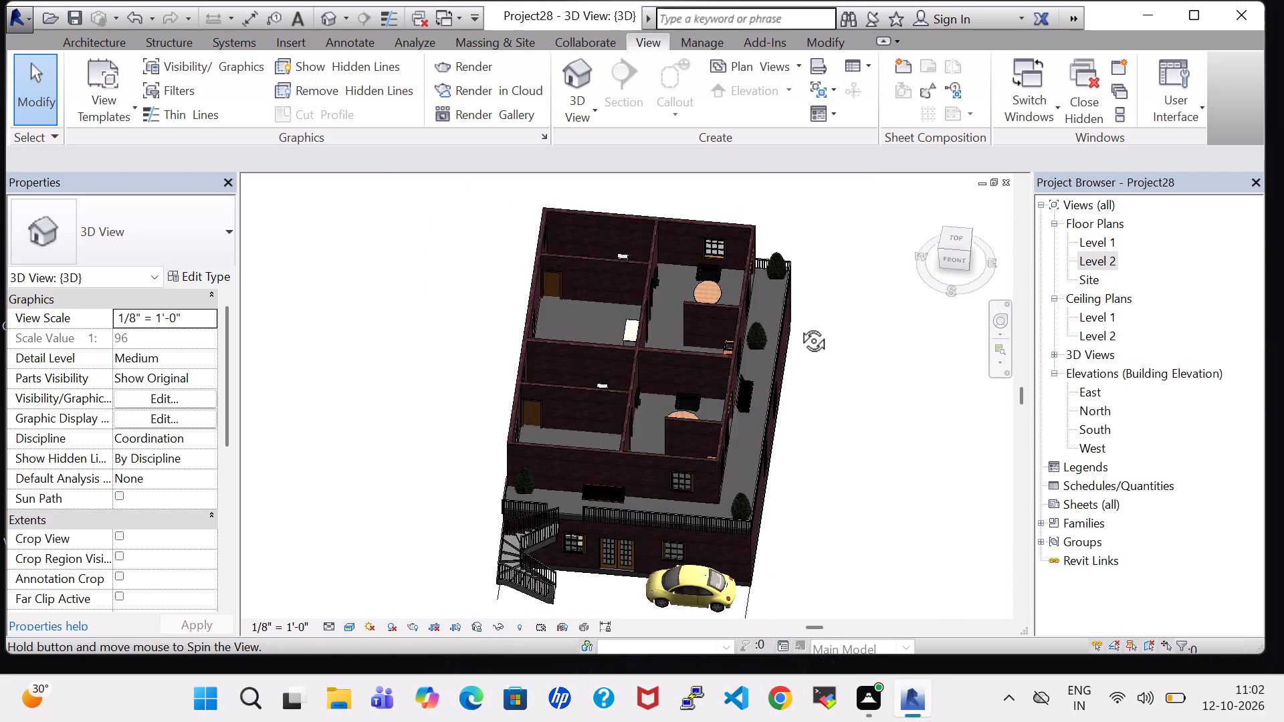
pyautogui.keyDown('shift'); pyautogui.moveTo(762, 500); pyautogui.dragTo(771, 362, button='middle'); pyautogui.keyUp('shift')
pyautogui.keyDown('shift'); pyautogui.scroll(1, 764, 500); pyautogui.keyUp('shift')
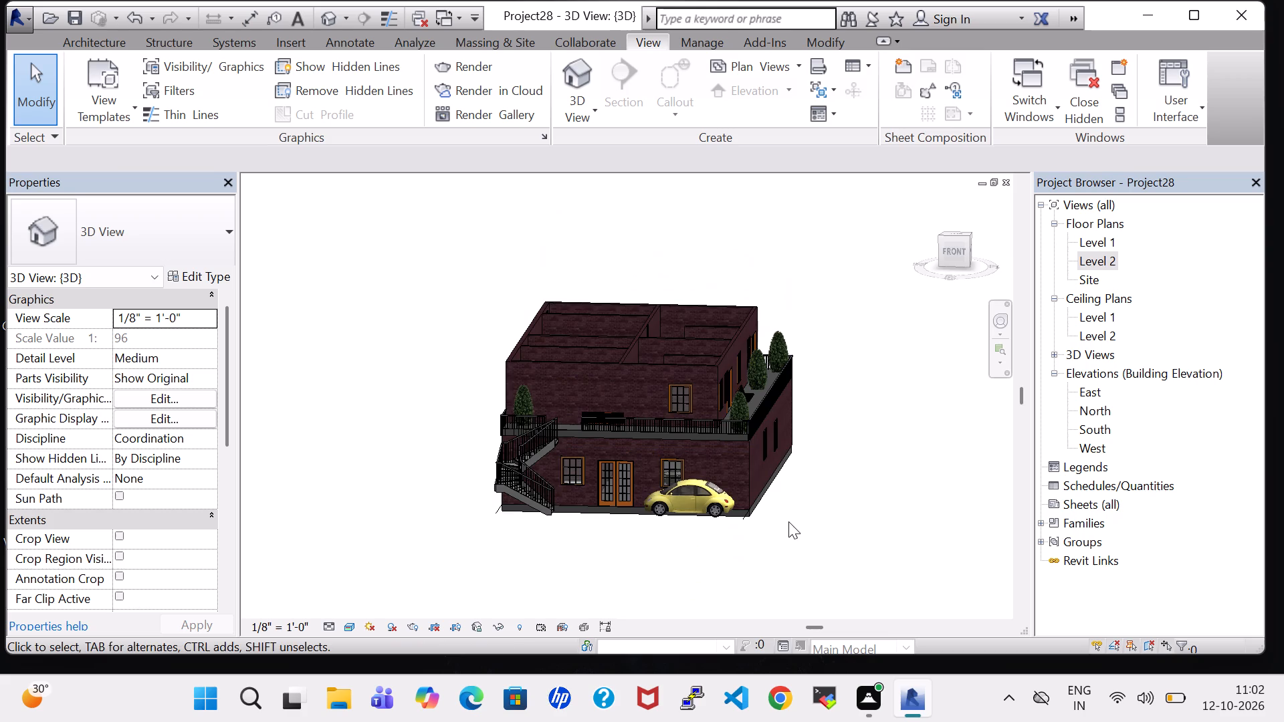
pyautogui.keyDown('shift'); pyautogui.scroll(1, 788, 521); pyautogui.keyUp('shift')
pyautogui.keyDown('shift'); pyautogui.moveTo(788, 521); pyautogui.dragTo(792, 457, button='middle'); pyautogui.keyUp('shift')
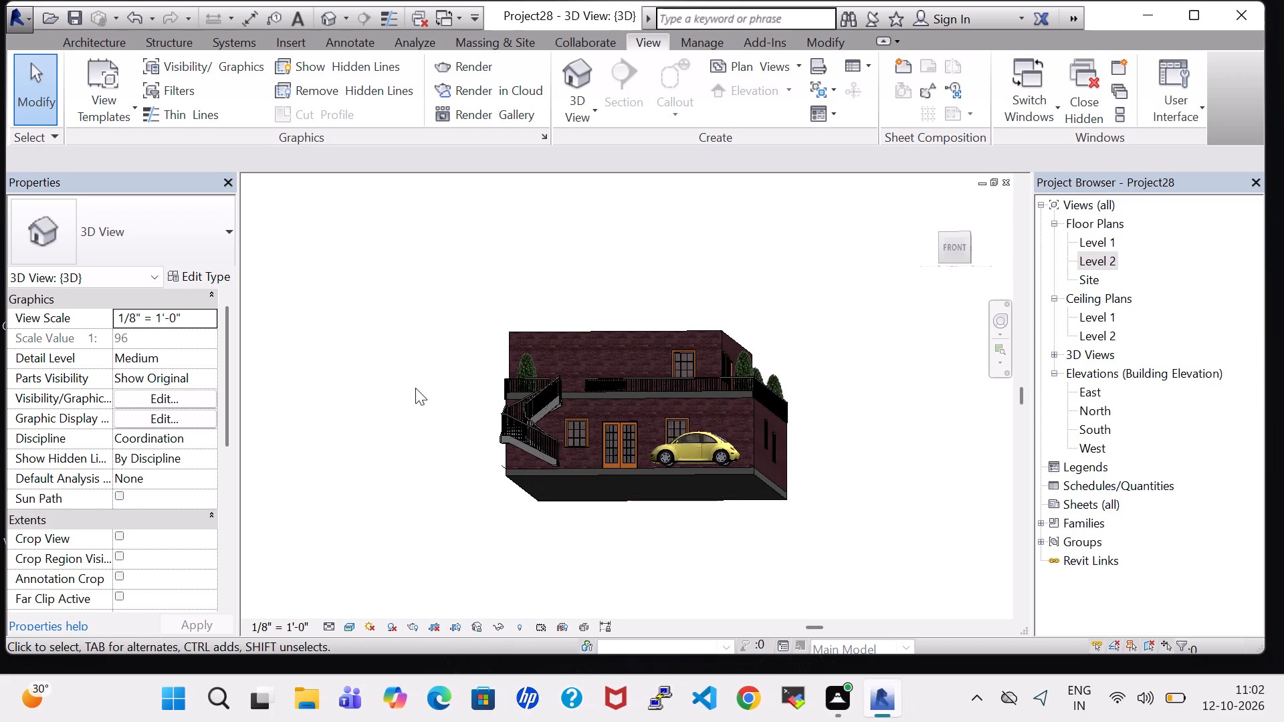
pyautogui.keyDown('shift'); pyautogui.moveTo(421, 339); pyautogui.dragTo(439, 584, button='middle'); pyautogui.keyUp('shift')
pyautogui.keyDown('shift'); pyautogui.scroll(1, 421, 339); pyautogui.keyUp('shift')
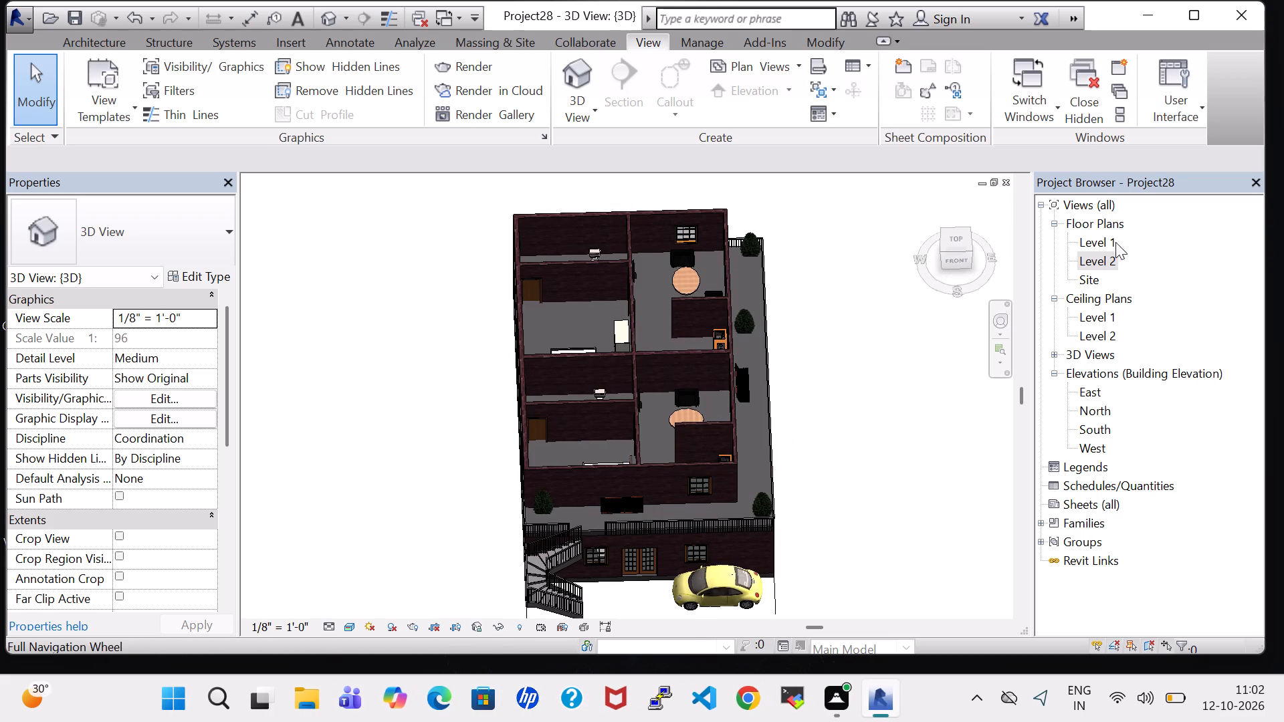
# Open the Level 1 floor plan.
pyautogui.doubleClick(1099, 242)
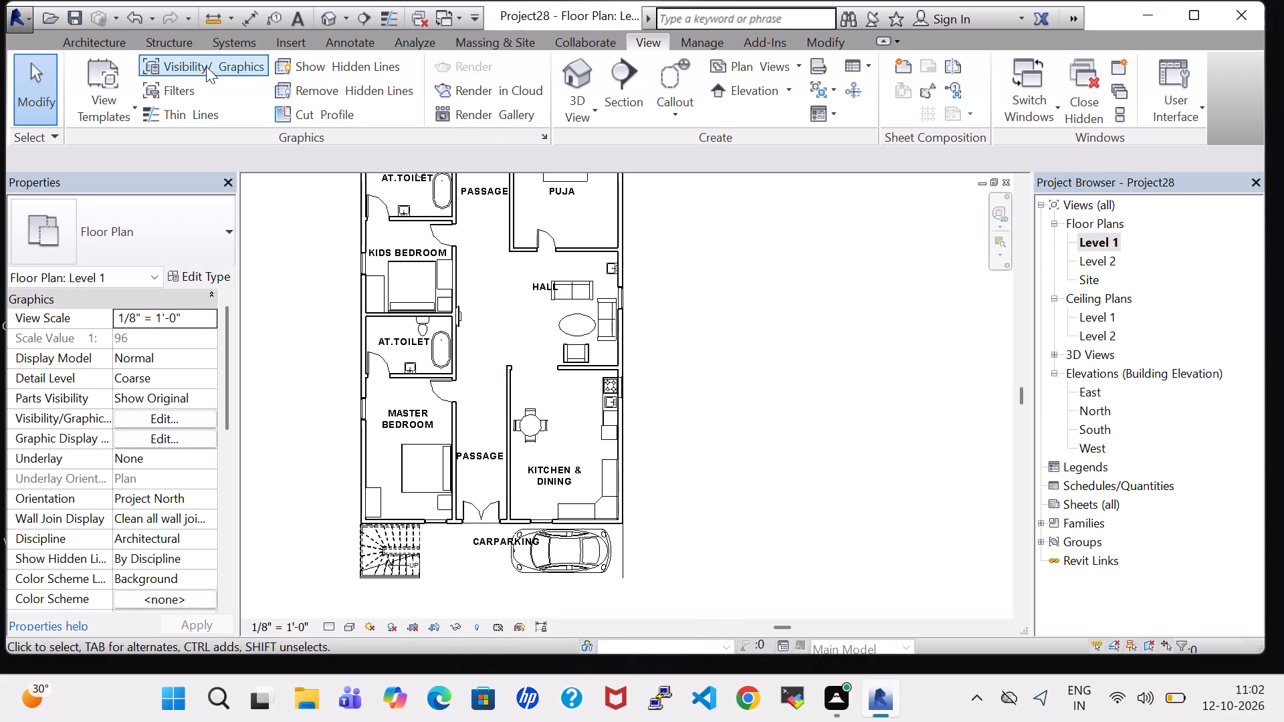
# Create a toposurface at elevation 0' 0" with four points at the corners of the car parking area and staircase strip along the front wall.
pyautogui.click(95, 51)
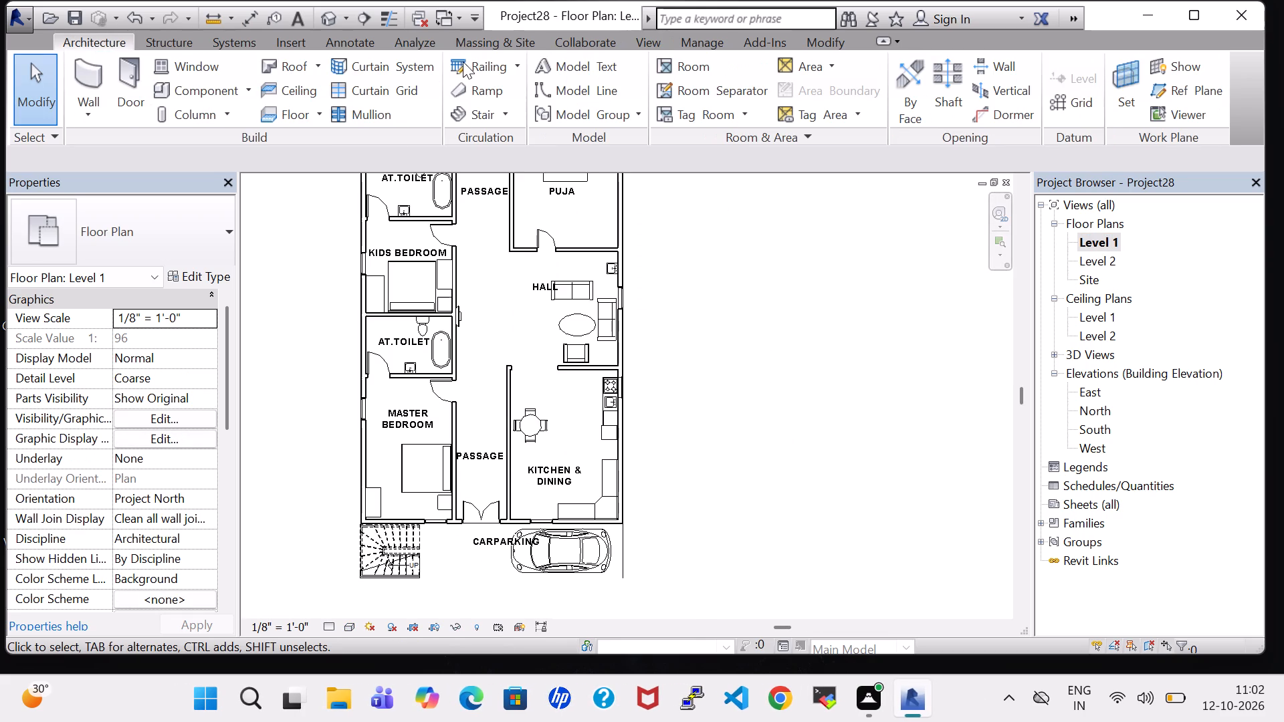
pyautogui.click(461, 39)
pyautogui.click(494, 66)
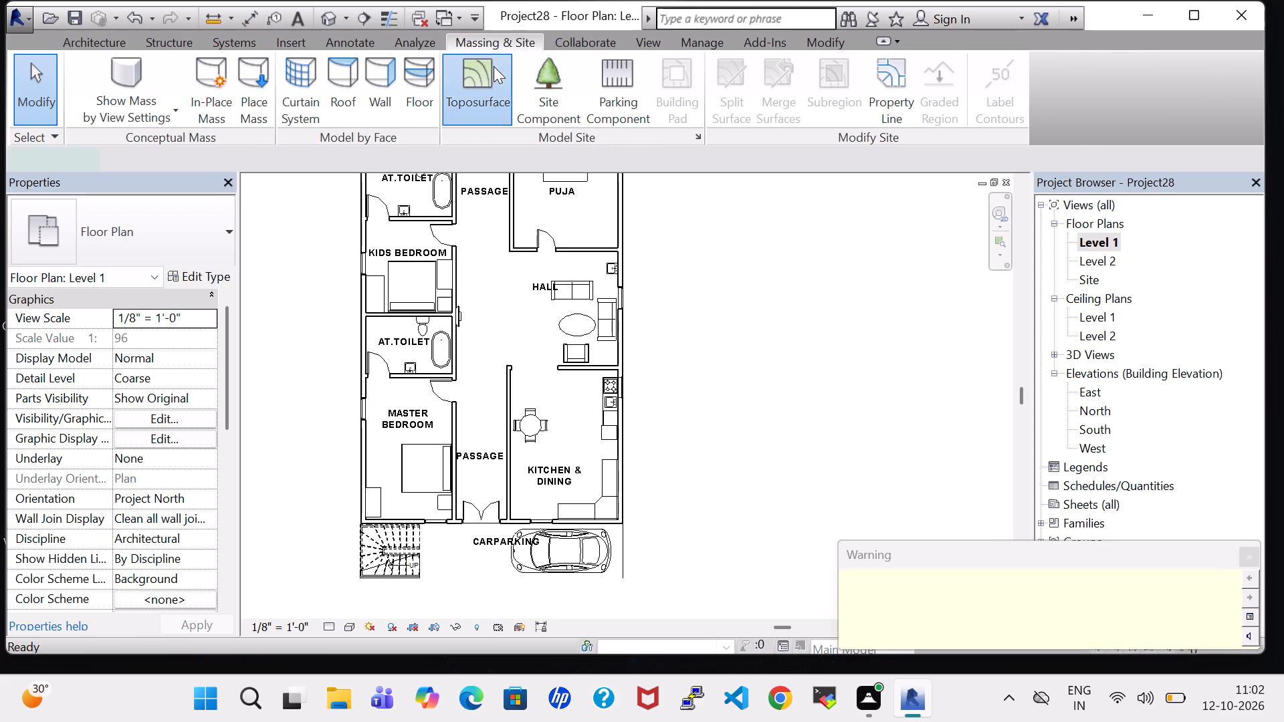
pyautogui.click(1251, 548)
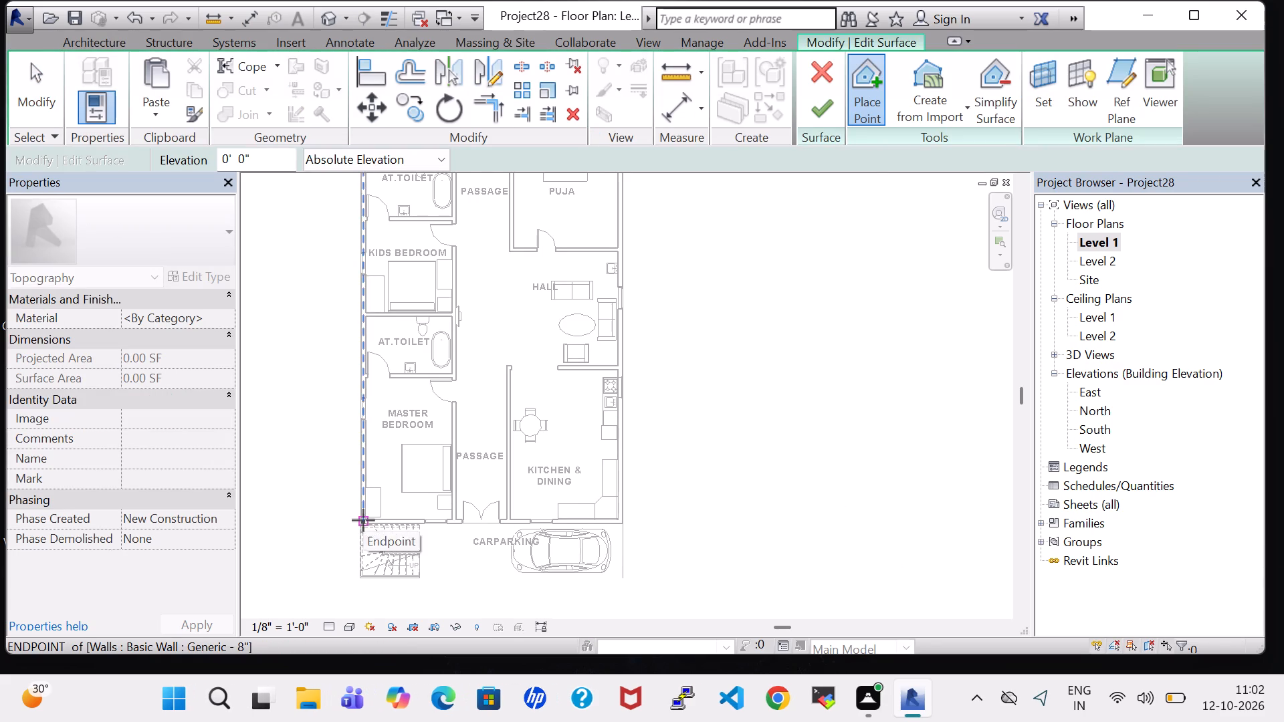
pyautogui.scroll(8, 363, 520)
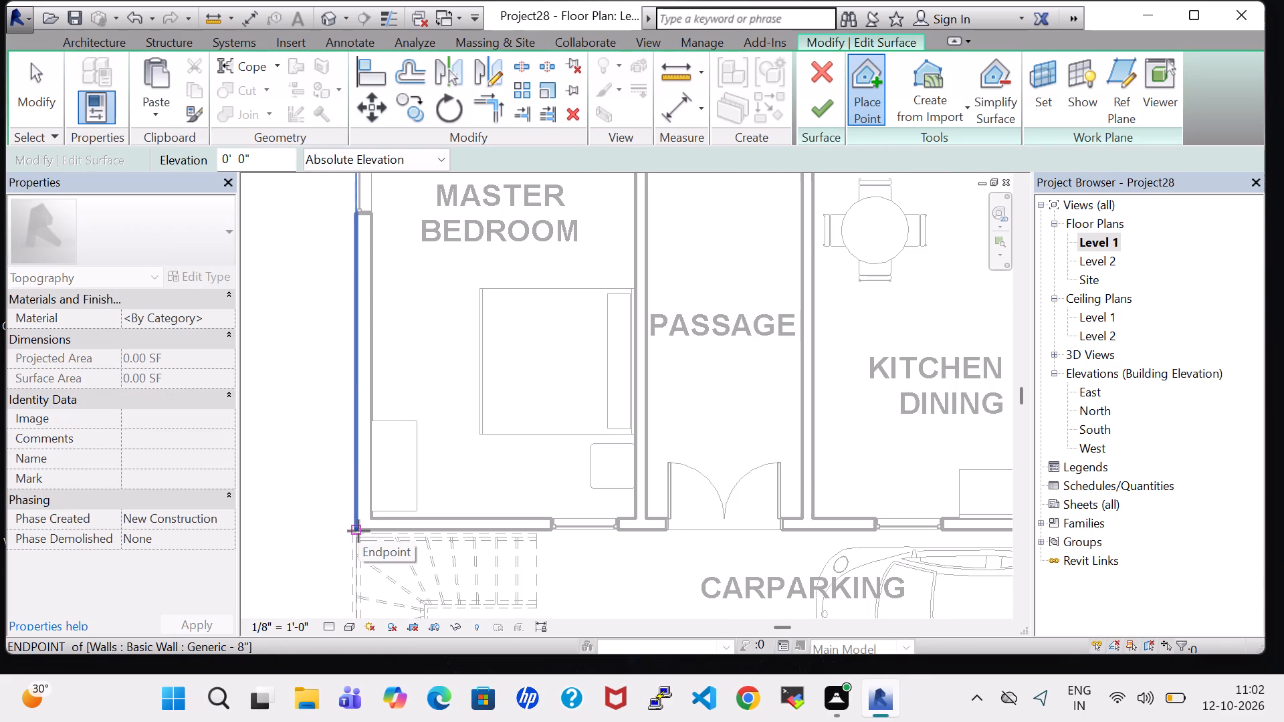
pyautogui.click(358, 531)
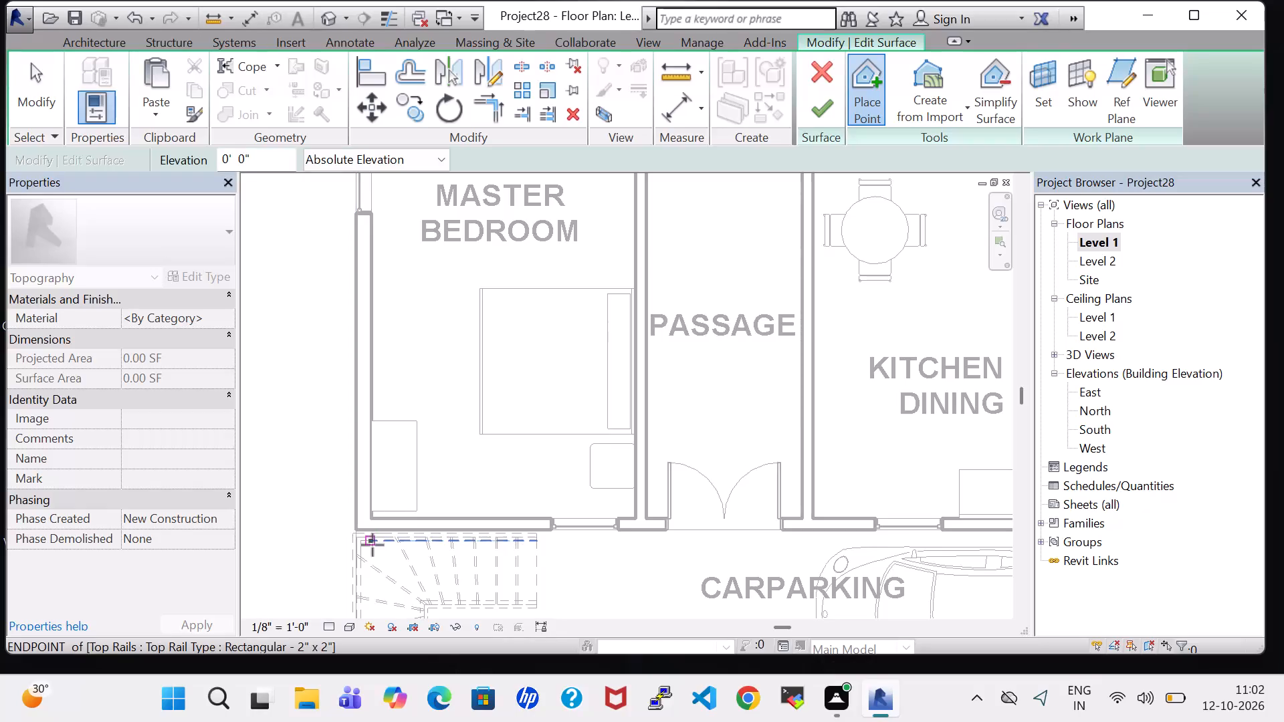
pyautogui.moveTo(361, 579); pyautogui.dragTo(374, 459, button='middle')
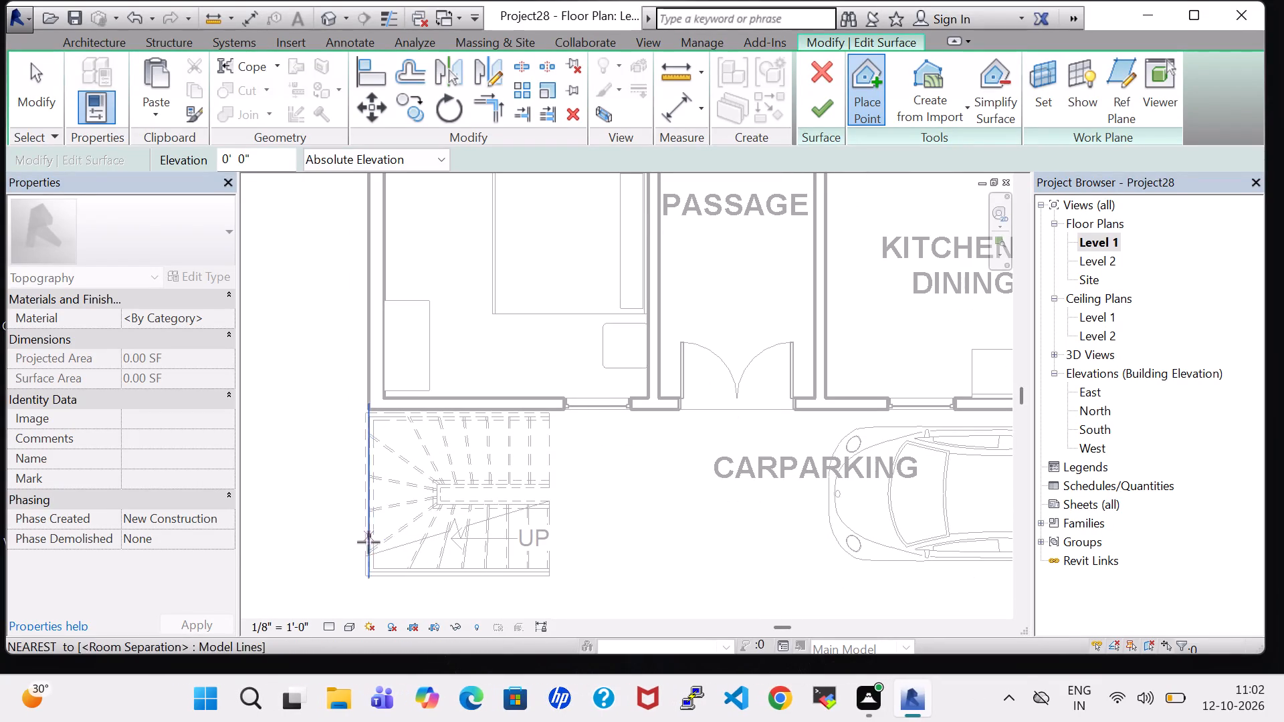
pyautogui.click(368, 574)
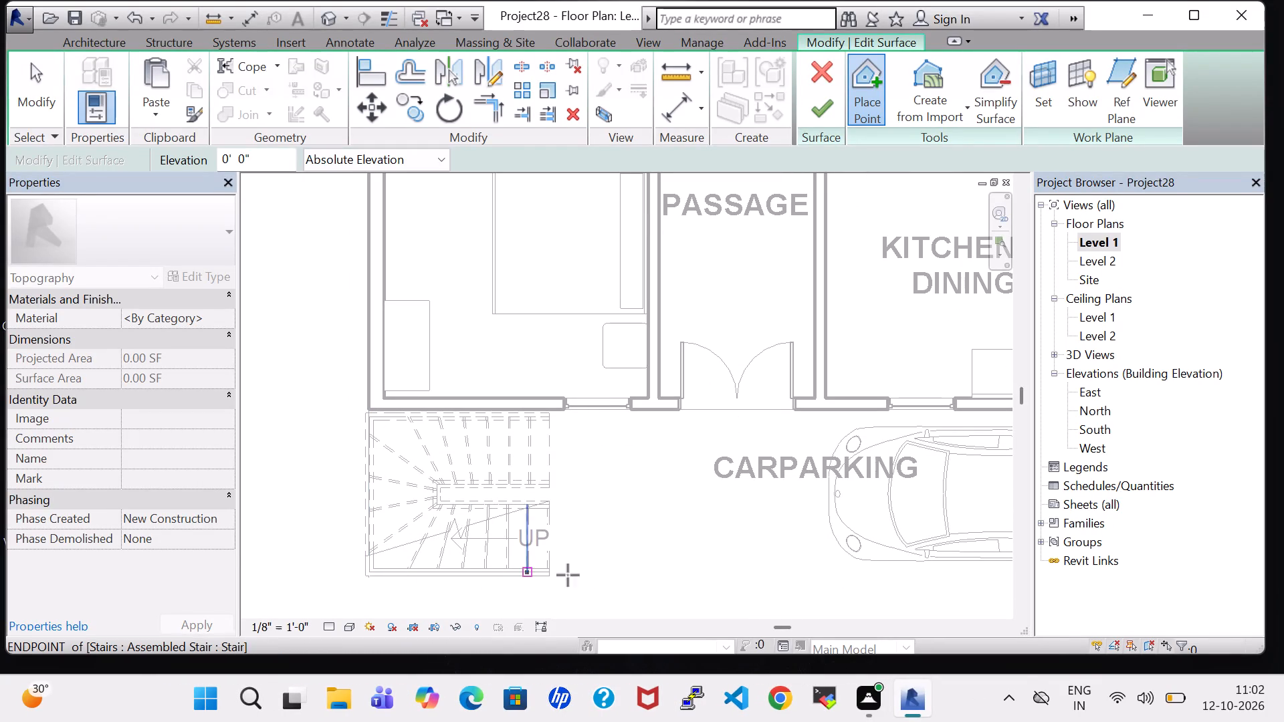
pyautogui.moveTo(656, 575); pyautogui.dragTo(299, 550, button='middle')
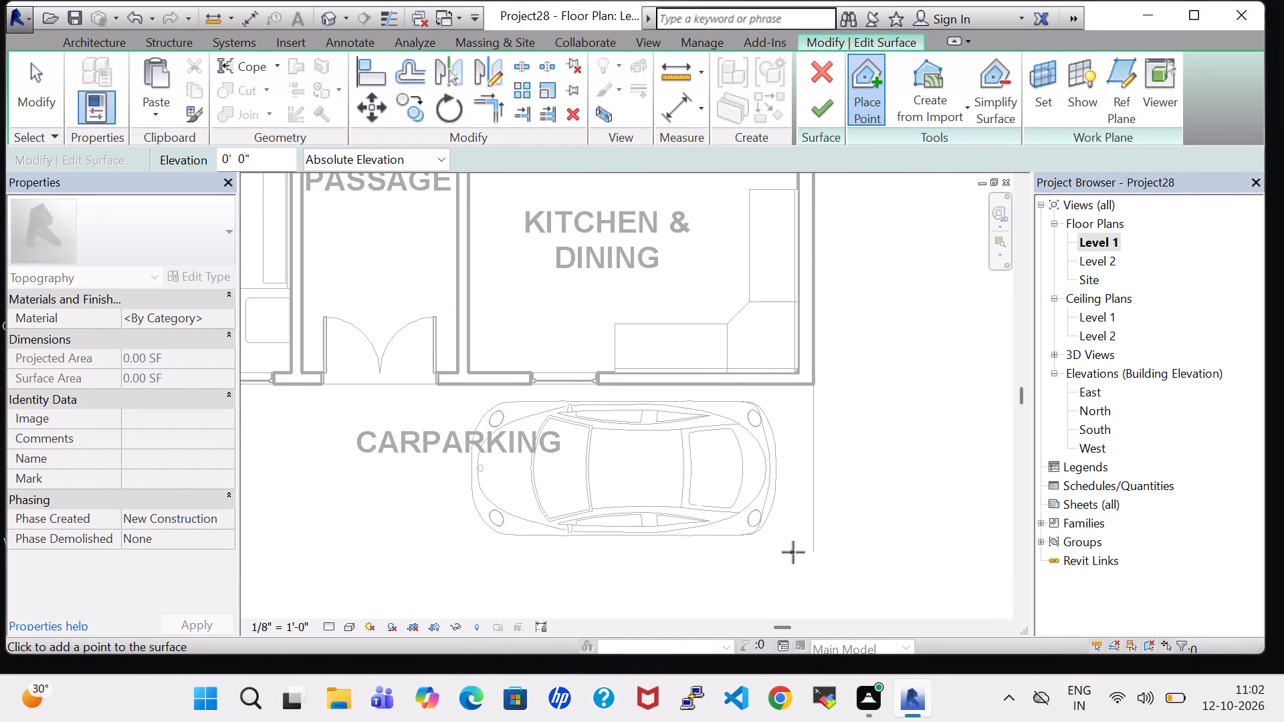
pyautogui.click(815, 550)
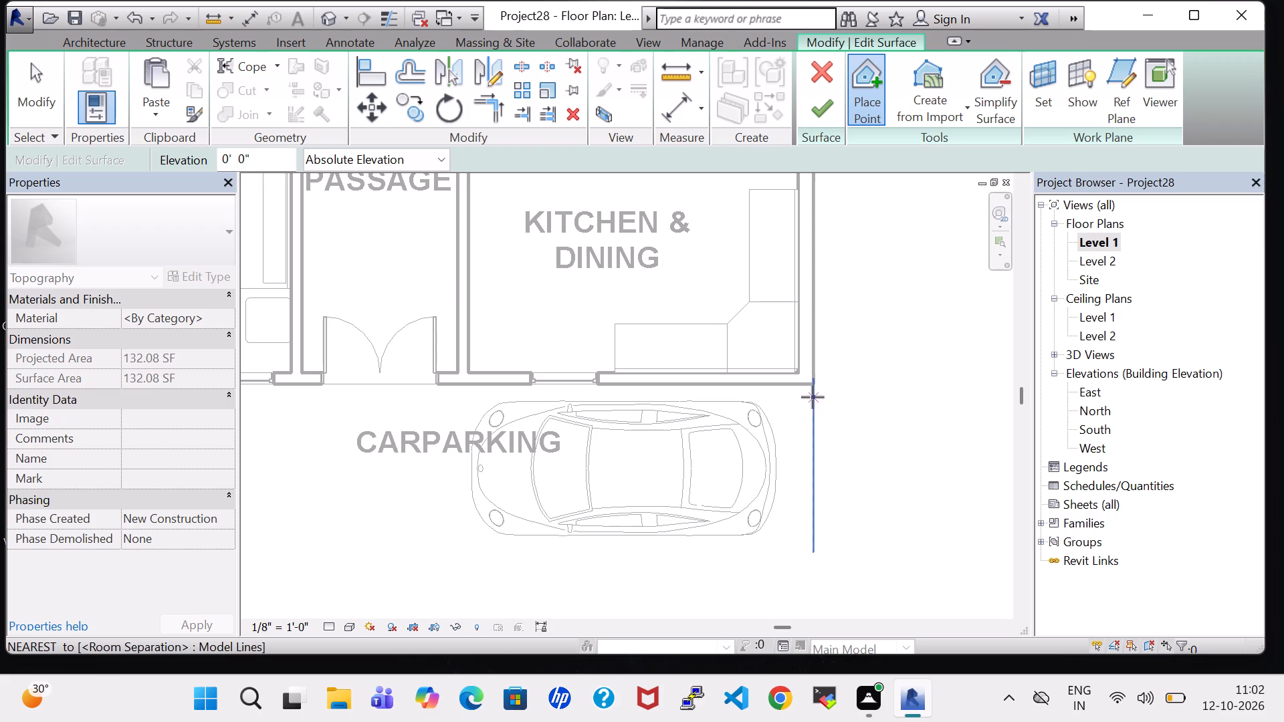
pyautogui.click(813, 385)
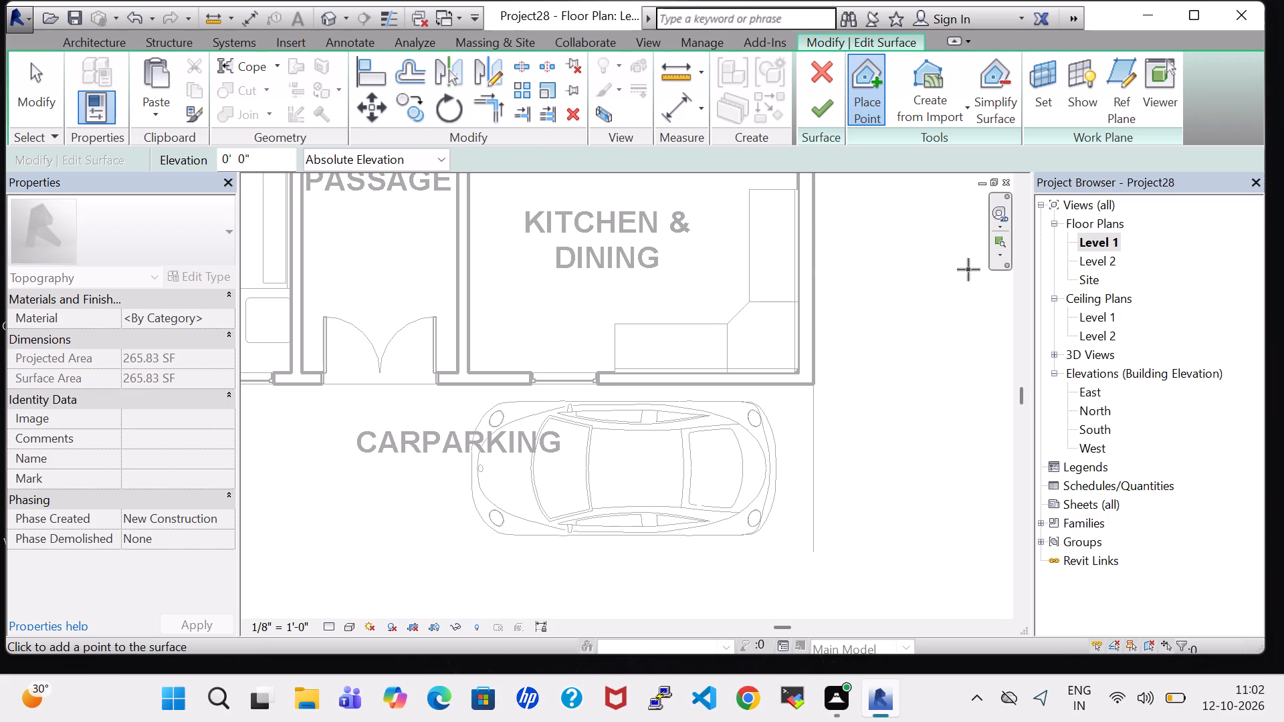
pyautogui.click(816, 123)
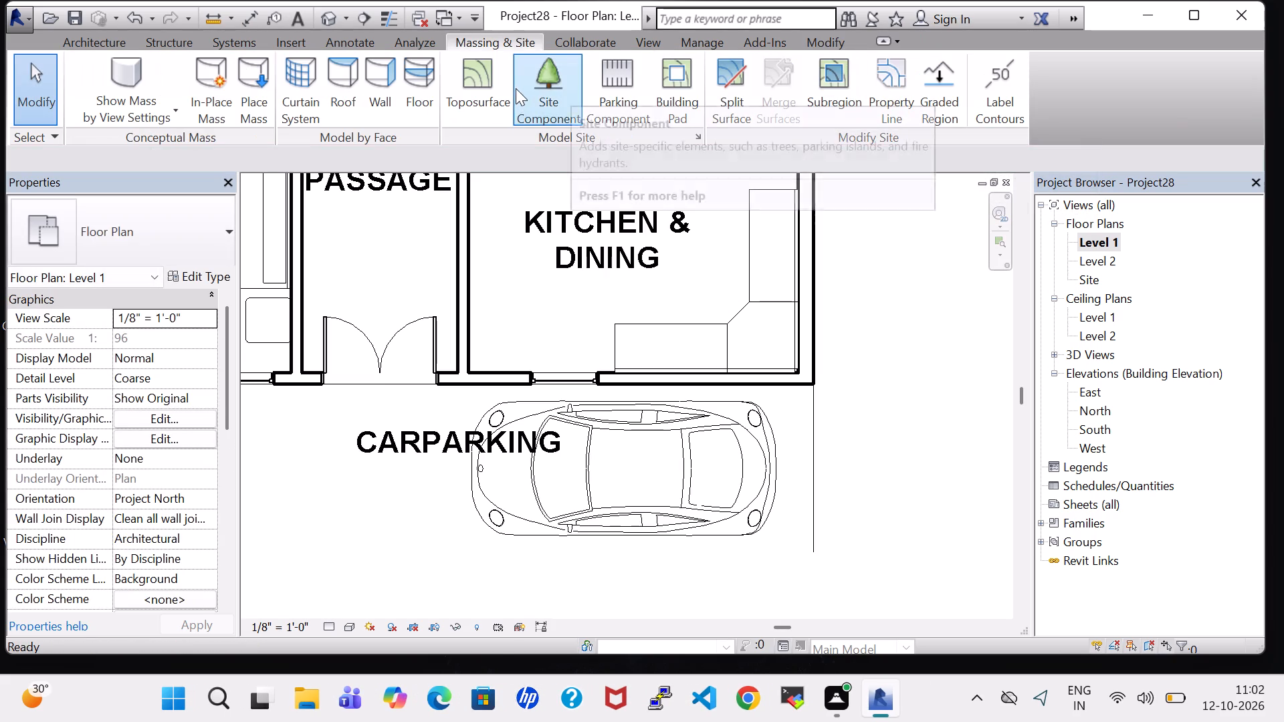
# Open the 3D view and examine how the new ground surface meets the front wall base and the outside staircase.
pyautogui.click(332, 13)
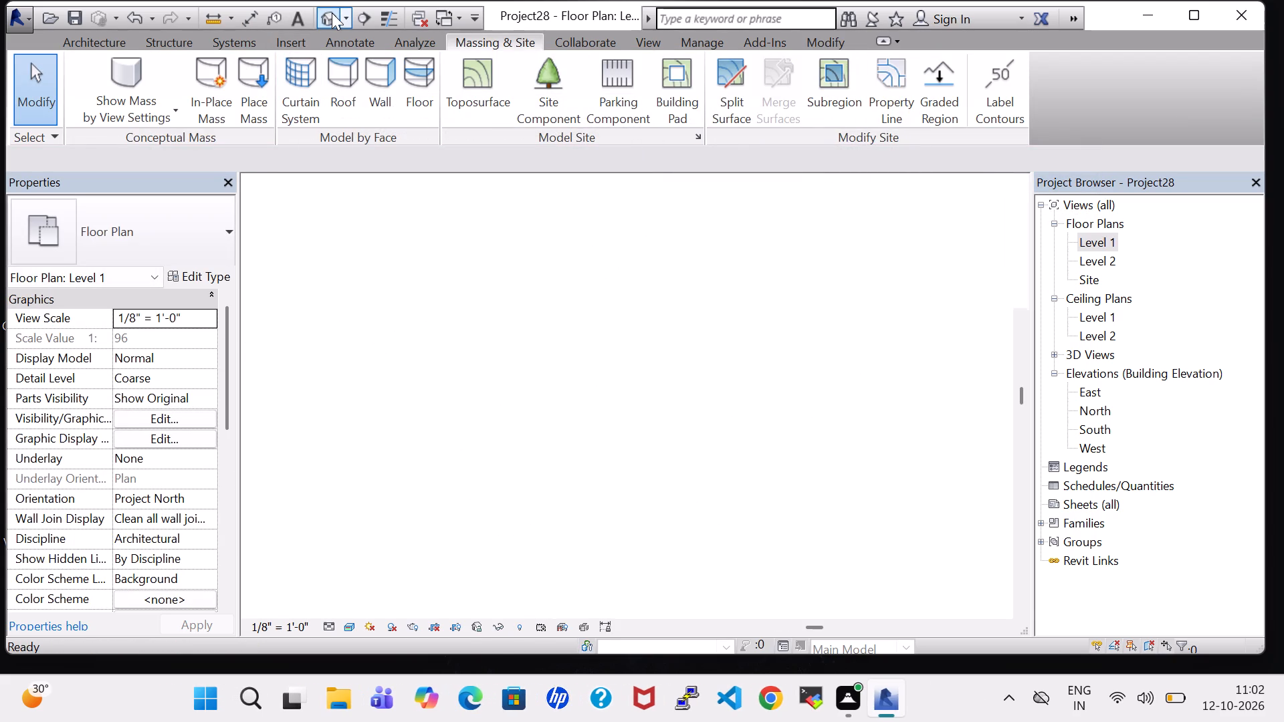
pyautogui.scroll(1, 808, 484)
pyautogui.middleClick(808, 484)
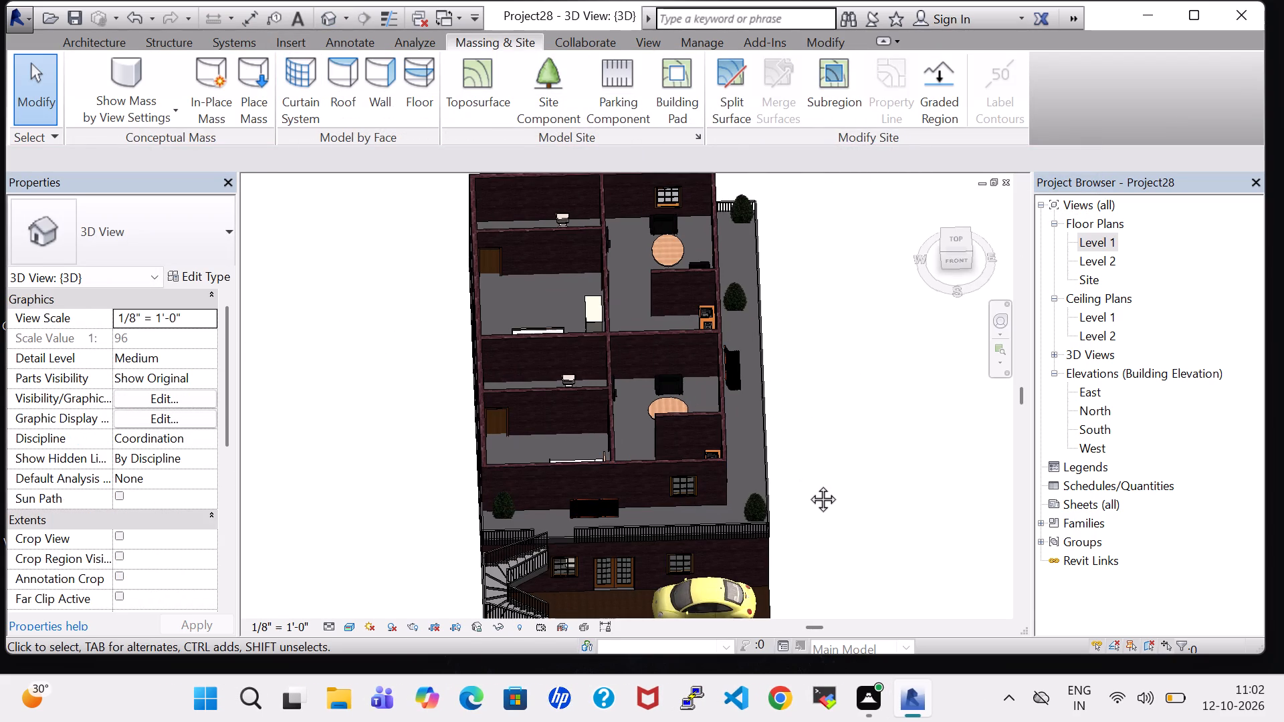
pyautogui.keyDown('shift'); pyautogui.moveTo(808, 484); pyautogui.dragTo(710, 340, button='middle'); pyautogui.keyUp('shift')
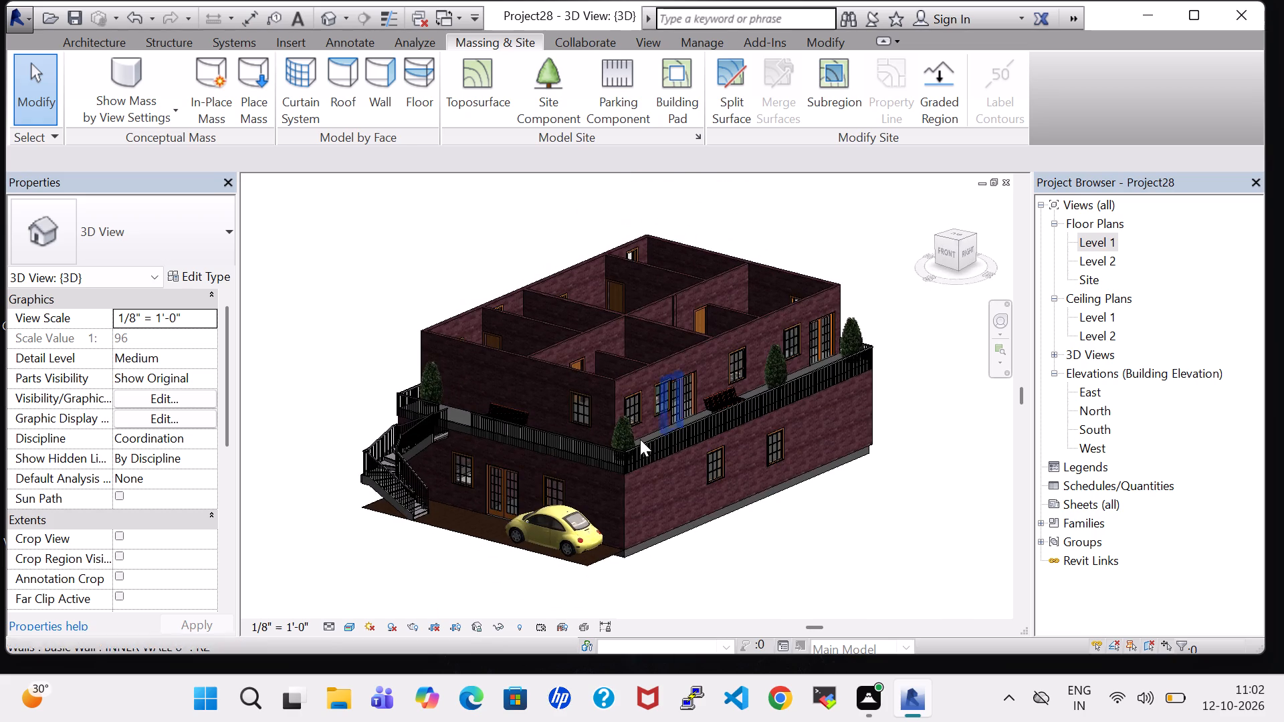
pyautogui.scroll(7, 457, 586)
pyautogui.keyDown('shift'); pyautogui.moveTo(457, 586); pyautogui.dragTo(504, 576, button='middle'); pyautogui.keyUp('shift')
pyautogui.keyDown('shift'); pyautogui.scroll(1, 504, 576); pyautogui.keyUp('shift')
pyautogui.moveTo(504, 576); pyautogui.dragTo(565, 573, button='middle')
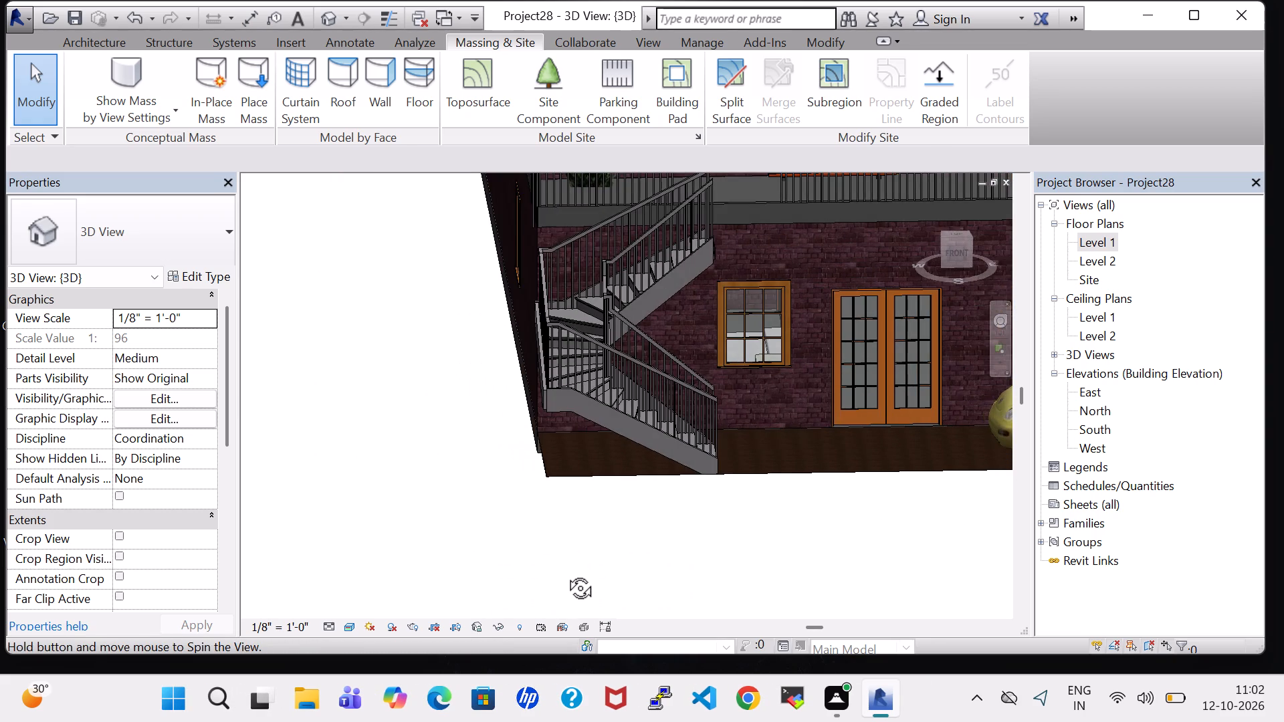
pyautogui.moveTo(565, 573); pyautogui.dragTo(551, 569, button='middle')
pyautogui.moveTo(544, 483); pyautogui.dragTo(564, 491, button='middle')
pyautogui.keyDown('shift'); pyautogui.scroll(1, 564, 490); pyautogui.keyUp('shift')
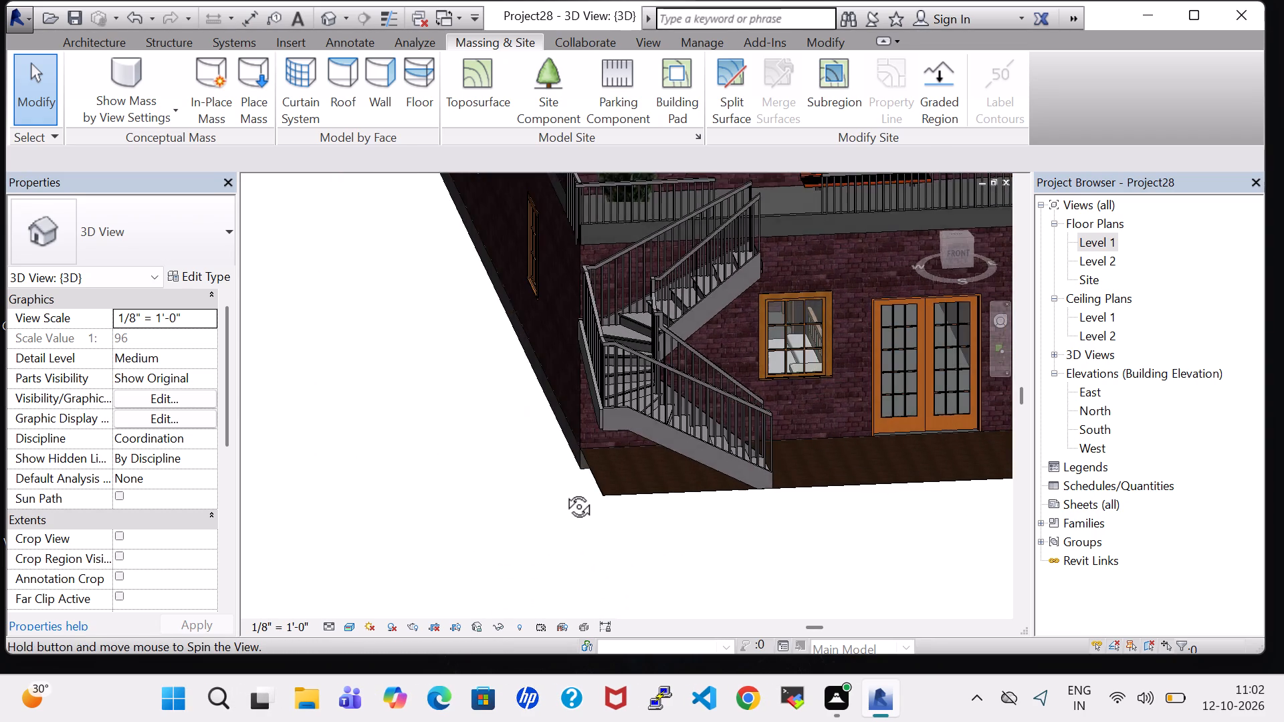
pyautogui.moveTo(564, 491); pyautogui.dragTo(556, 435, button='middle')
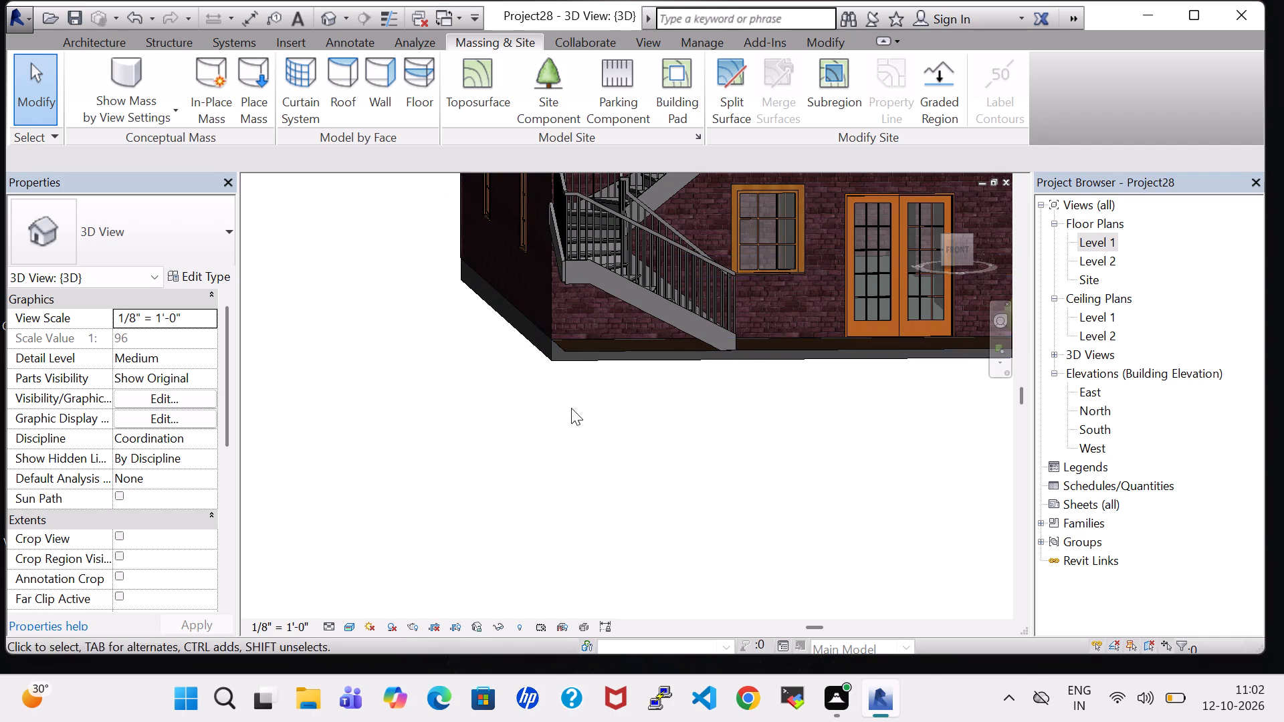
pyautogui.keyDown('shift'); pyautogui.moveTo(572, 408); pyautogui.dragTo(545, 507, button='middle'); pyautogui.keyUp('shift')
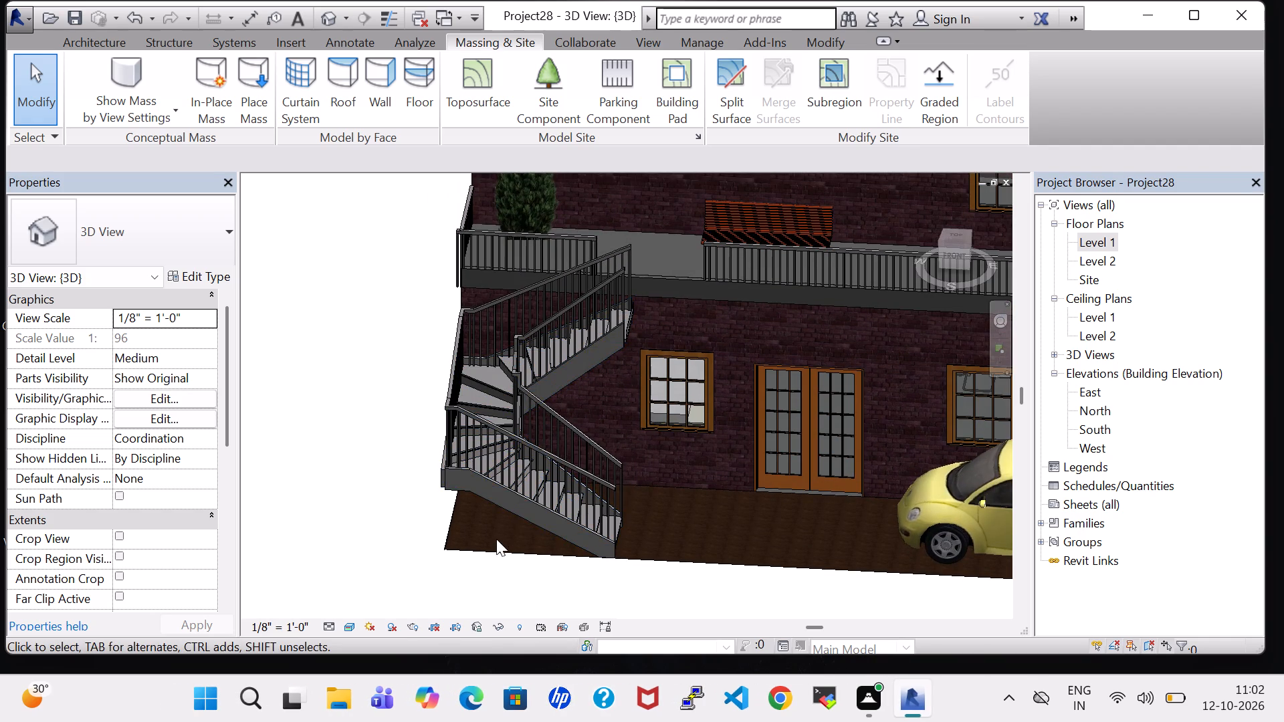
# Nudge the front ground surface down eleven increments in the 3D view, with no net sideways shift, and deselect it.
pyautogui.click(494, 556)
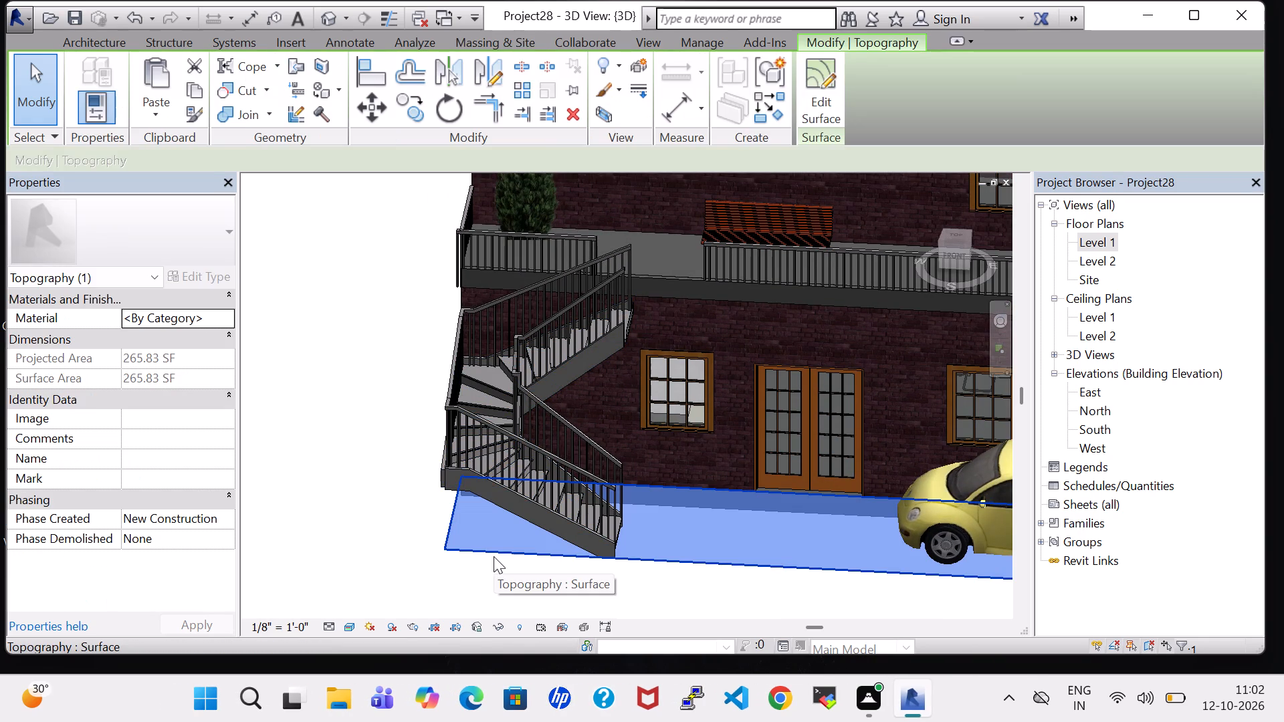
pyautogui.press('Down')
pyautogui.press('Down')
pyautogui.press('Down')
pyautogui.press('Down')
pyautogui.press('Down')
pyautogui.press('Down')
pyautogui.press('Down')
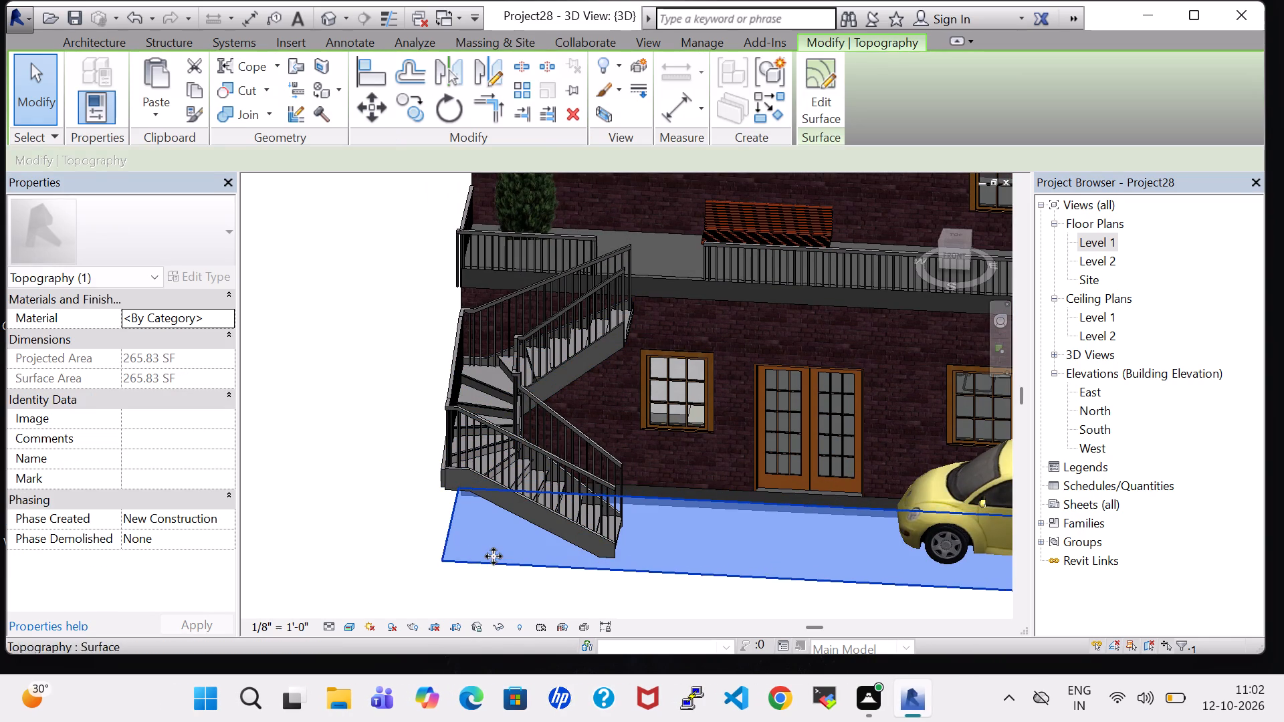
pyautogui.press('Down')
pyautogui.press('Down')
pyautogui.press('Down')
pyautogui.press('Down')
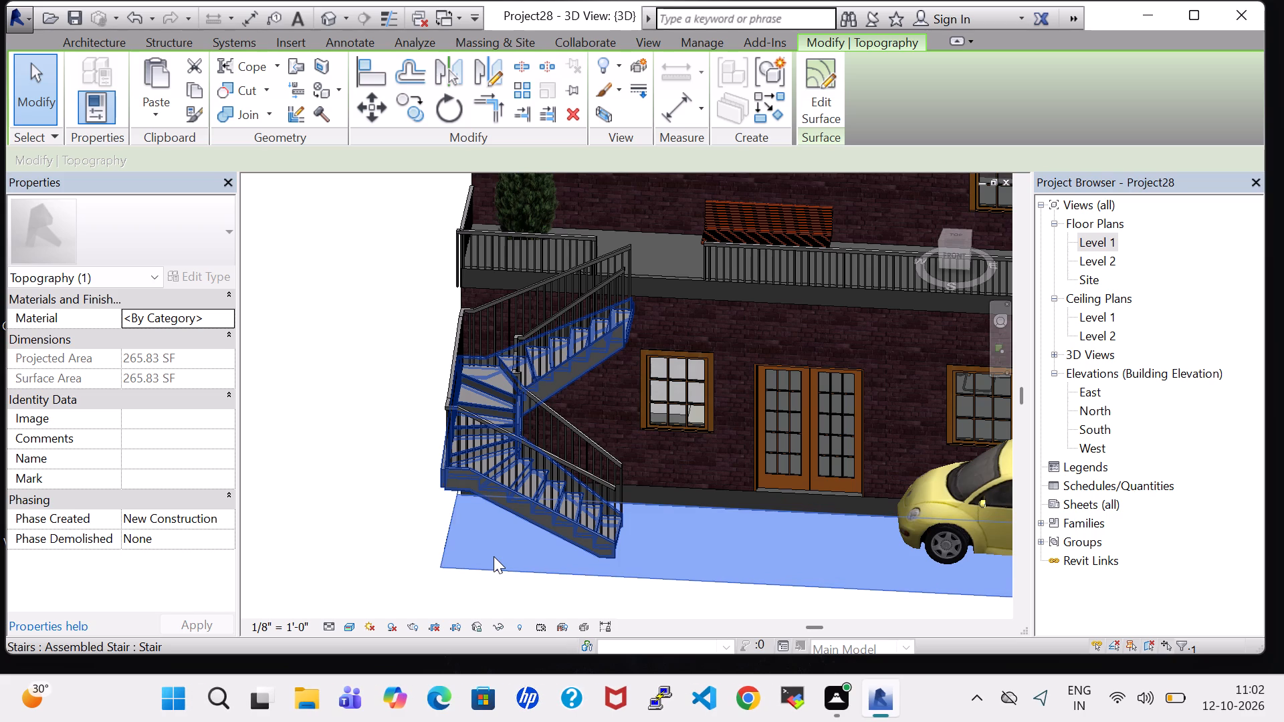
pyautogui.press('Left')
pyautogui.press('Right')
pyautogui.click(367, 533)
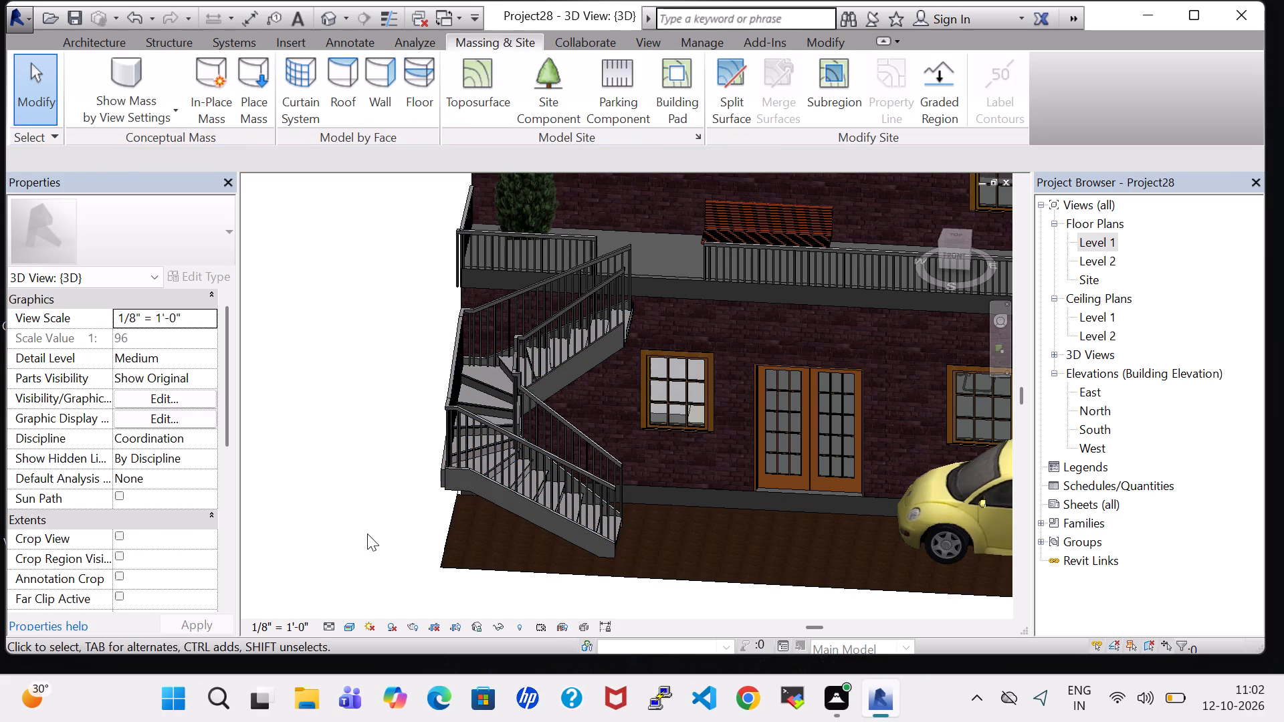
# From the house's staircase corner, nudge the ground surface seven increments down and seven left to meet the wall corner, then deselect it.
pyautogui.keyDown('shift'); pyautogui.scroll(1, 379, 515); pyautogui.keyUp('shift')
pyautogui.keyDown('shift'); pyautogui.moveTo(379, 515); pyautogui.dragTo(489, 530, button='middle'); pyautogui.keyUp('shift')
pyautogui.moveTo(561, 580); pyautogui.dragTo(585, 483, button='middle')
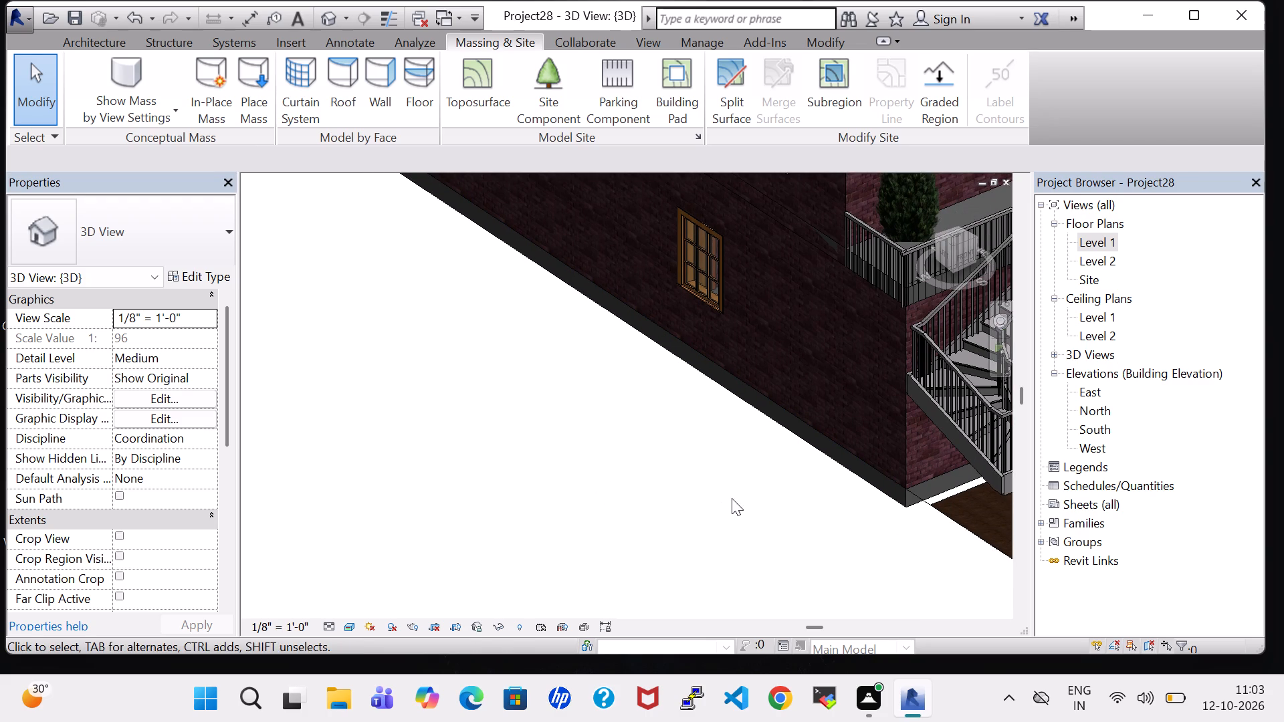
pyautogui.moveTo(732, 498); pyautogui.dragTo(782, 522, button='middle')
pyautogui.scroll(1, 732, 498)
pyautogui.moveTo(760, 517); pyautogui.dragTo(314, 487, button='middle')
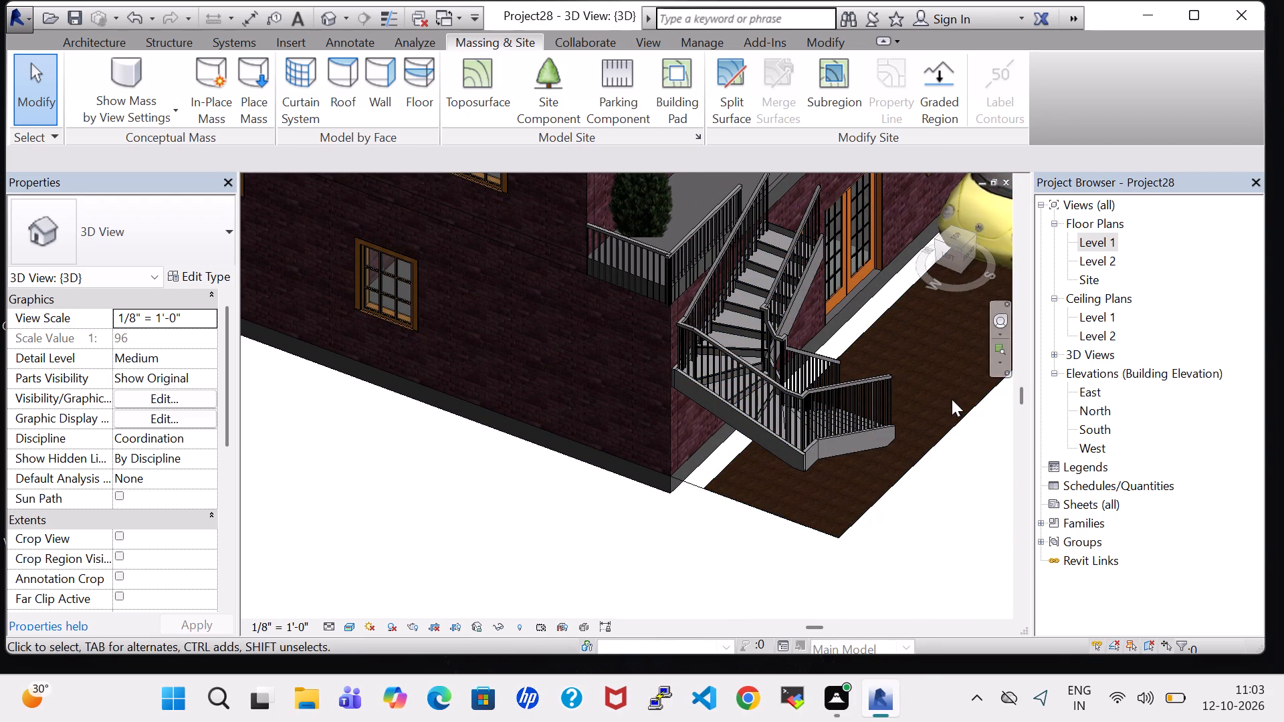
pyautogui.click(945, 433)
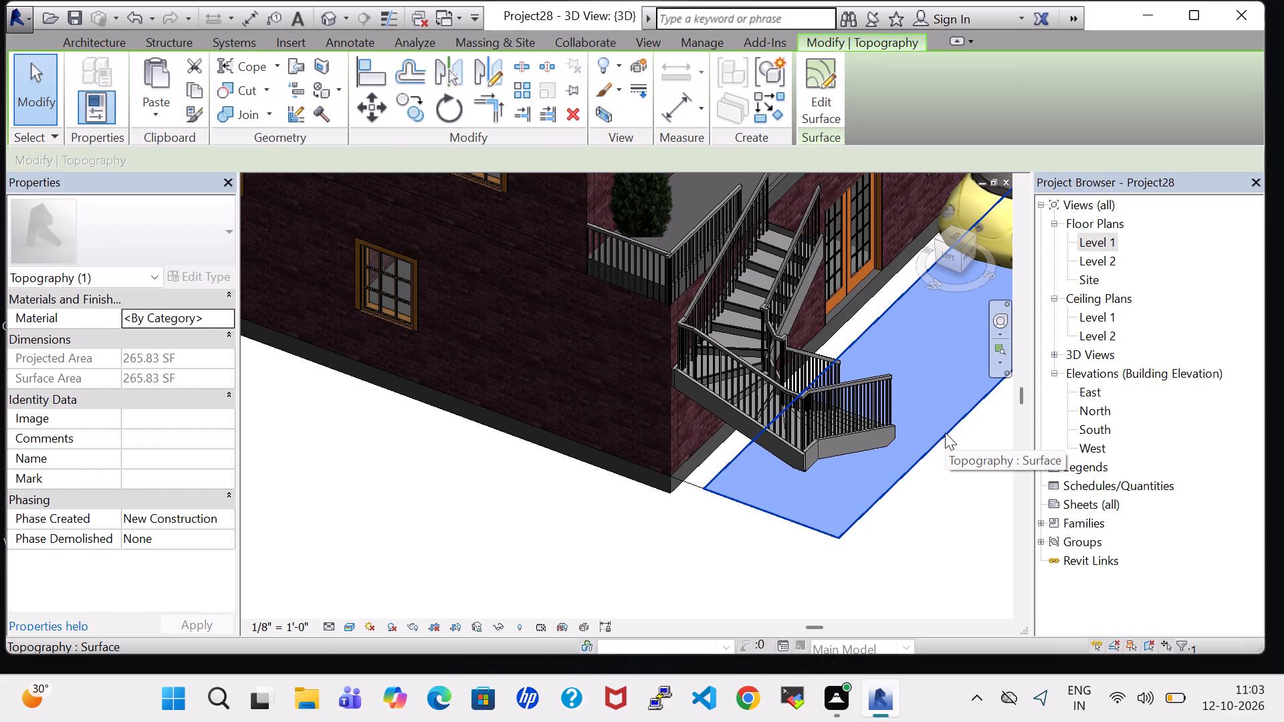
pyautogui.press('Down')
pyautogui.press('Down')
pyautogui.press('Down')
pyautogui.press('Down')
pyautogui.press('Down')
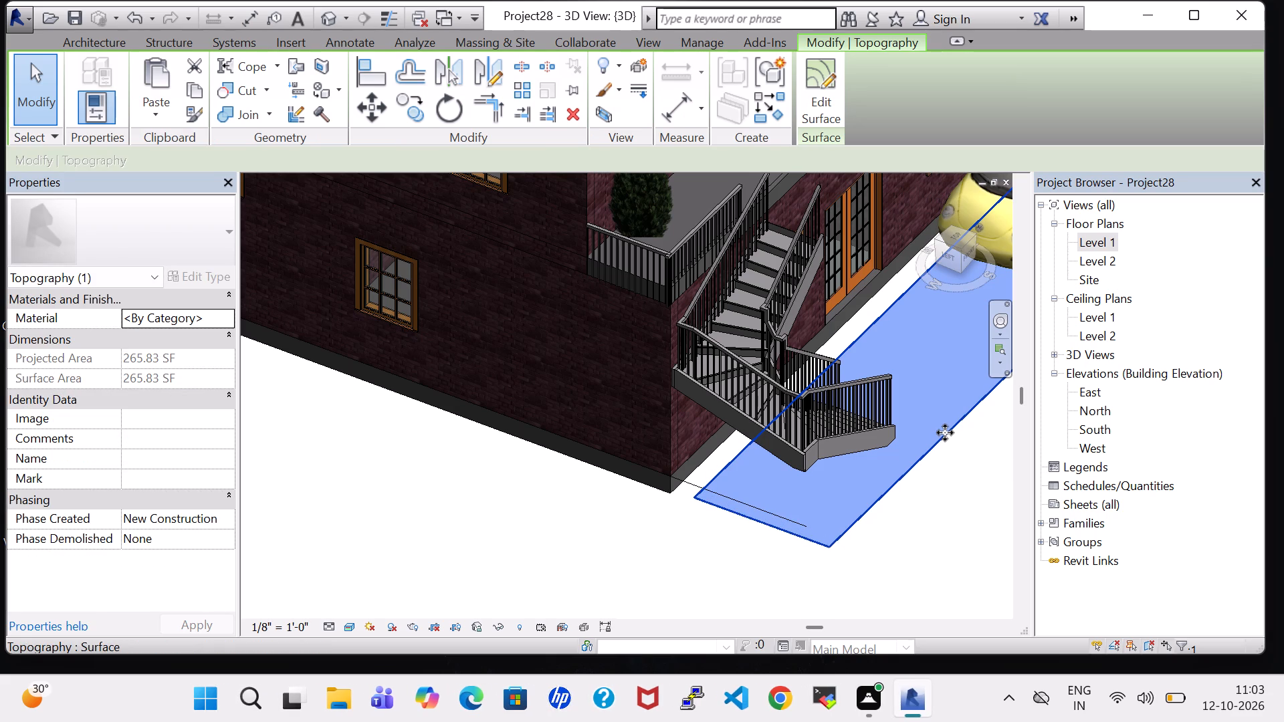
pyautogui.press('Left')
pyautogui.press('Left')
pyautogui.press('Left')
pyautogui.press('Left')
pyautogui.press('Down')
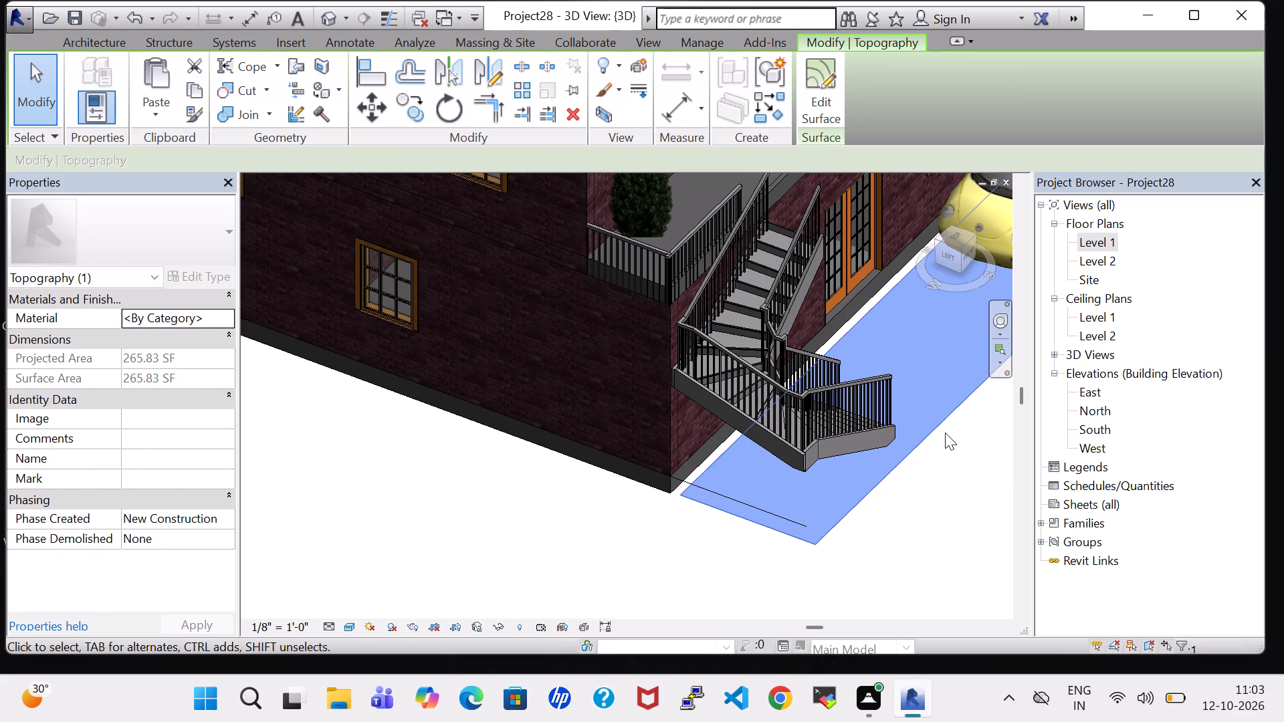
pyautogui.press('Left')
pyautogui.press('Left')
pyautogui.press('Down')
pyautogui.press('Left')
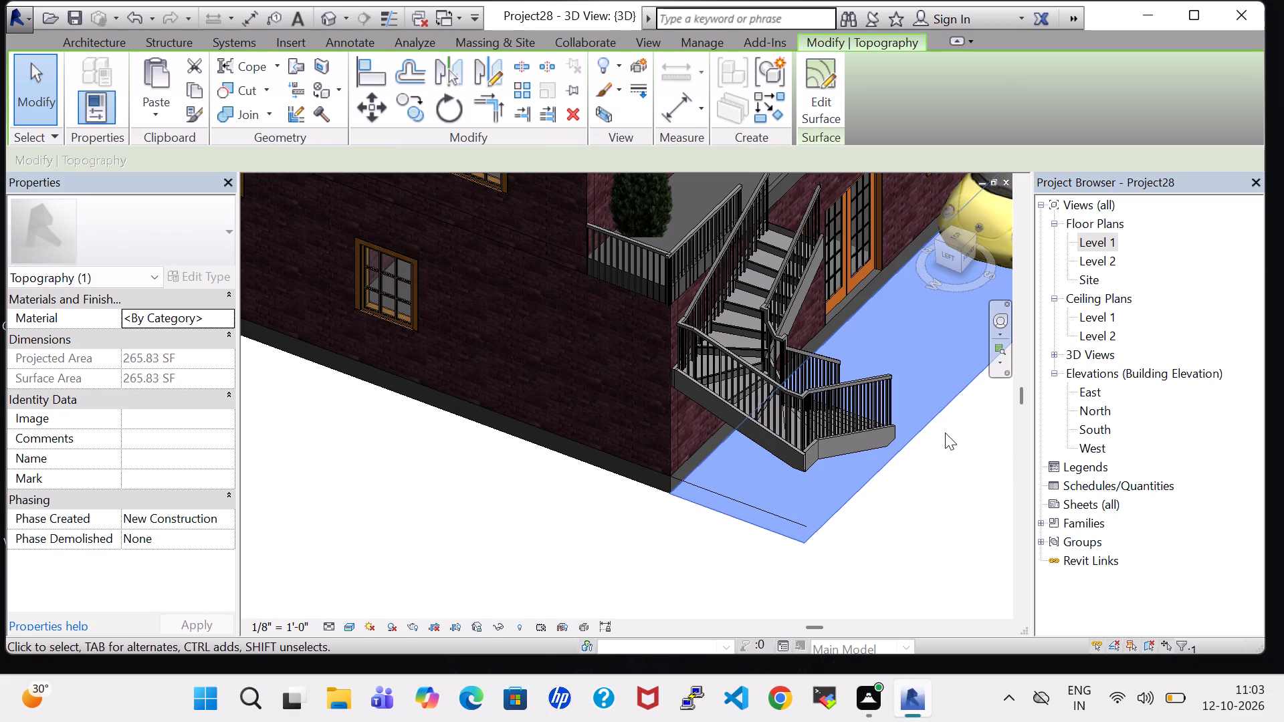
pyautogui.click(886, 546)
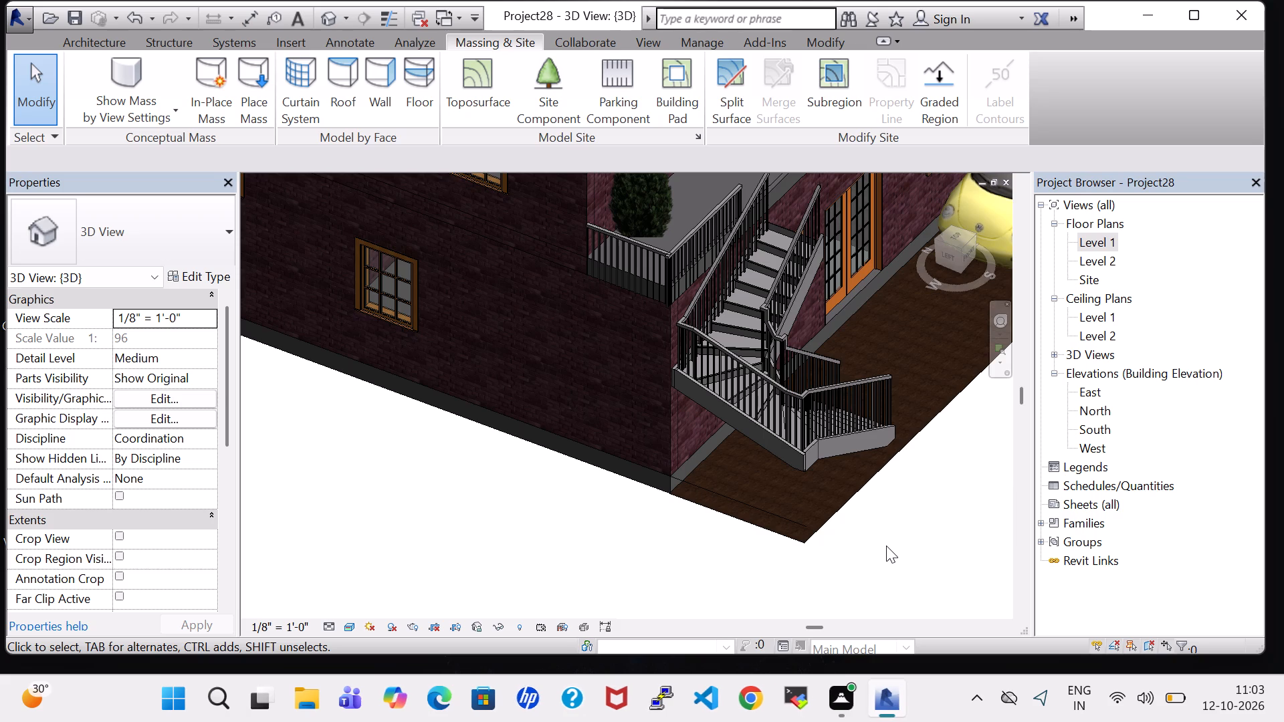
# Viewing from the front beside the car, nudge the ground surface seven increments right to line up with the house's side wall.
pyautogui.scroll(2, 887, 546)
pyautogui.keyDown('shift'); pyautogui.moveTo(887, 546); pyautogui.dragTo(732, 532, button='middle'); pyautogui.keyUp('shift')
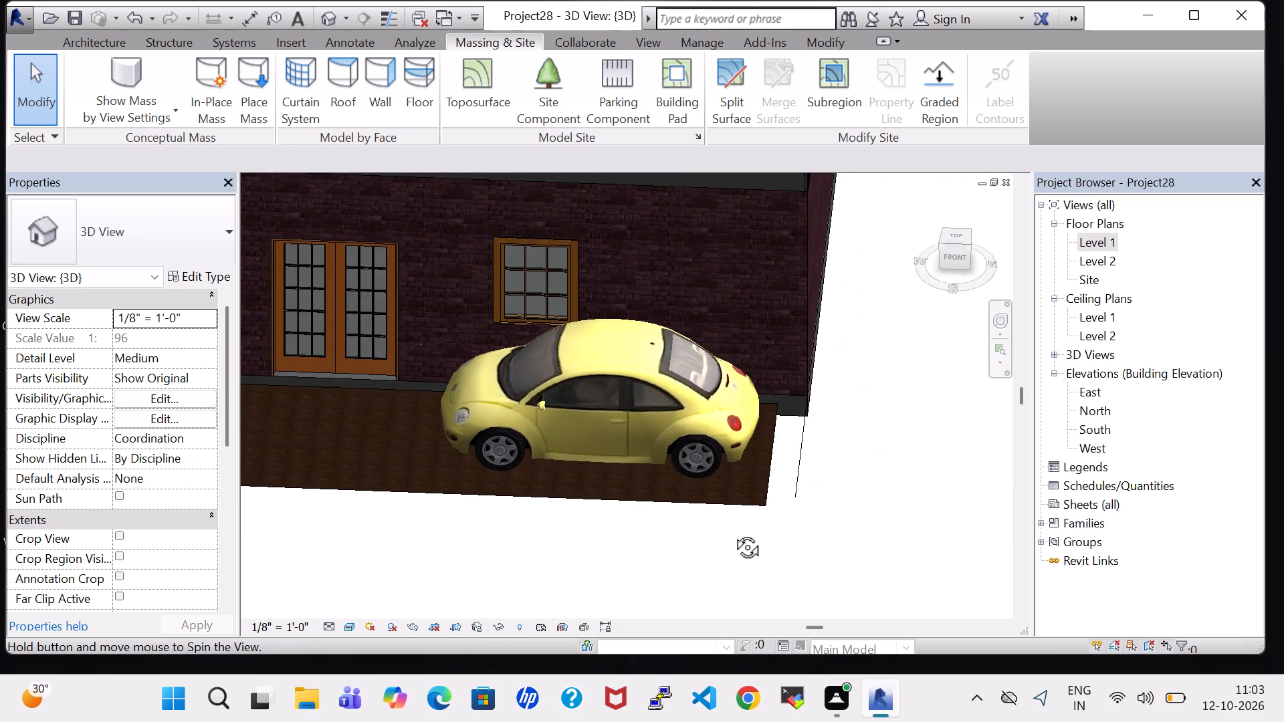
pyautogui.keyDown('shift'); pyautogui.moveTo(732, 532); pyautogui.dragTo(723, 532, button='middle'); pyautogui.keyUp('shift')
pyautogui.click(716, 502)
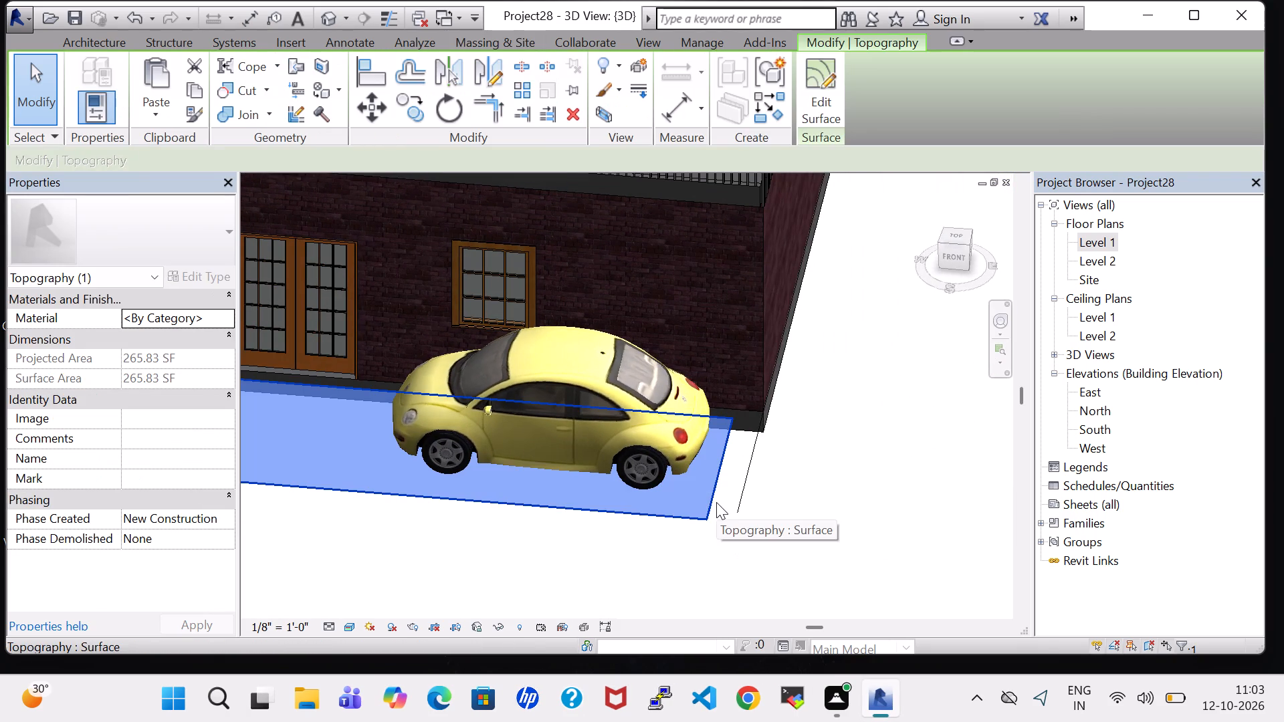
pyautogui.press('Right')
pyautogui.press('Right')
pyautogui.press('Right')
pyautogui.press('Right')
pyautogui.press('Right')
pyautogui.press('Right')
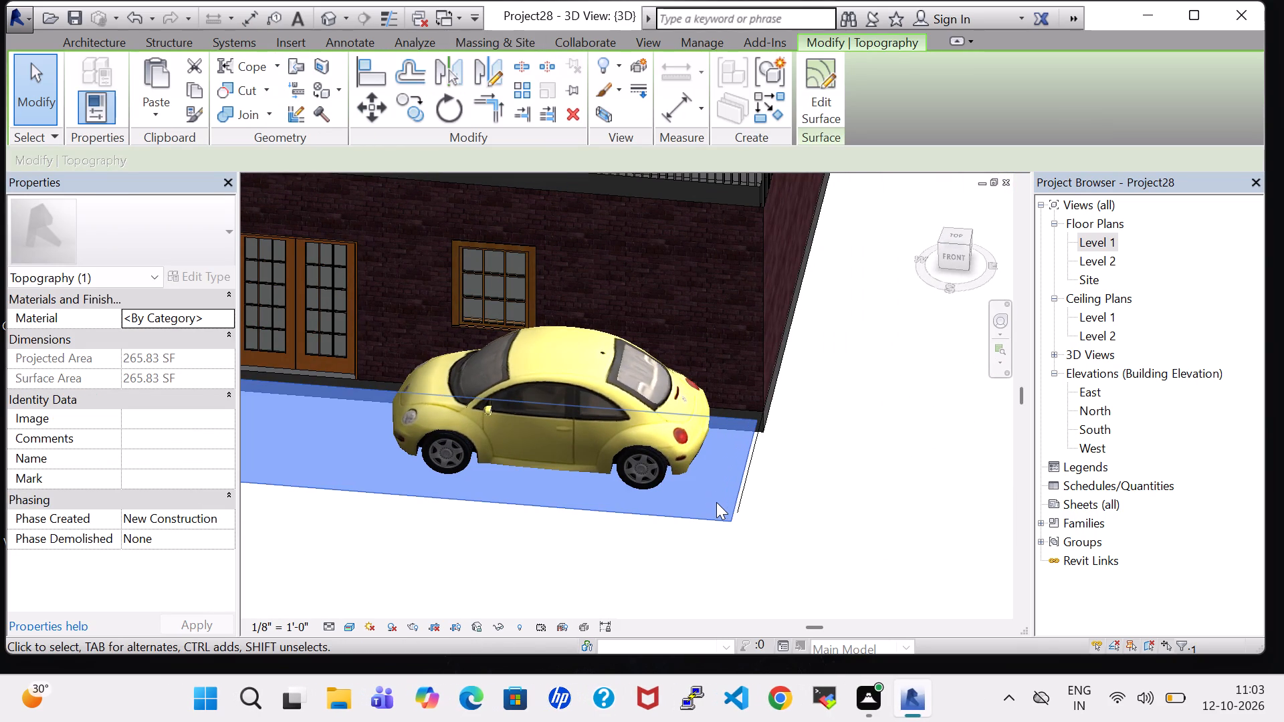
pyautogui.press('Right')
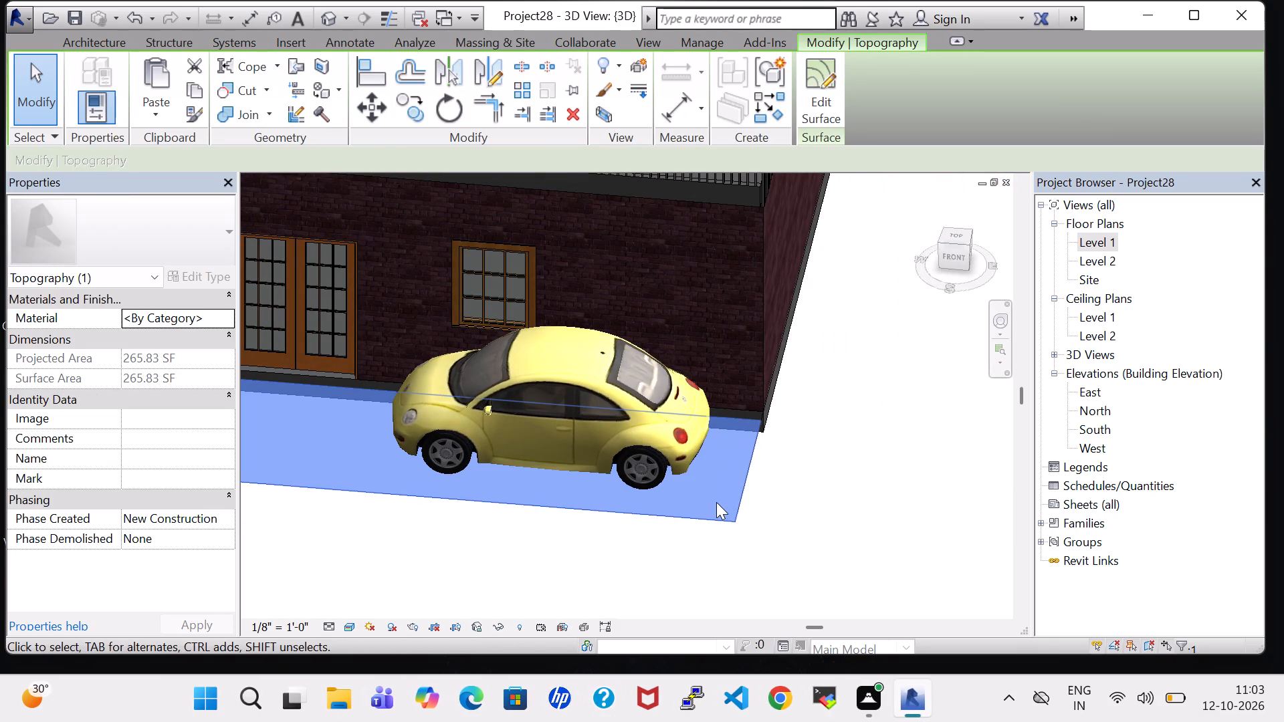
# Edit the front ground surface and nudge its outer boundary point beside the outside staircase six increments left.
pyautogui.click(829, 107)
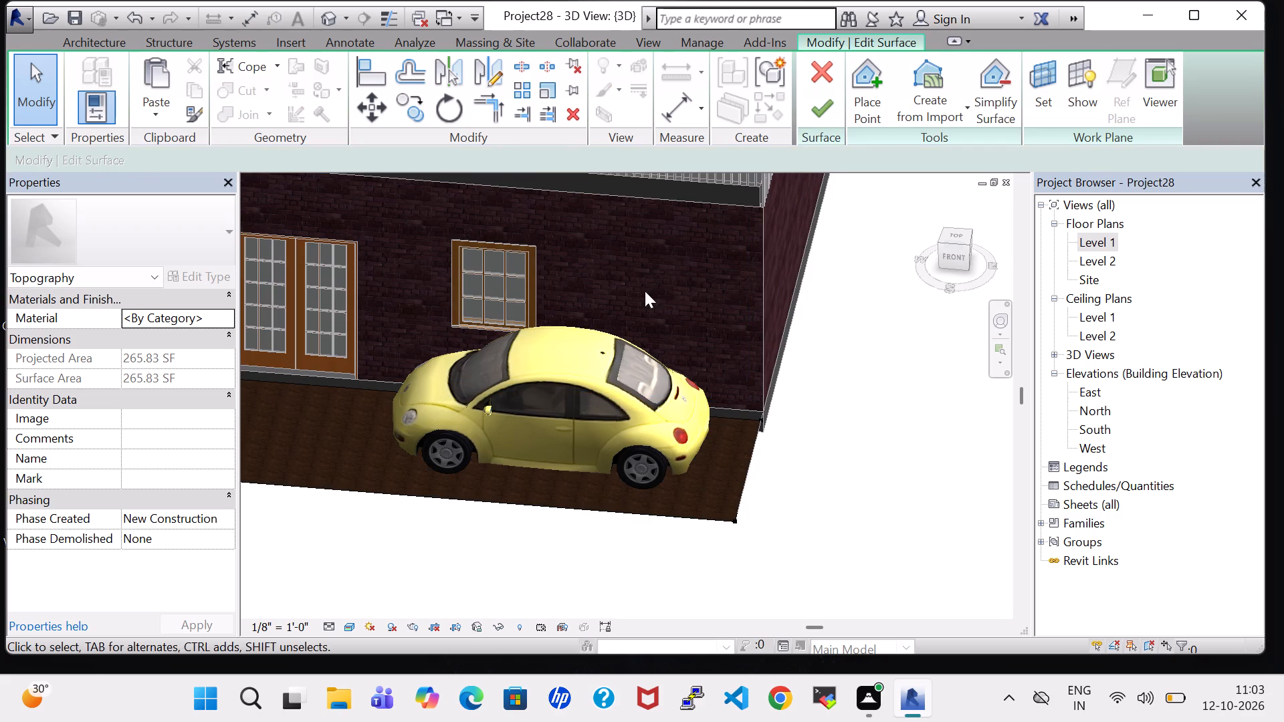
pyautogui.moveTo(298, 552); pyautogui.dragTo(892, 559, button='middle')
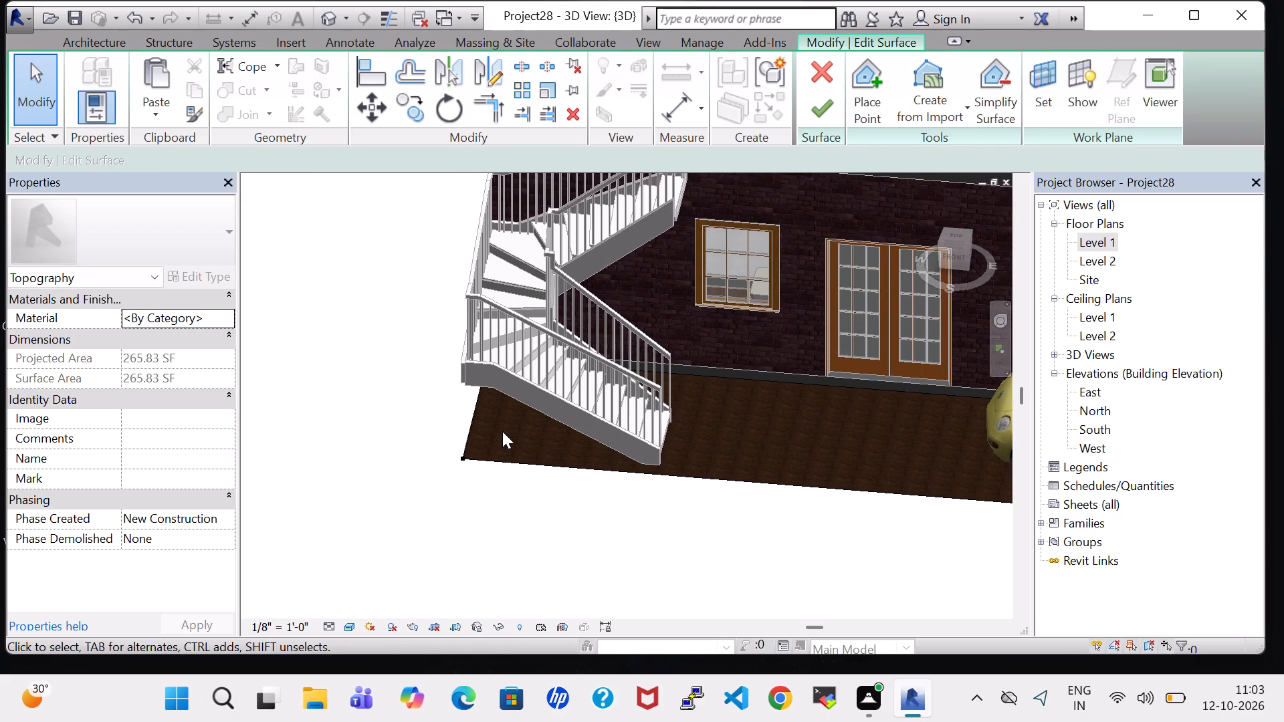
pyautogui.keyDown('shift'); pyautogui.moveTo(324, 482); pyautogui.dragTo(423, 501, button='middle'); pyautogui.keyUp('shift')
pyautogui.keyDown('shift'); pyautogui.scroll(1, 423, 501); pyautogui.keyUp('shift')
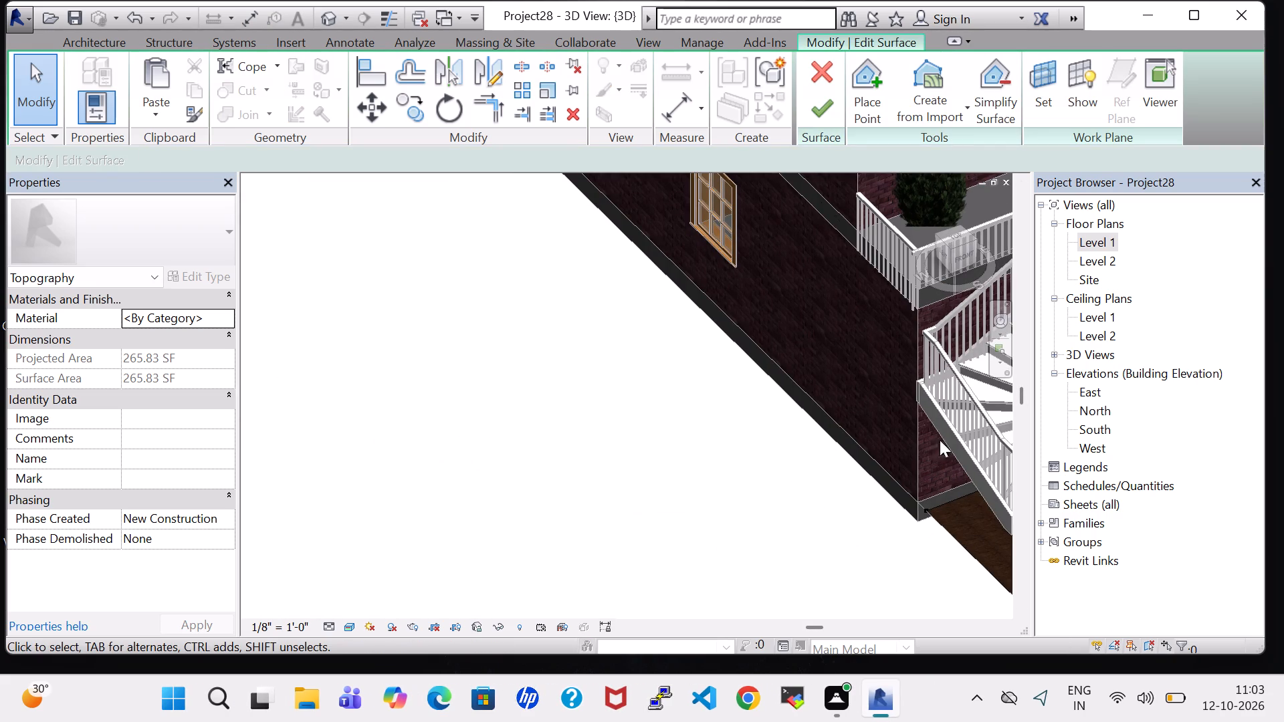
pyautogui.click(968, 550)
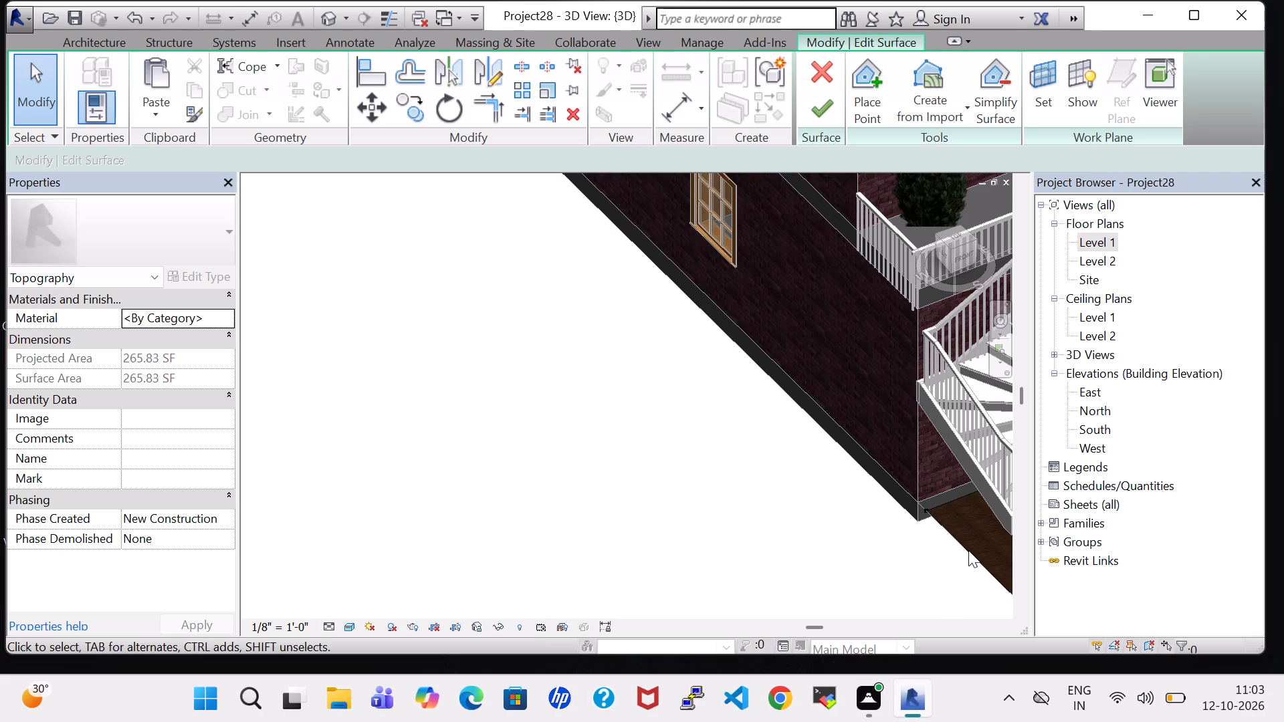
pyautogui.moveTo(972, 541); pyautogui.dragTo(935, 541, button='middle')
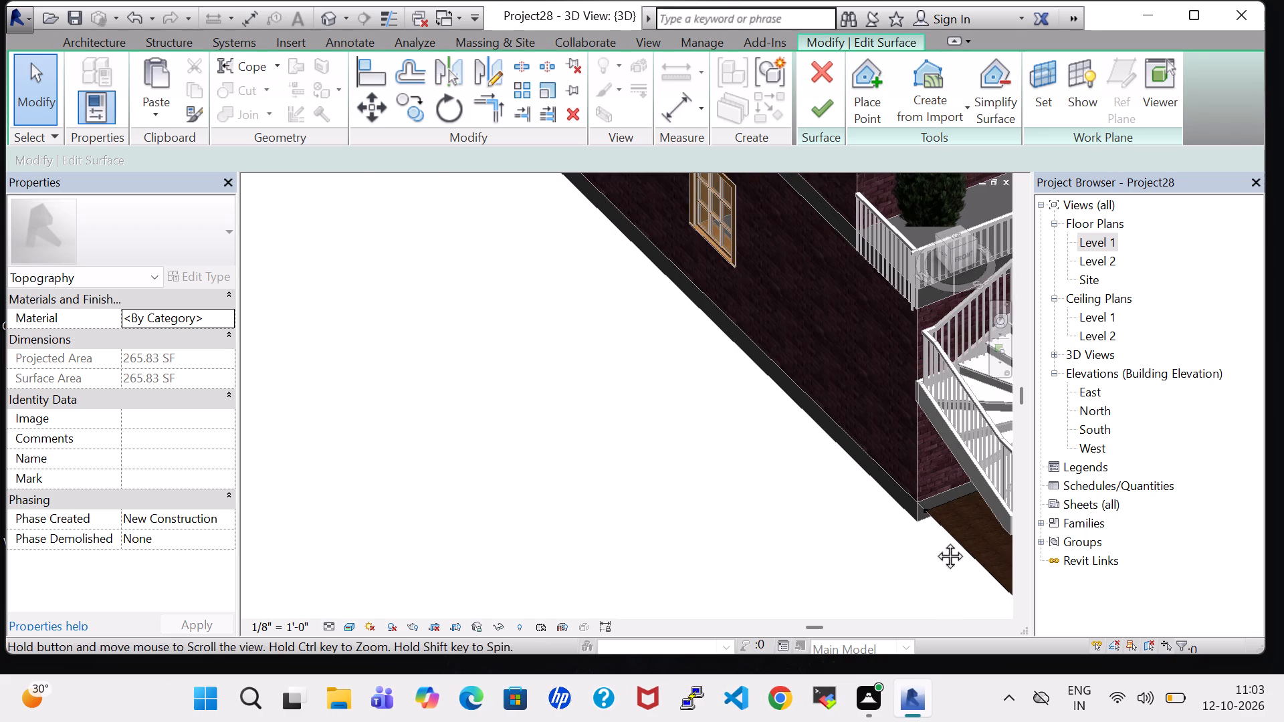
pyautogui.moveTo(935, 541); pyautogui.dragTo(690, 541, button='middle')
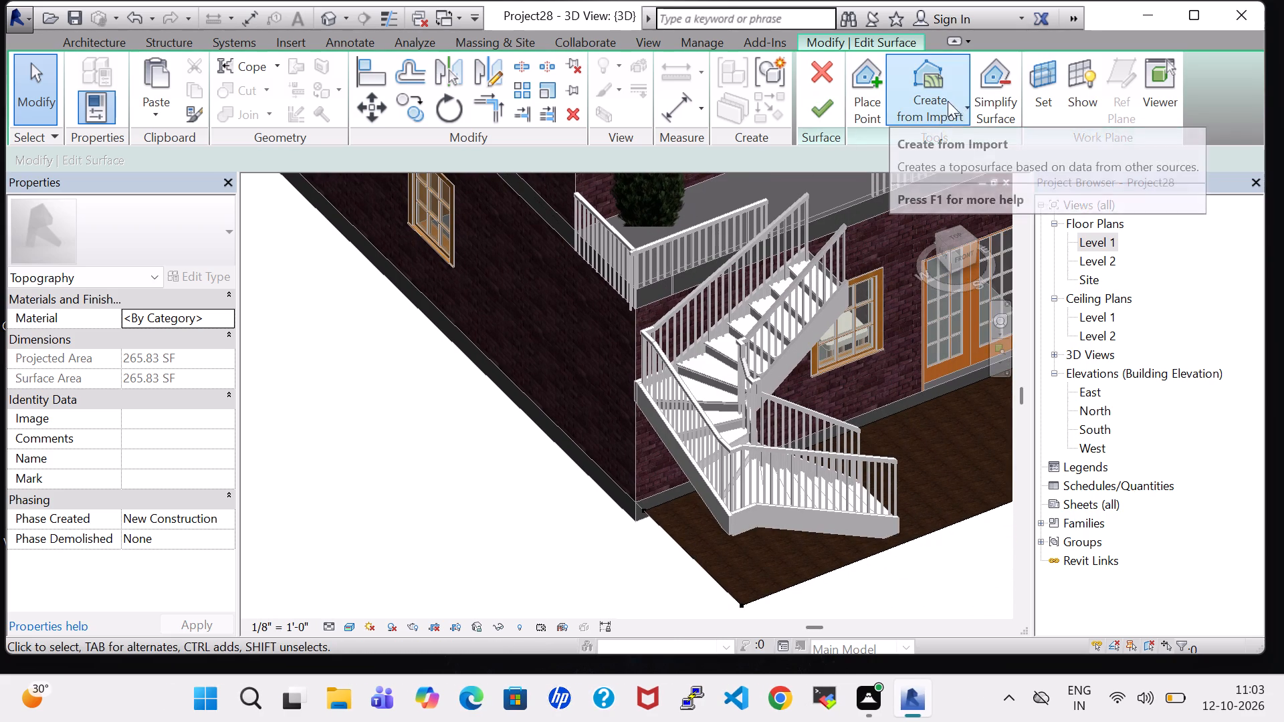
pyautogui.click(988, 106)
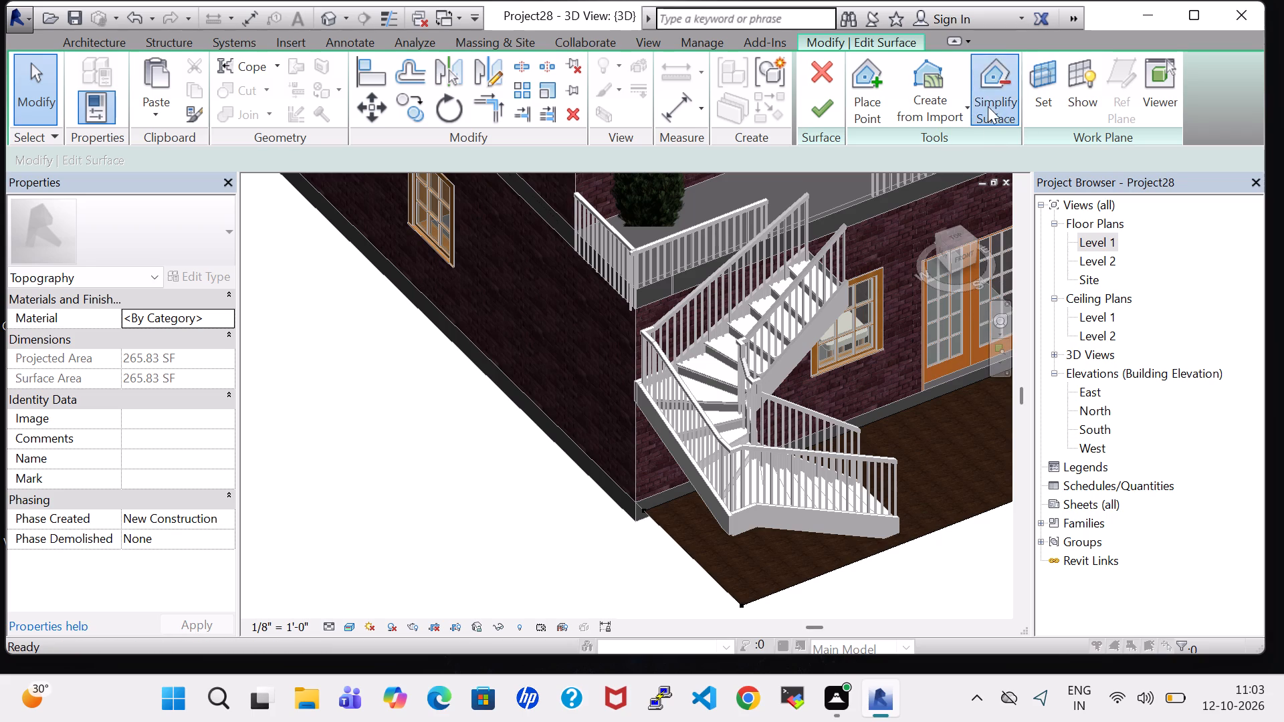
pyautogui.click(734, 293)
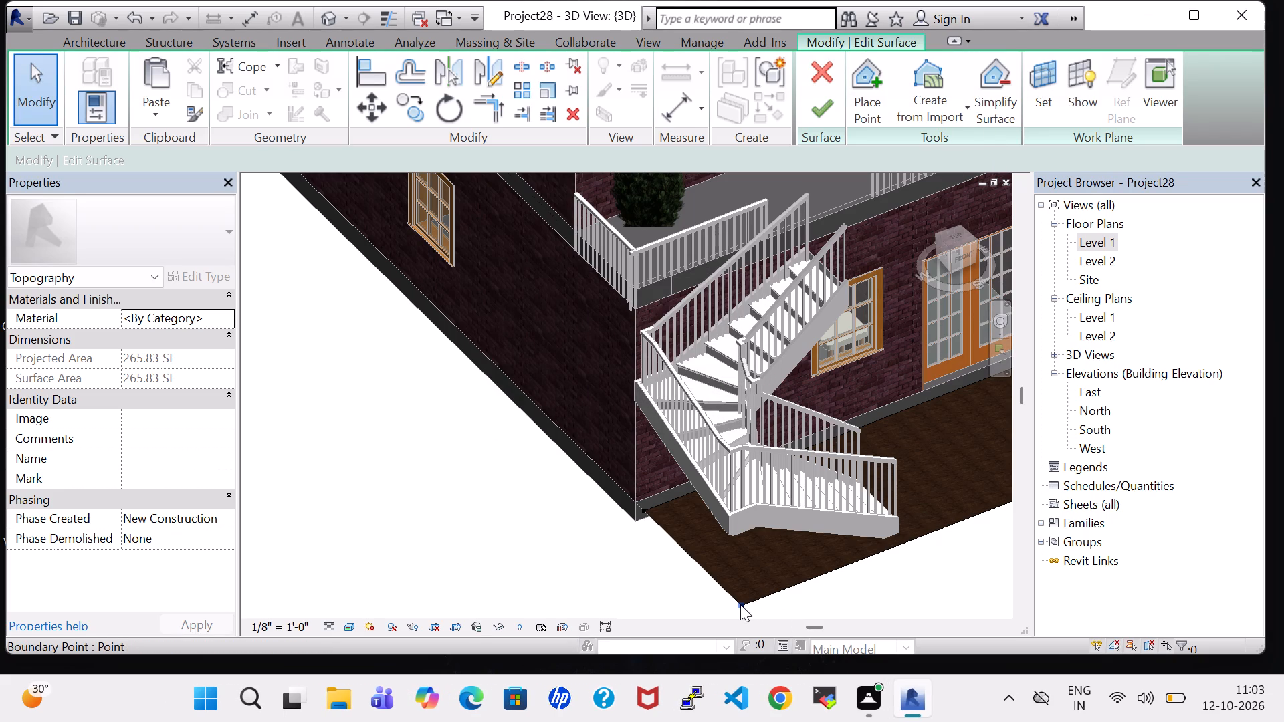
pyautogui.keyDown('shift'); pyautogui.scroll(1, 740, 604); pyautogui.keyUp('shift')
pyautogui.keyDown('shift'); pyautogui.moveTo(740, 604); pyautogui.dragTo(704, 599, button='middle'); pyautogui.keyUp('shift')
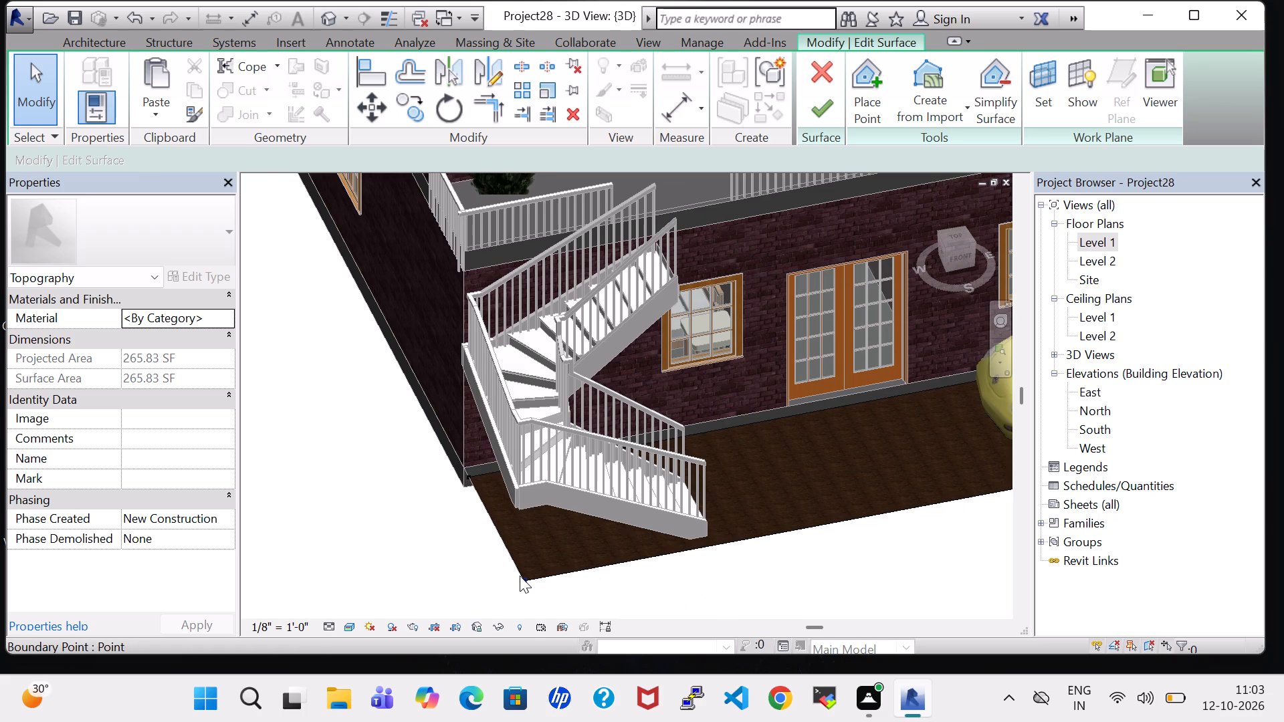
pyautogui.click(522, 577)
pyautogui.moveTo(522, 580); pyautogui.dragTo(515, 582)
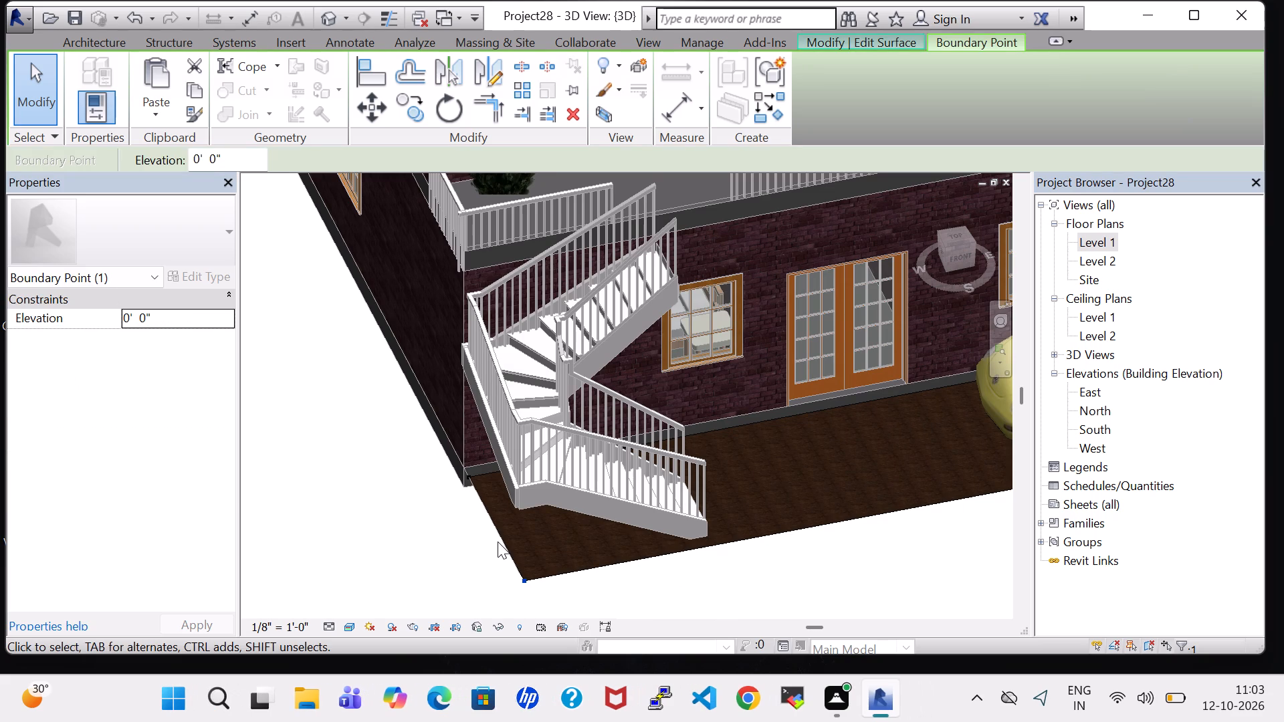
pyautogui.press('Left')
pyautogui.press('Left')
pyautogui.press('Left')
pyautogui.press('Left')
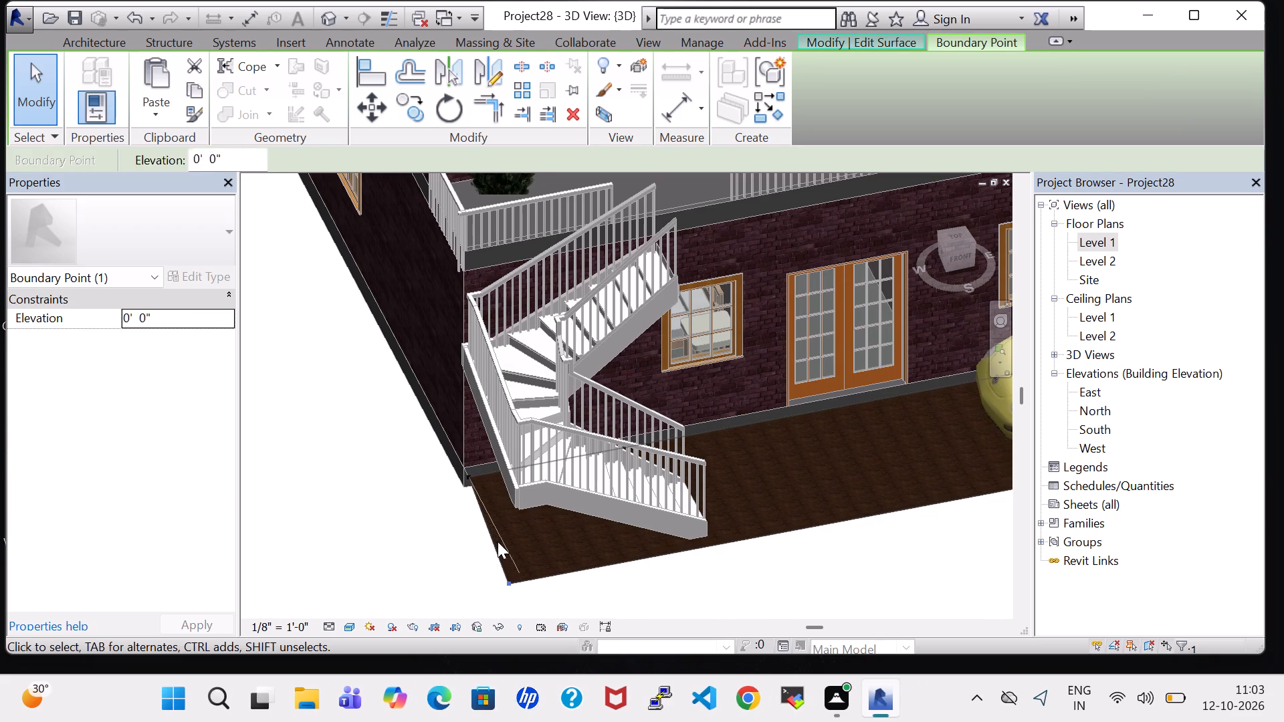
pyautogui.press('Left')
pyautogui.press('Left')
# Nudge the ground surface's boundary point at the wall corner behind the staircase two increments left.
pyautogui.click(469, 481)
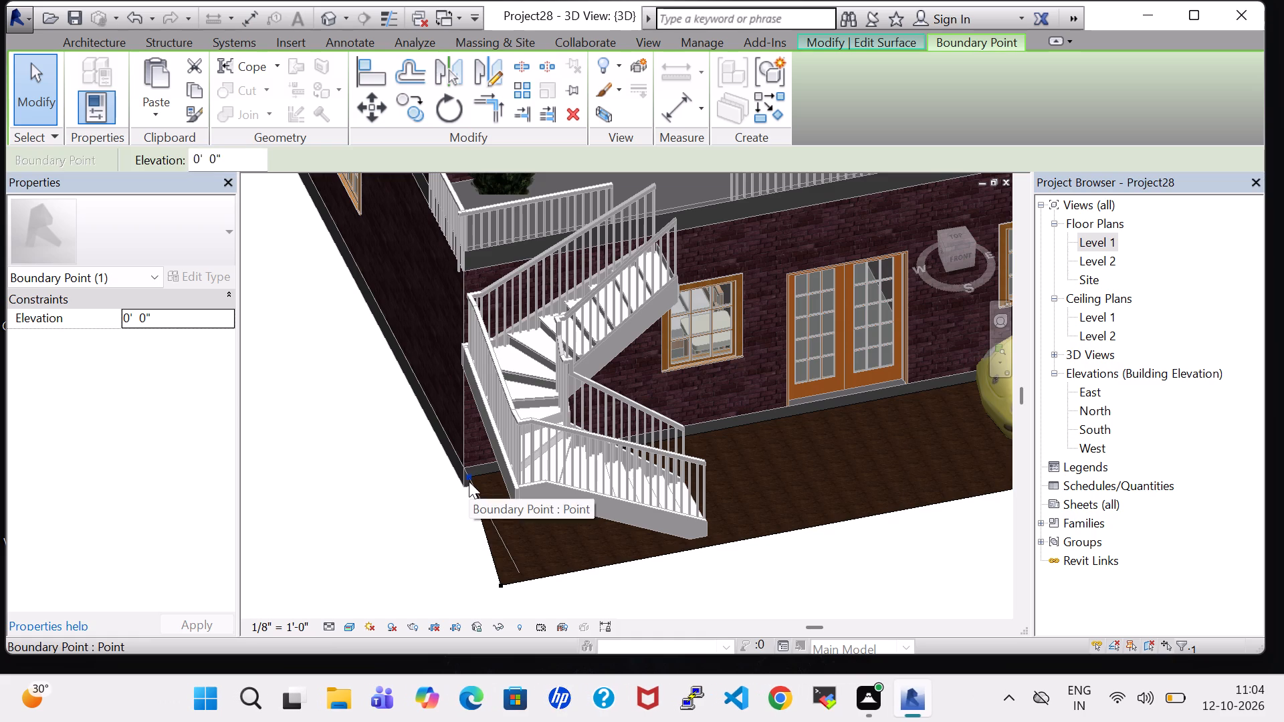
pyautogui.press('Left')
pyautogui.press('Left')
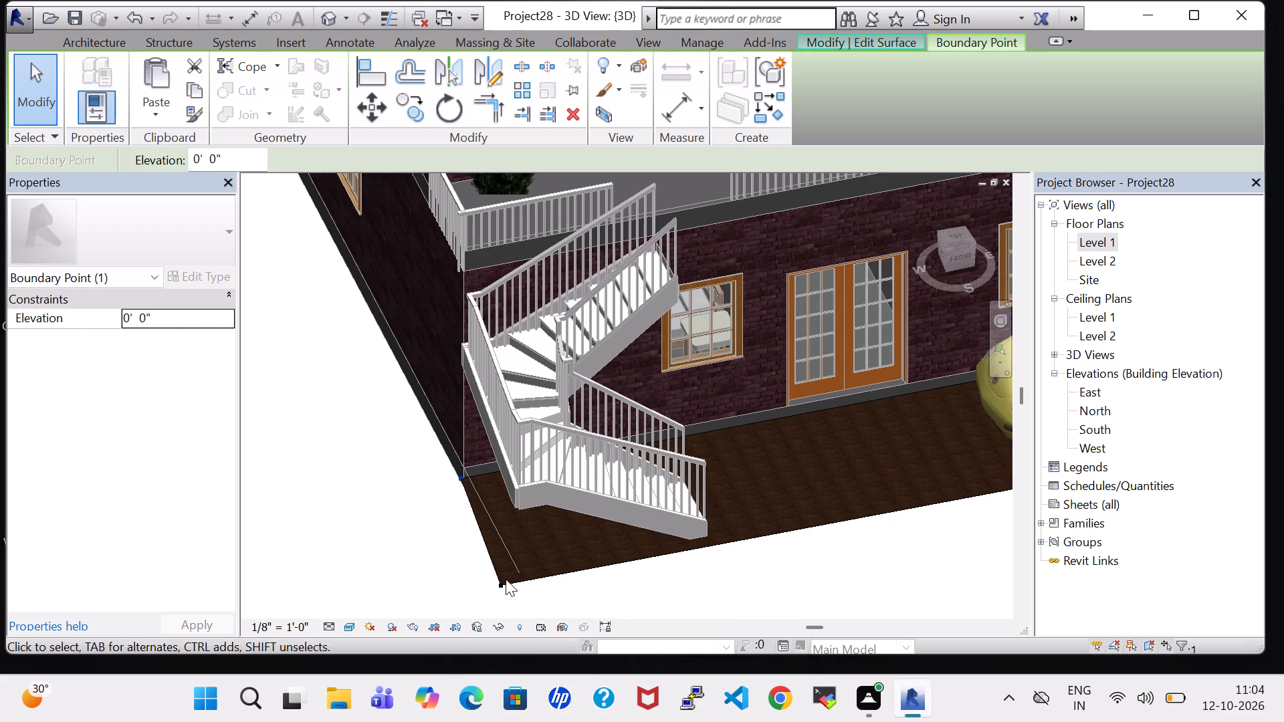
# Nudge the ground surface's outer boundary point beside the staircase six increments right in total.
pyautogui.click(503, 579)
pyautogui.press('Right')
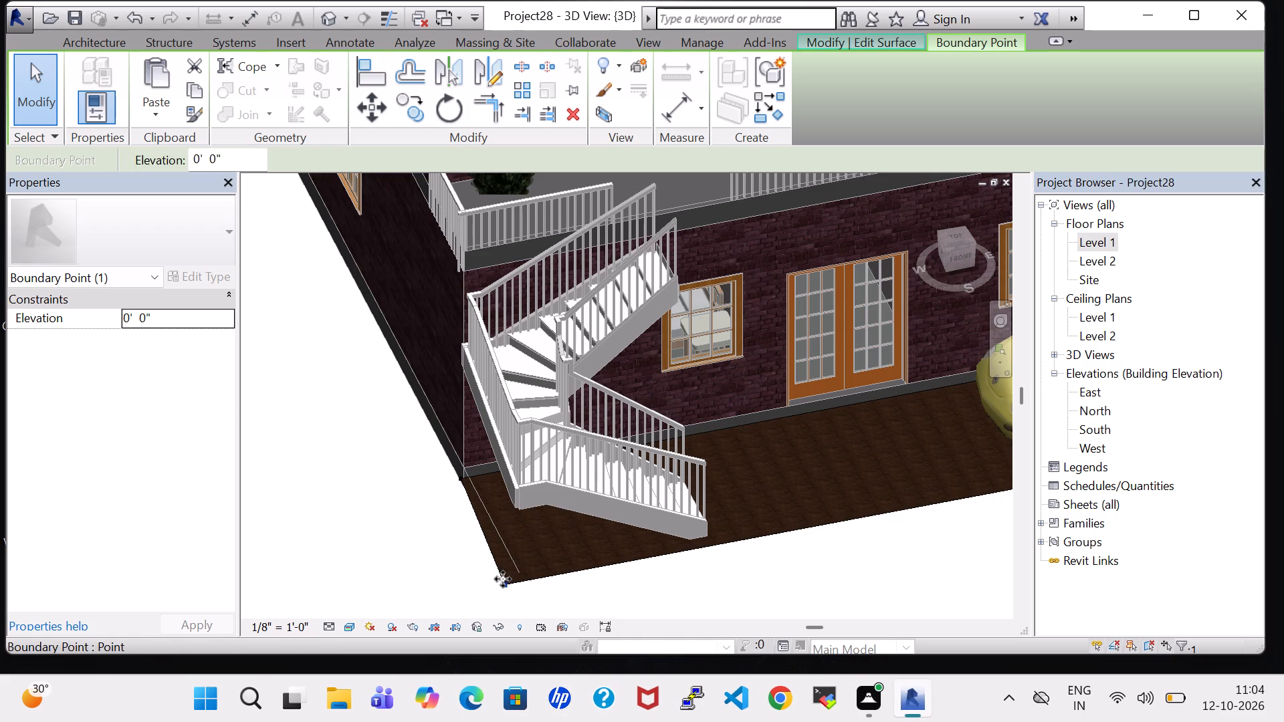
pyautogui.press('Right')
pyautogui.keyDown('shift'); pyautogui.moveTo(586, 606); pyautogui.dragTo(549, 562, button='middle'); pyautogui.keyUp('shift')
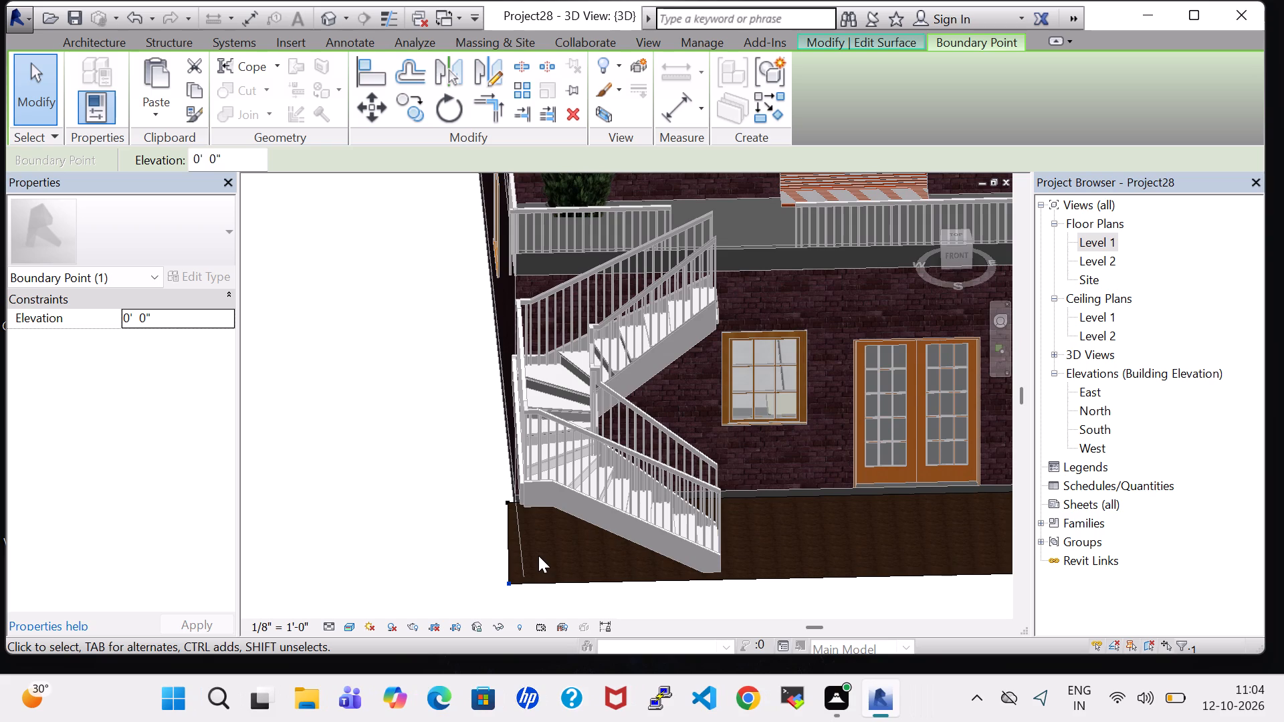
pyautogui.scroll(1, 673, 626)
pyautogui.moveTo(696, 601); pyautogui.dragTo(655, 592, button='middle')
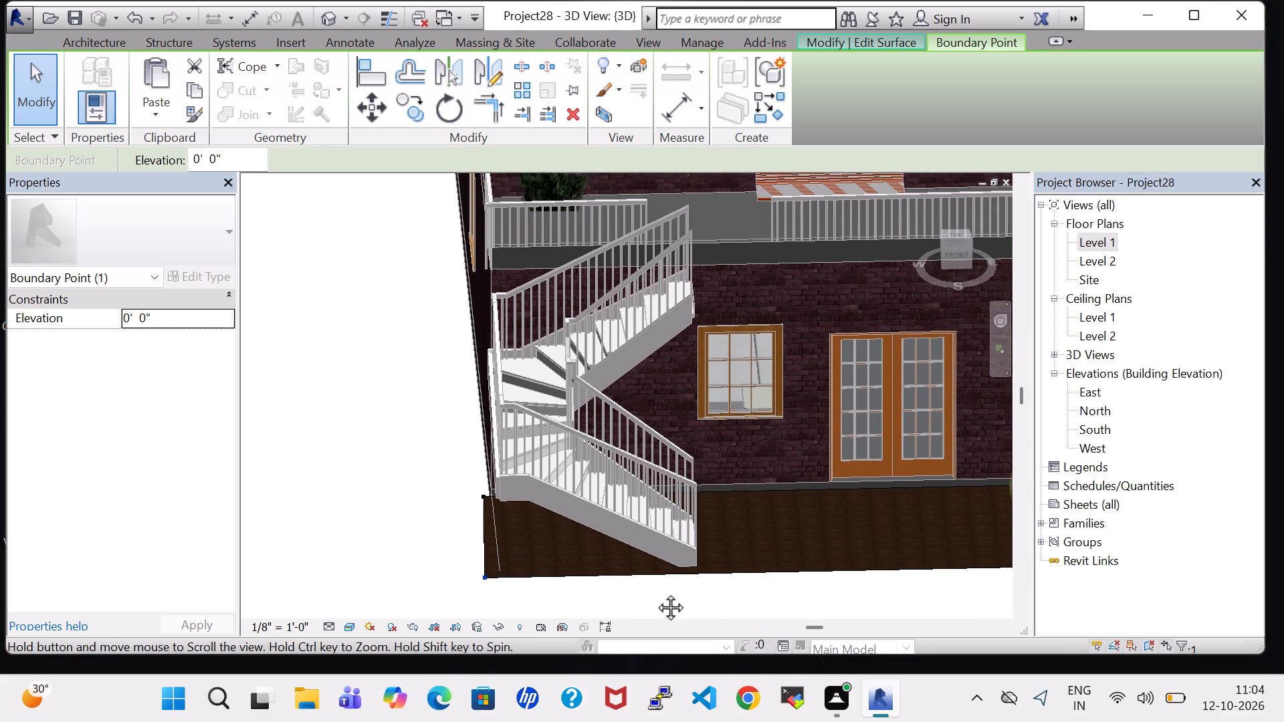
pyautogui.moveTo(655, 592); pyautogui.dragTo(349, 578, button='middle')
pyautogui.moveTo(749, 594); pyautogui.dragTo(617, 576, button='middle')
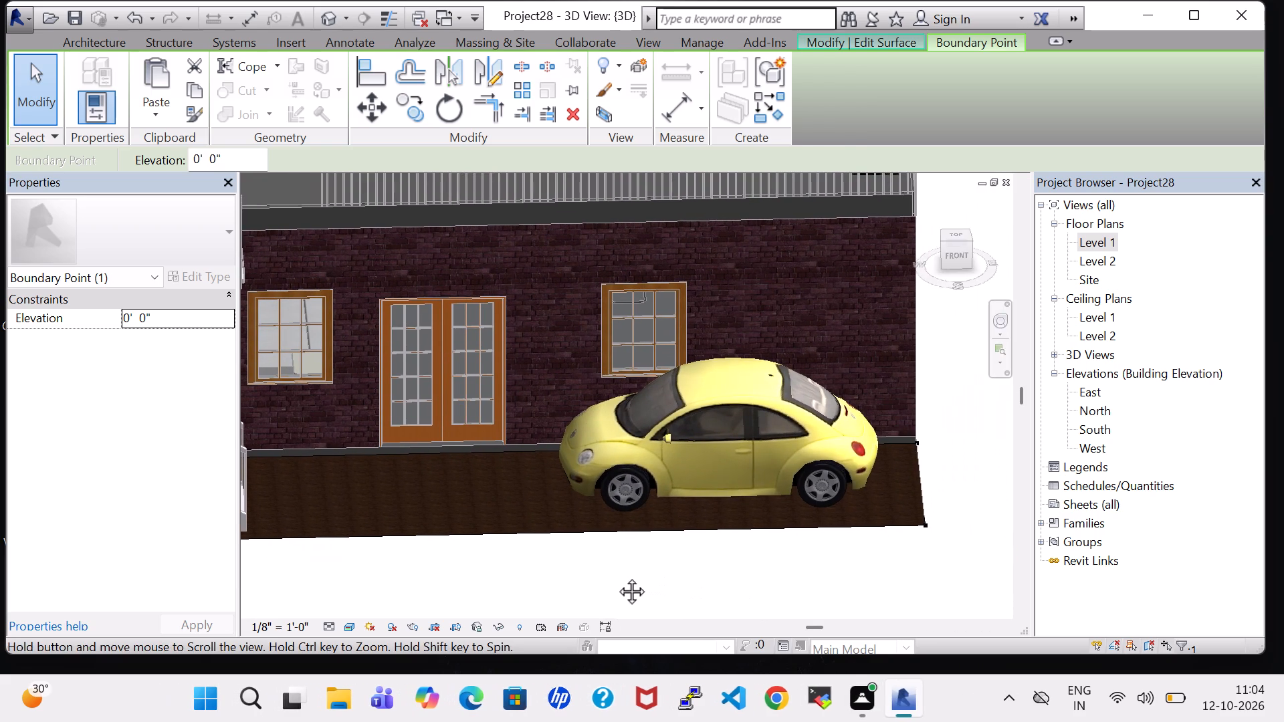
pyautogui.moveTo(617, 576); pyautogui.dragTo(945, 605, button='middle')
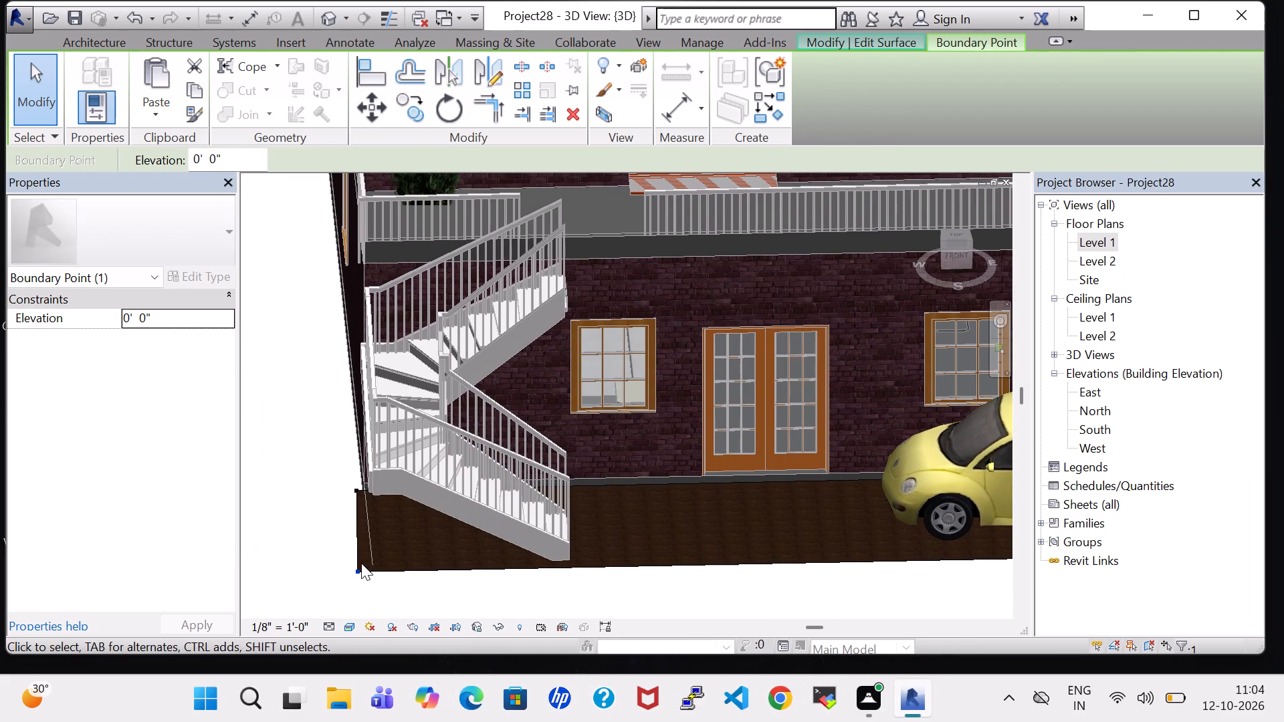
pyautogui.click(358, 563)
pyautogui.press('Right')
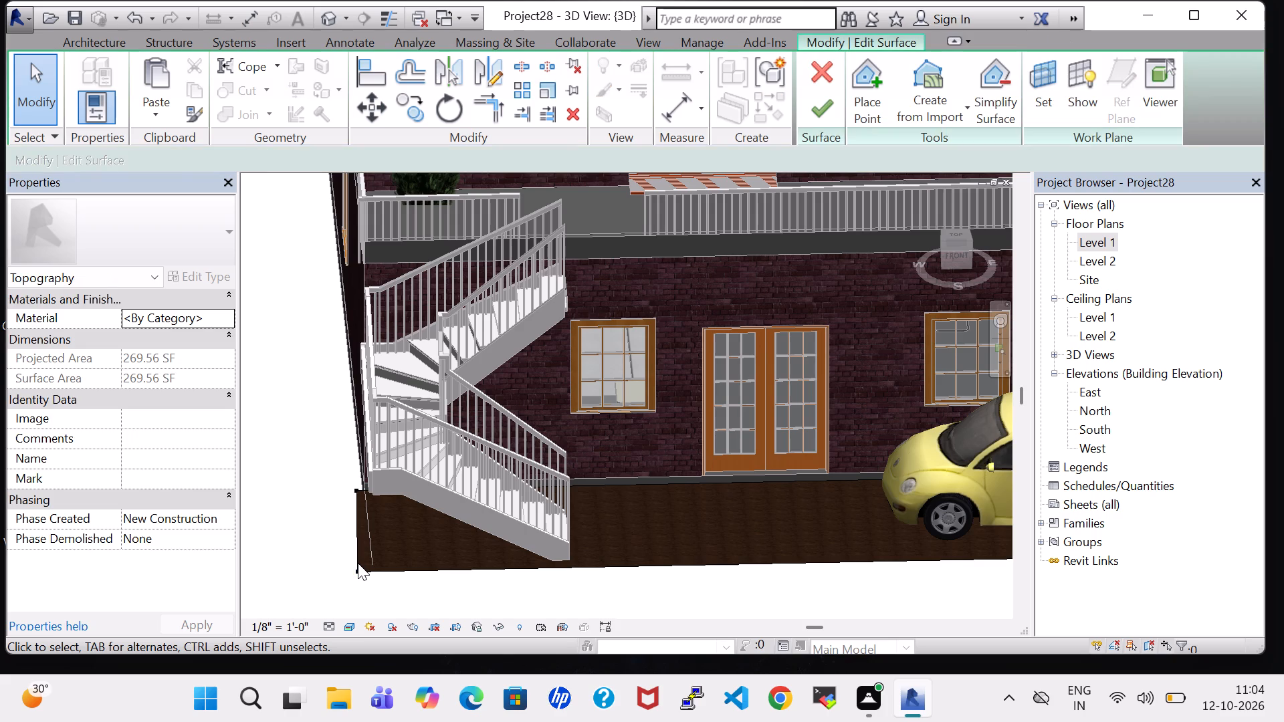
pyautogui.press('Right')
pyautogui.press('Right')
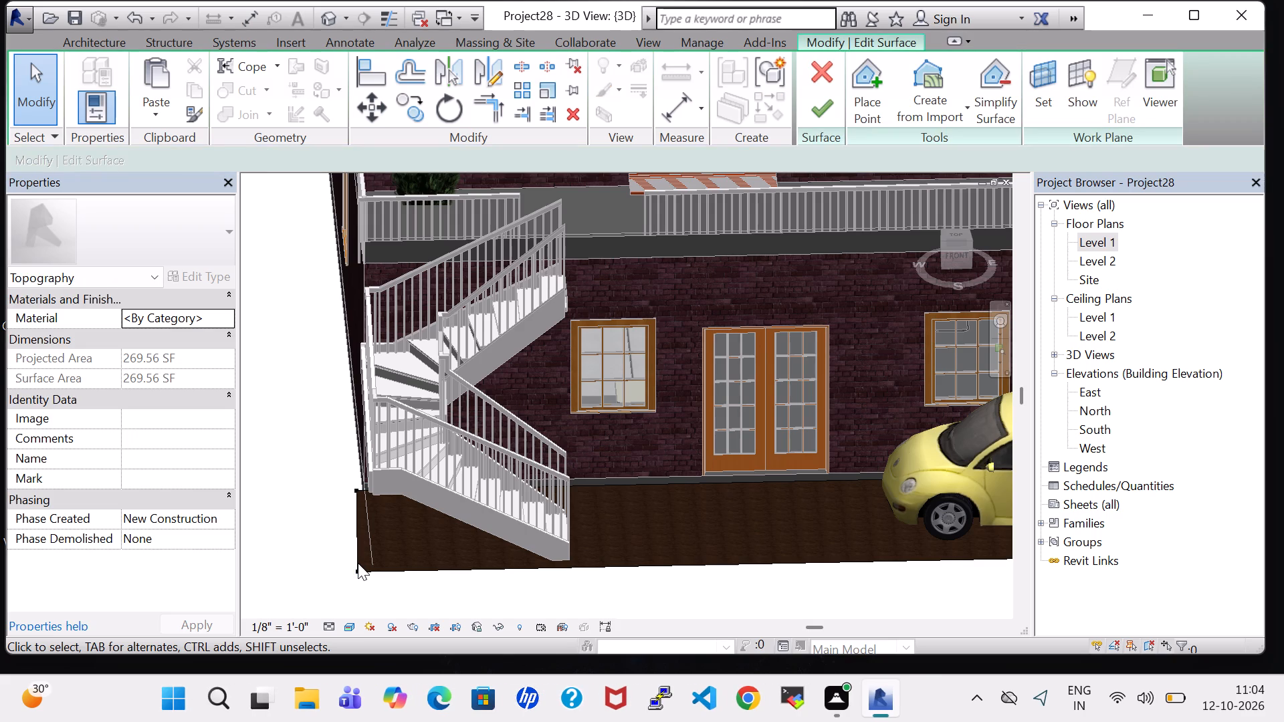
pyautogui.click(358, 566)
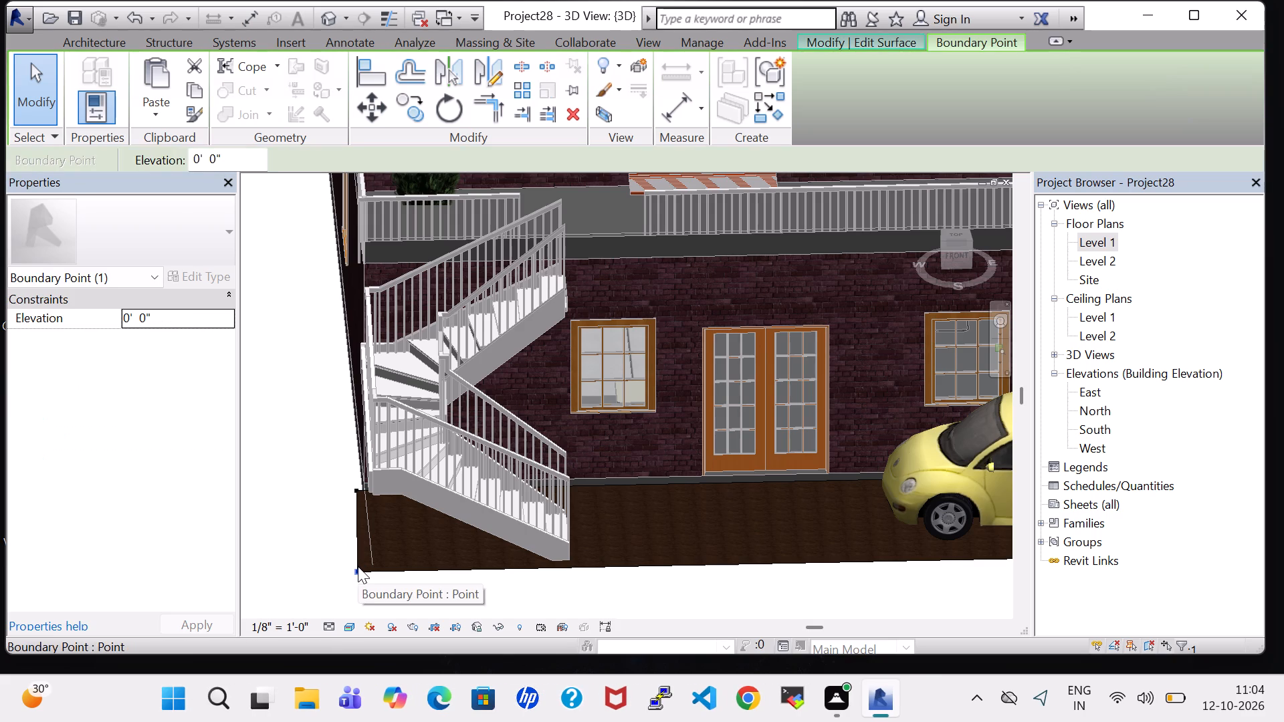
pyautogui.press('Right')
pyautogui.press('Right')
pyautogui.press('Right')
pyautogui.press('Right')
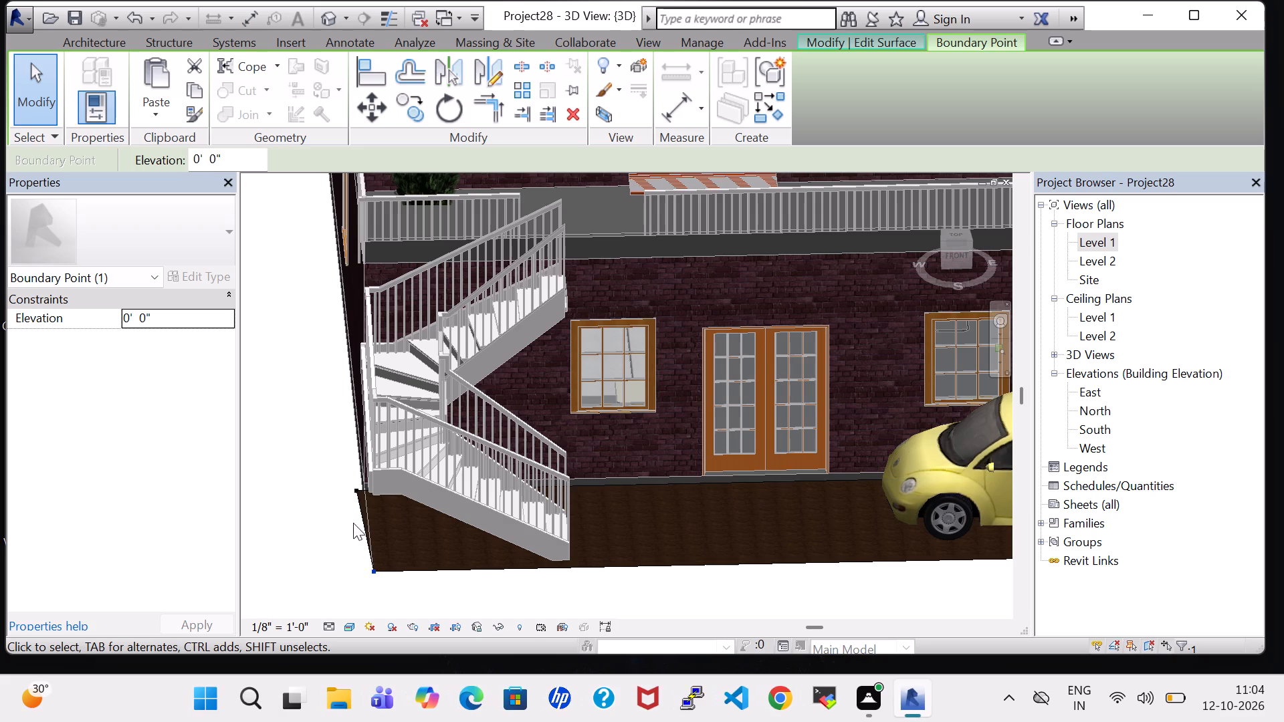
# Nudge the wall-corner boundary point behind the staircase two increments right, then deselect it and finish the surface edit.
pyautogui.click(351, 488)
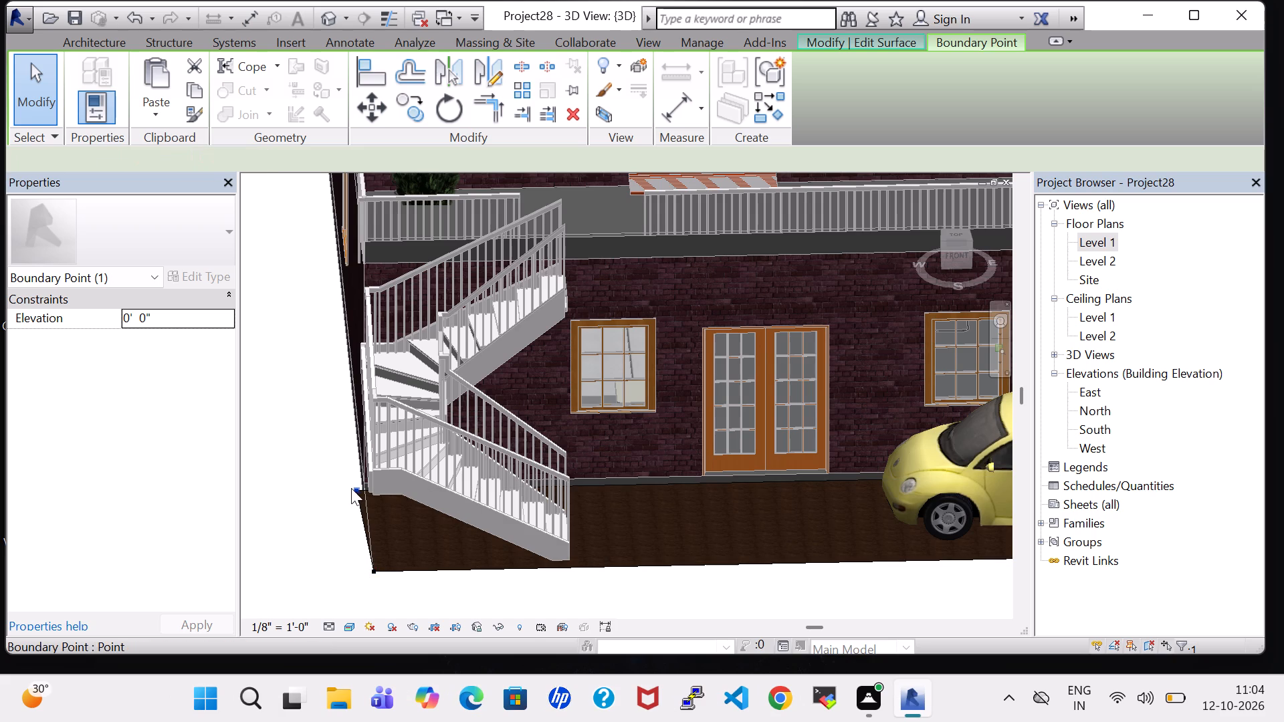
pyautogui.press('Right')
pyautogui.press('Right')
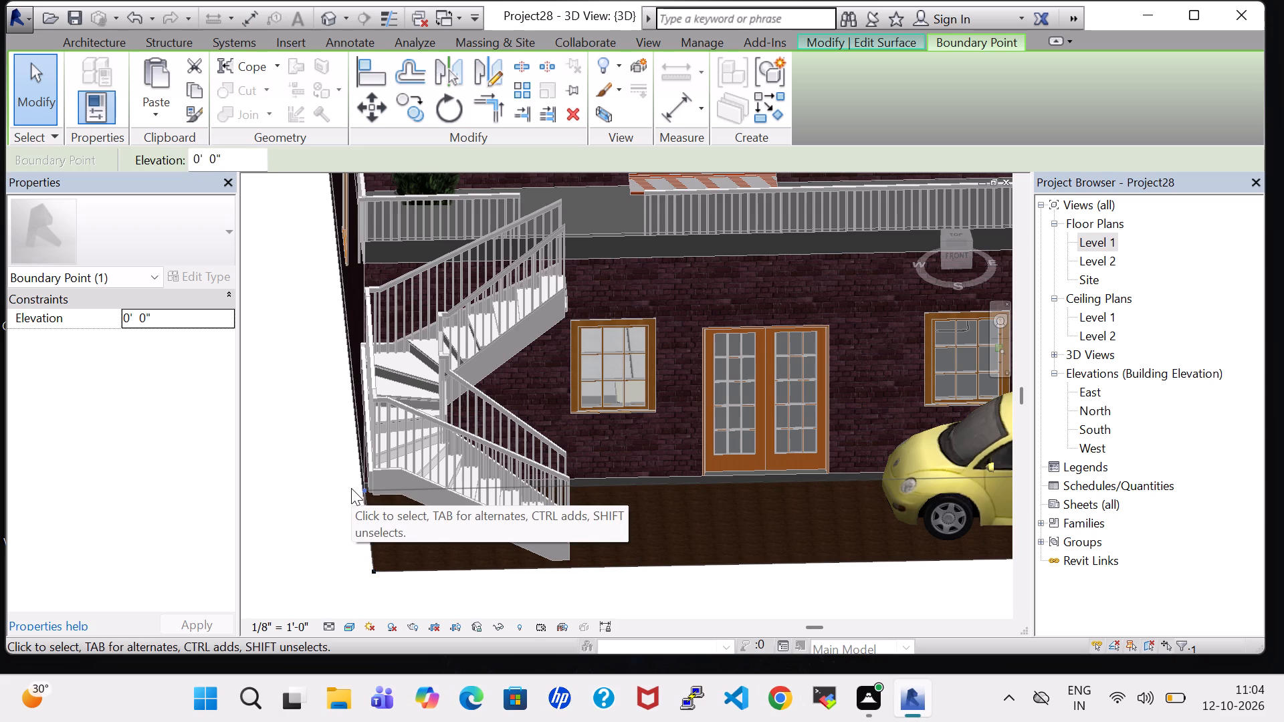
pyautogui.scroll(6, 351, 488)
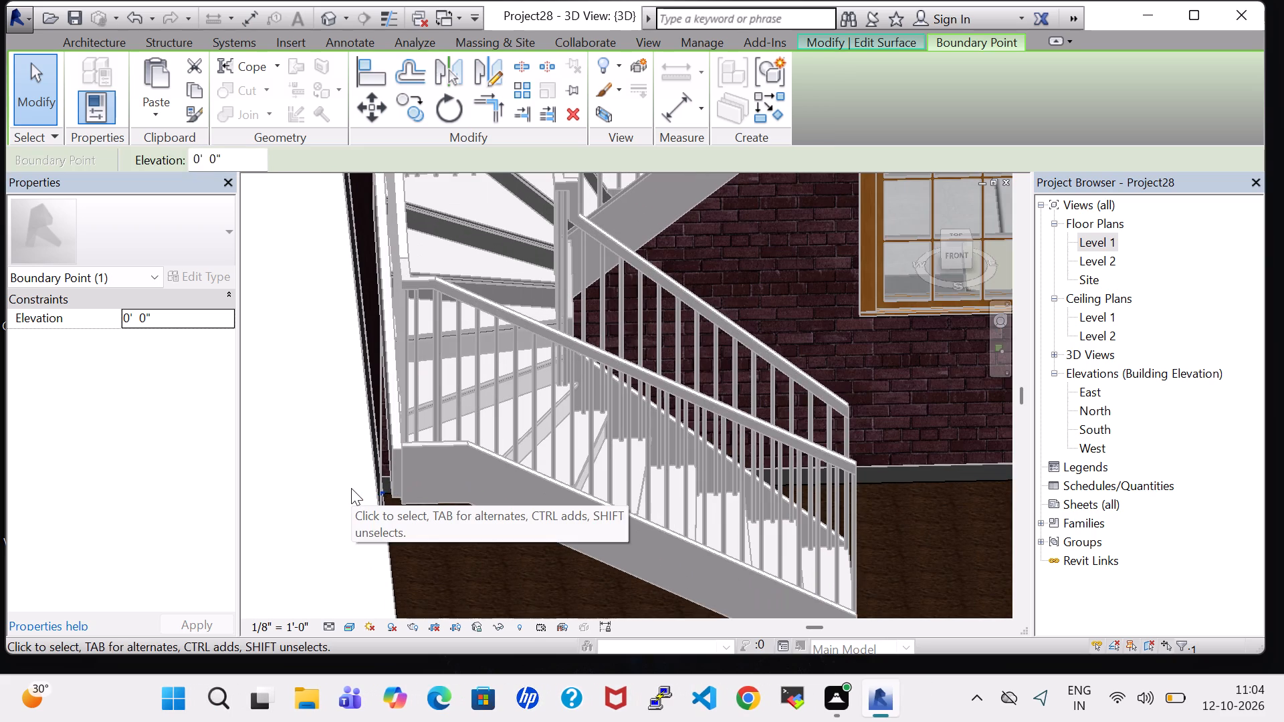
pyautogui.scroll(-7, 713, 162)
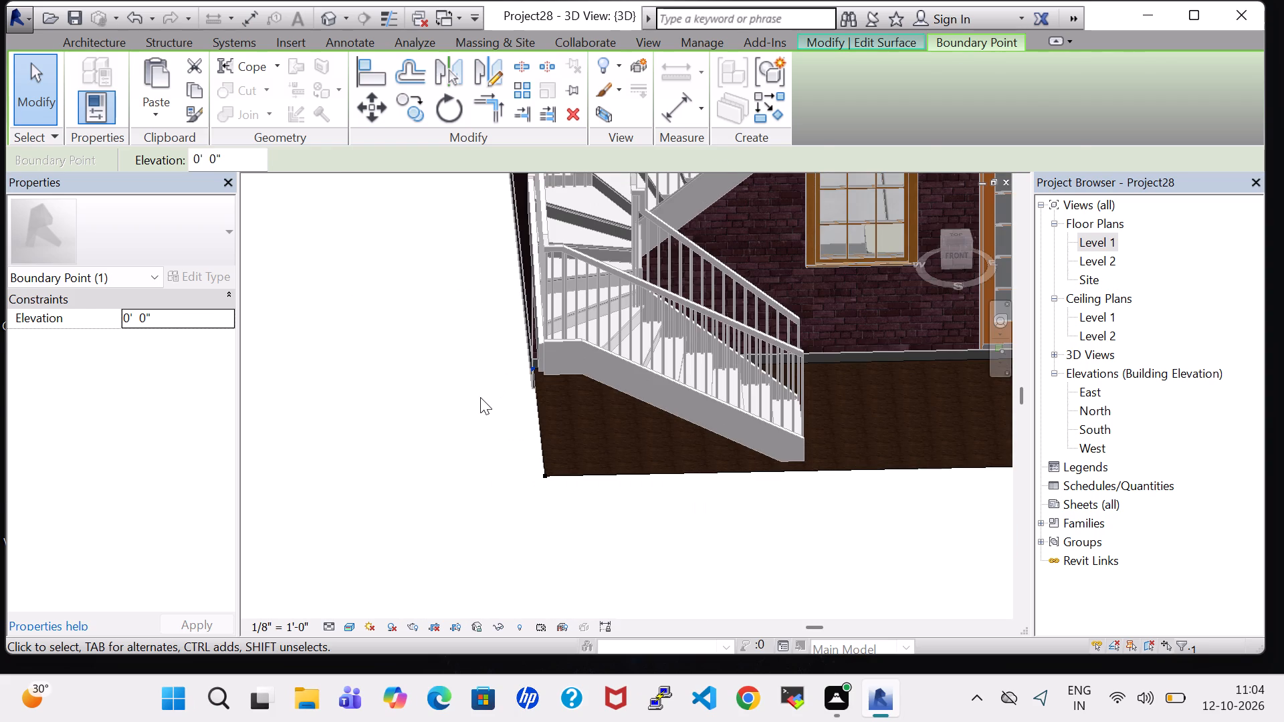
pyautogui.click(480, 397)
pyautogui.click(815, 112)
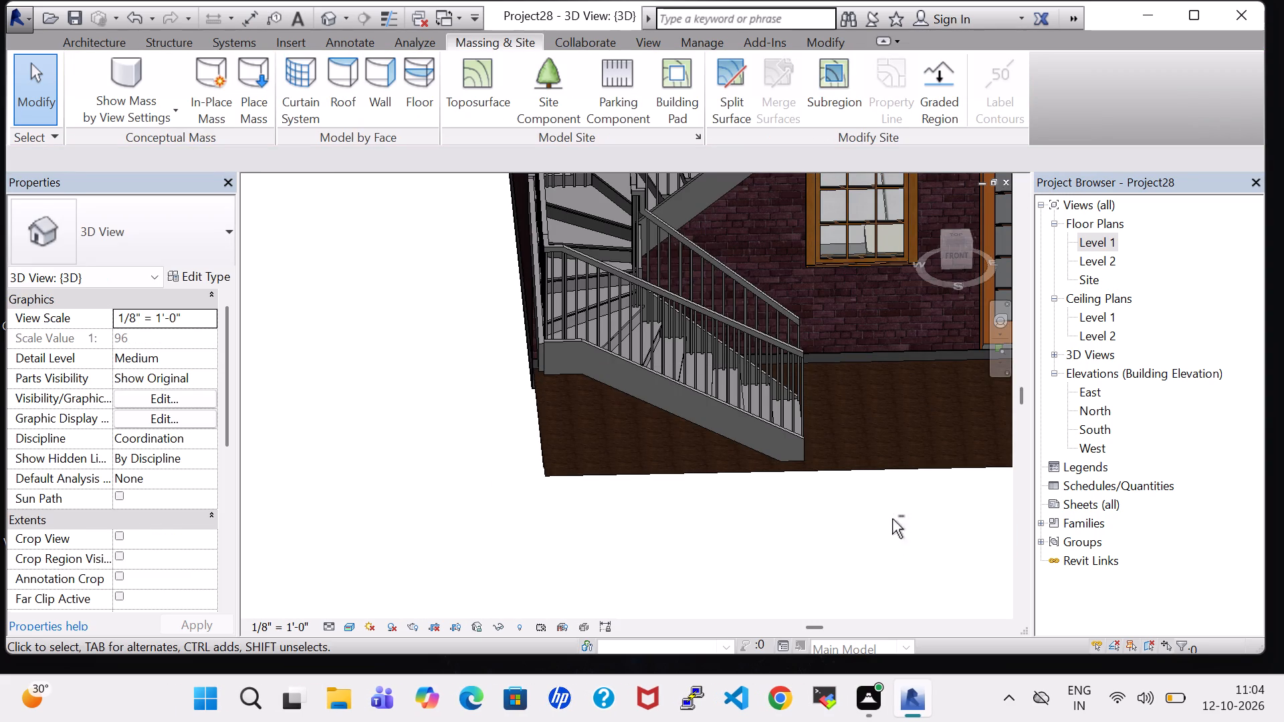
# Viewing from behind the car, nudge the ground surface four increments right to close the gap along the front wall, then deselect it.
pyautogui.keyDown('shift'); pyautogui.moveTo(892, 519); pyautogui.dragTo(749, 506, button='middle'); pyautogui.keyUp('shift')
pyautogui.keyDown('shift'); pyautogui.middleClick(749, 506); pyautogui.keyUp('shift')
pyautogui.keyDown('shift'); pyautogui.moveTo(477, 389); pyautogui.dragTo(671, 367, button='middle'); pyautogui.keyUp('shift')
pyautogui.keyDown('shift'); pyautogui.scroll(1, 654, 416); pyautogui.keyUp('shift')
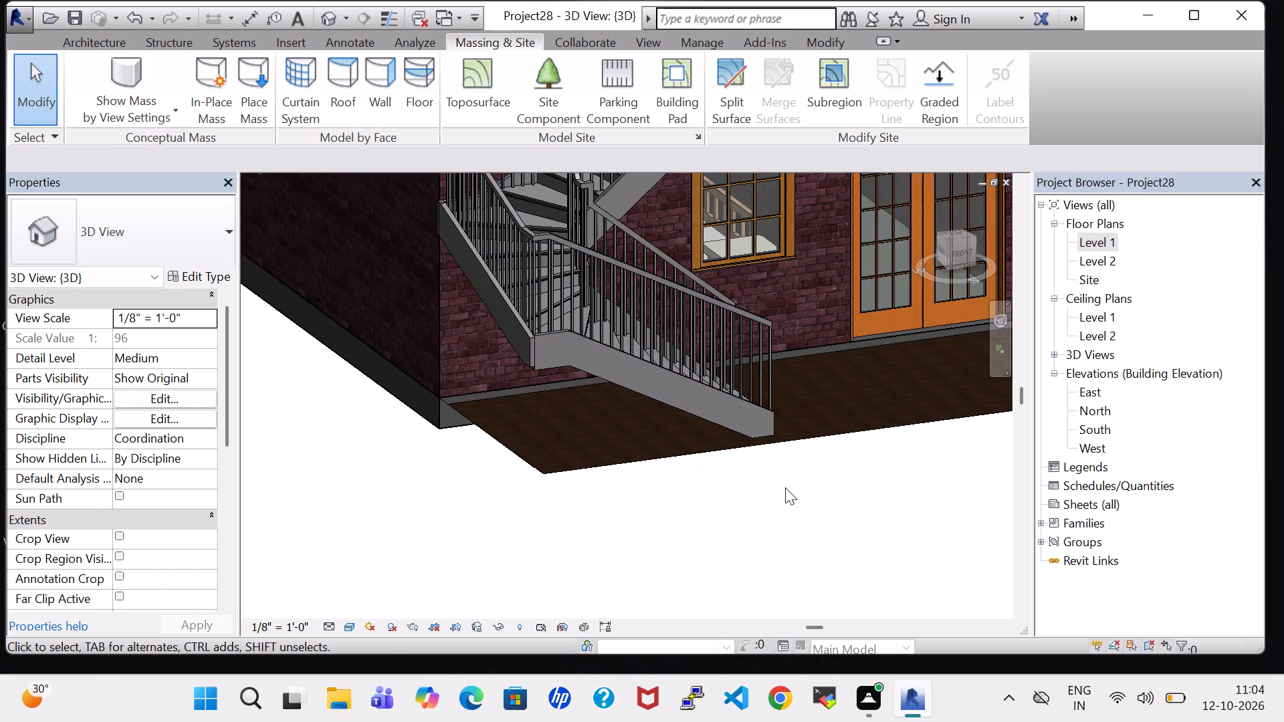
pyautogui.keyDown('shift'); pyautogui.moveTo(785, 487); pyautogui.dragTo(698, 497, button='middle'); pyautogui.keyUp('shift')
pyautogui.scroll(-3, 702, 511)
pyautogui.keyDown('shift'); pyautogui.moveTo(809, 545); pyautogui.dragTo(591, 488, button='middle'); pyautogui.keyUp('shift')
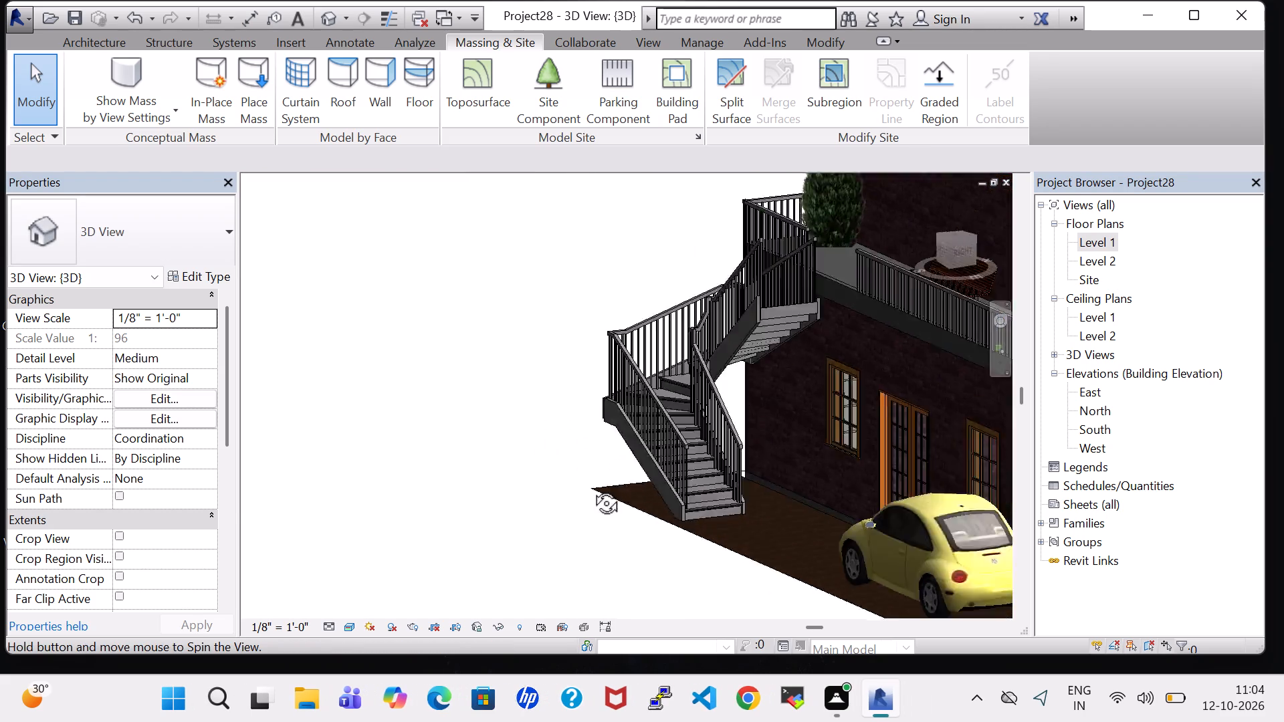
pyautogui.keyDown('shift'); pyautogui.moveTo(591, 488); pyautogui.dragTo(538, 475, button='middle'); pyautogui.keyUp('shift')
pyautogui.keyDown('shift'); pyautogui.moveTo(268, 351); pyautogui.dragTo(343, 378, button='middle'); pyautogui.keyUp('shift')
pyautogui.keyDown('shift'); pyautogui.moveTo(339, 354); pyautogui.dragTo(390, 369, button='middle'); pyautogui.keyUp('shift')
pyautogui.keyDown('shift'); pyautogui.scroll(1, 389, 368); pyautogui.keyUp('shift')
pyautogui.keyDown('shift'); pyautogui.moveTo(386, 369); pyautogui.dragTo(311, 358, button='middle'); pyautogui.keyUp('shift')
pyautogui.moveTo(379, 449); pyautogui.dragTo(348, 320, button='middle')
pyautogui.keyDown('shift'); pyautogui.moveTo(348, 320); pyautogui.dragTo(383, 380, button='middle'); pyautogui.keyUp('shift')
pyautogui.keyDown('shift'); pyautogui.scroll(1, 383, 380); pyautogui.keyUp('shift')
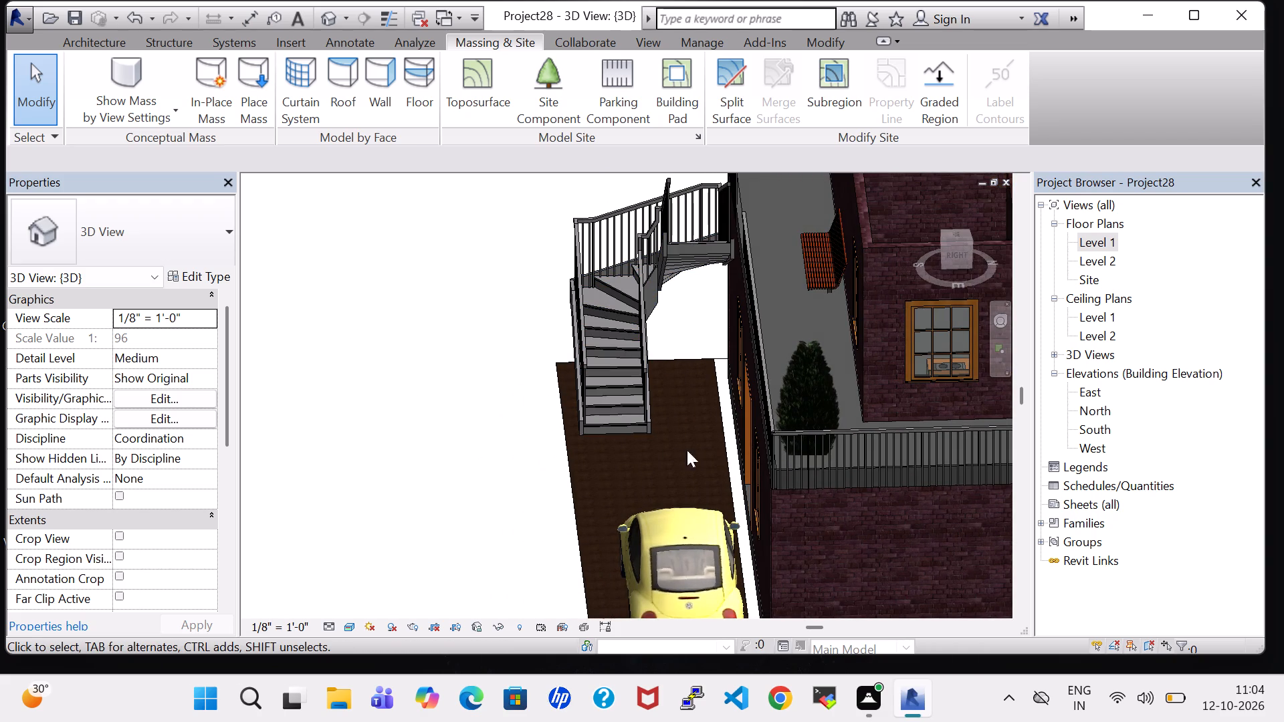
pyautogui.click(718, 453)
pyautogui.click(724, 453)
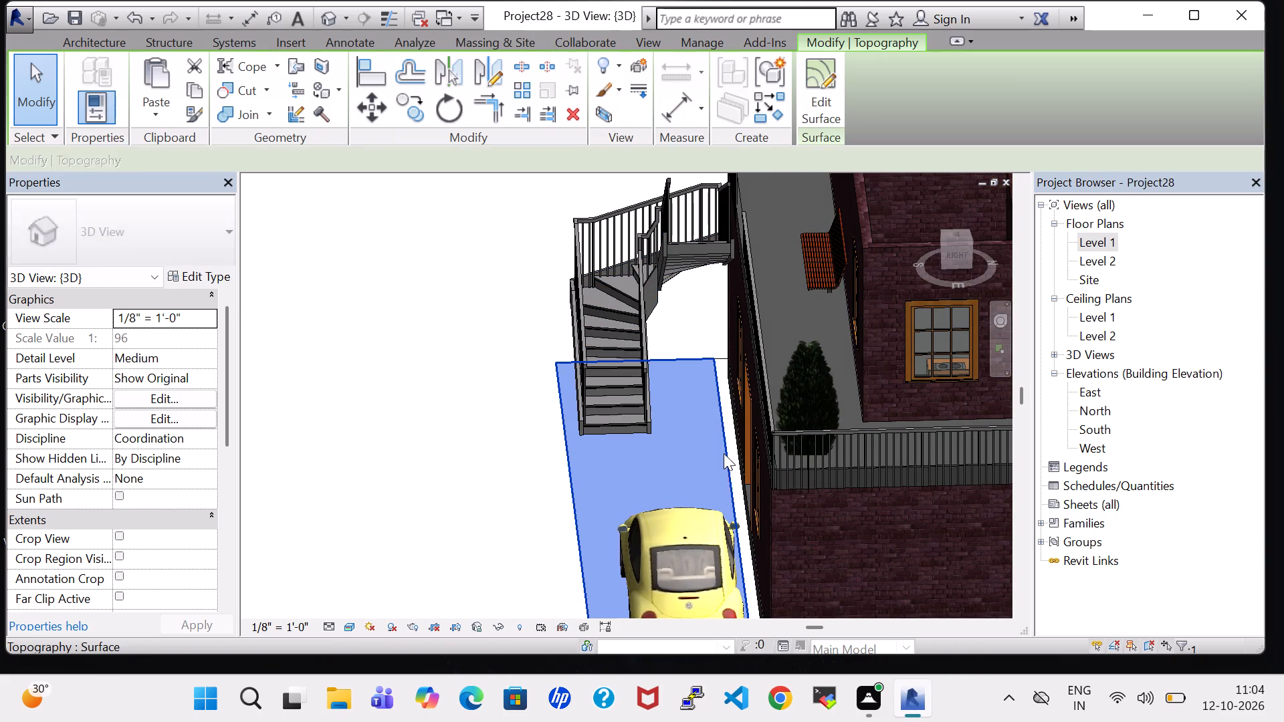
pyautogui.press('Right')
pyautogui.press('Right')
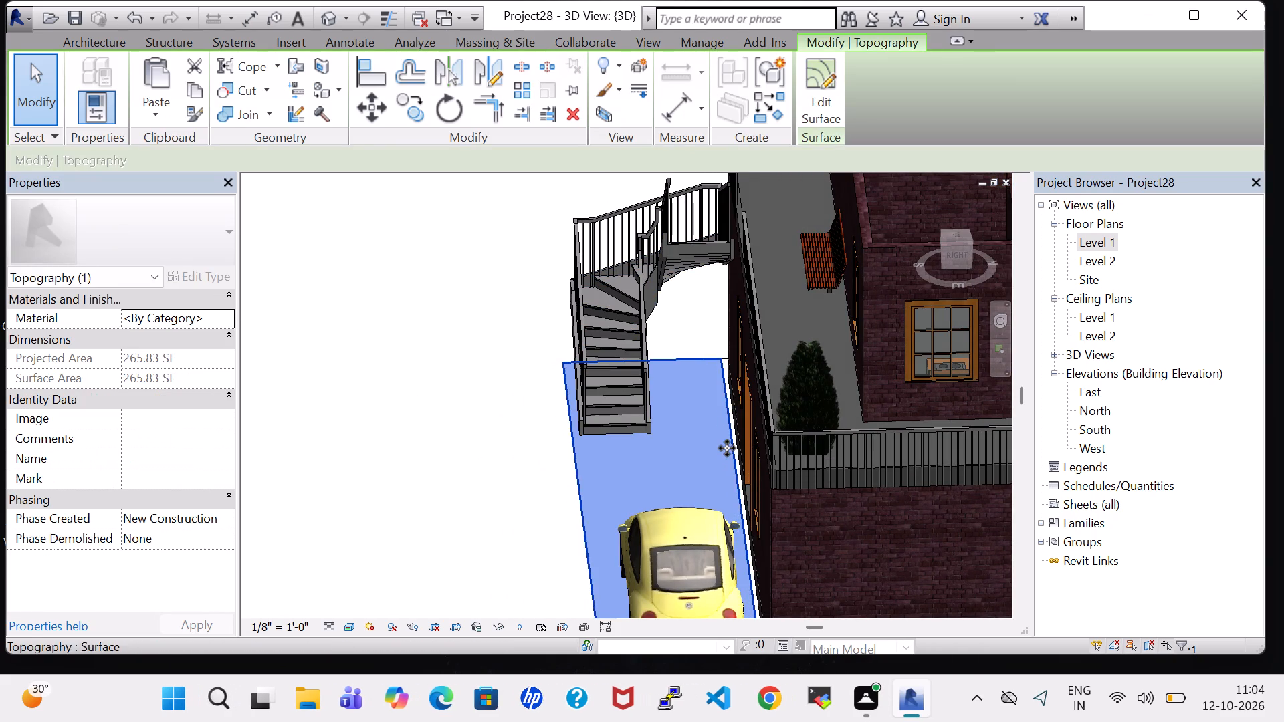
pyautogui.press('Right')
pyautogui.press('Right')
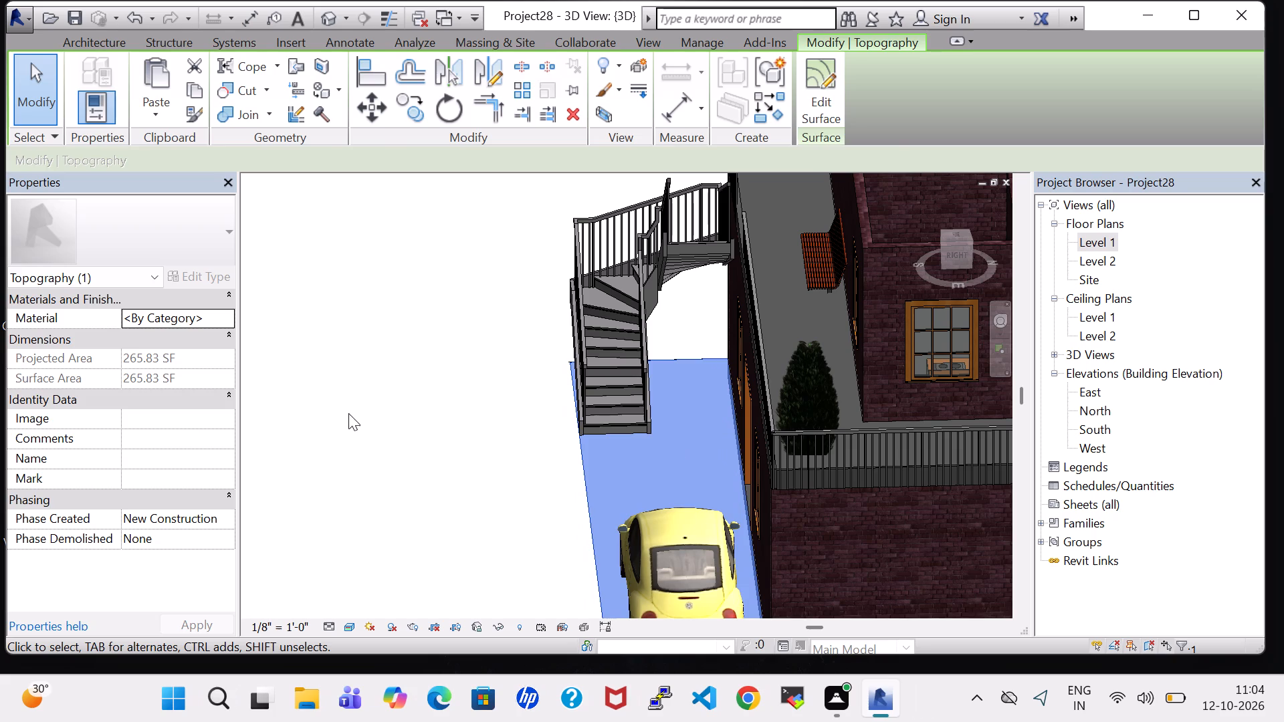
pyautogui.click(399, 423)
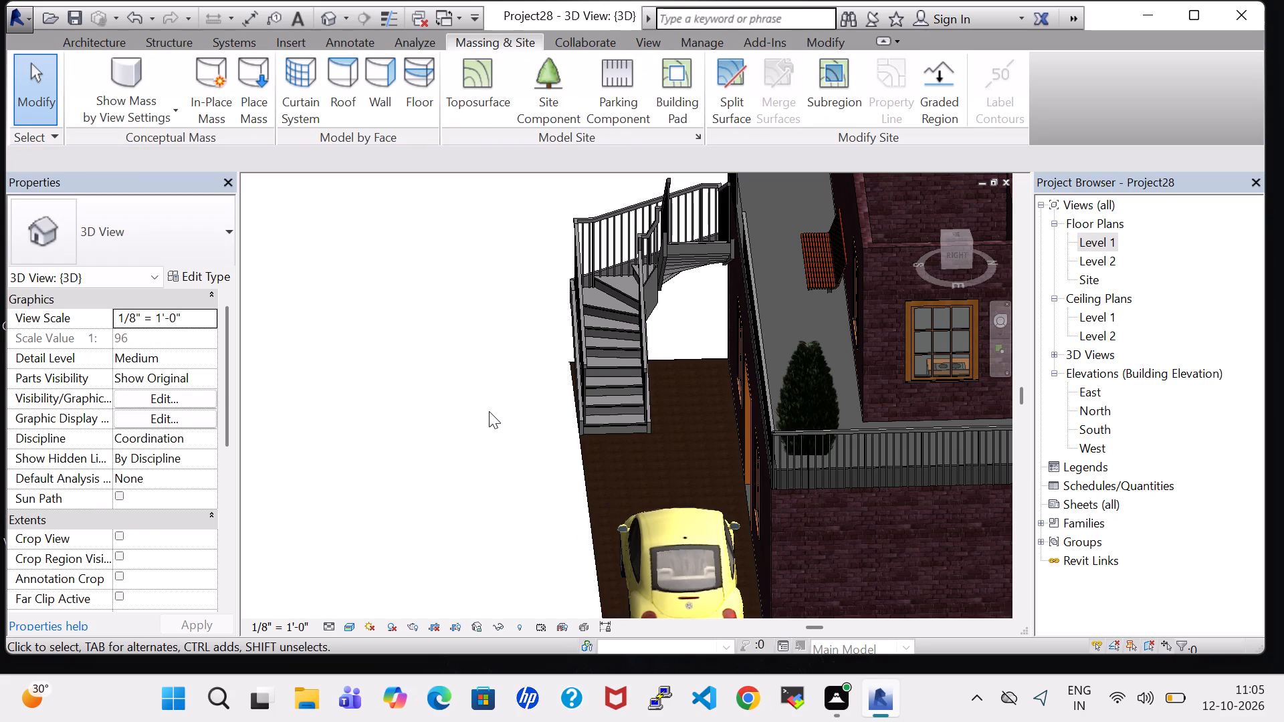
pyautogui.moveTo(489, 411); pyautogui.dragTo(443, 245, button='middle')
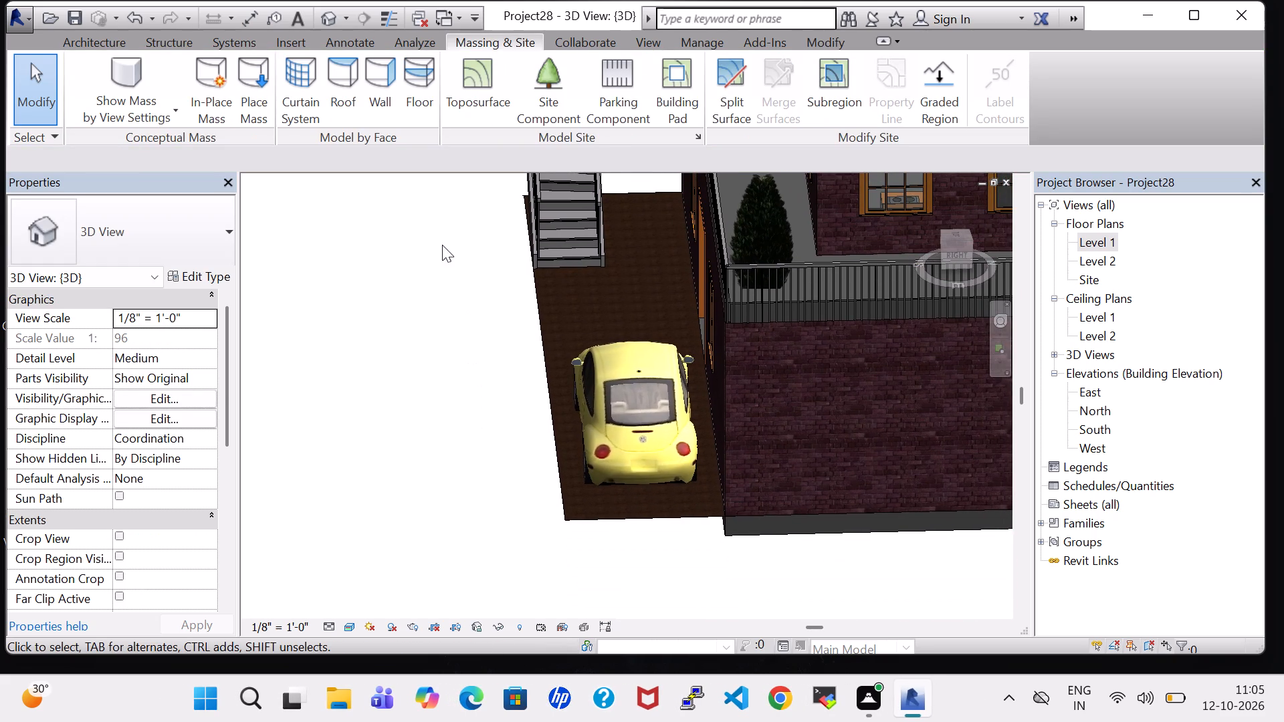
# Examine the ground surface's edges around and beneath the outside staircase from above, from the front and at ground level.
pyautogui.moveTo(471, 386); pyautogui.dragTo(613, 465, button='middle')
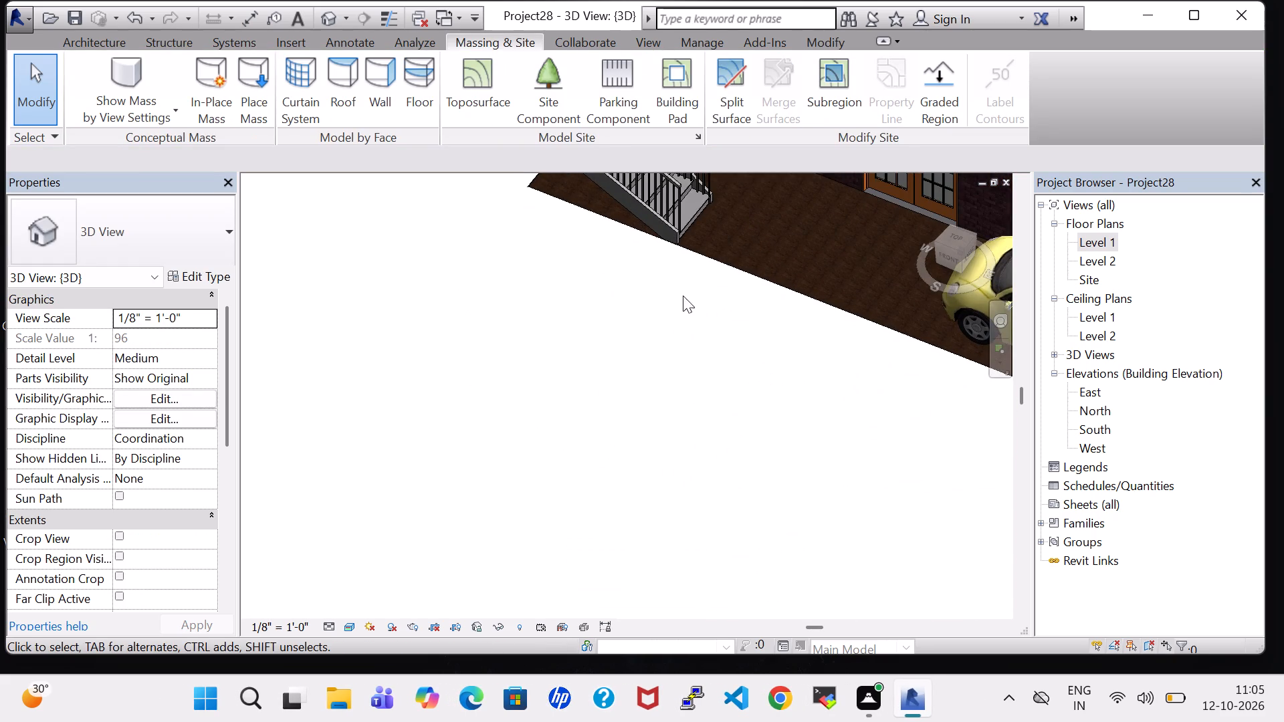
pyautogui.keyDown('shift'); pyautogui.moveTo(630, 286); pyautogui.dragTo(611, 467, button='middle'); pyautogui.keyUp('shift')
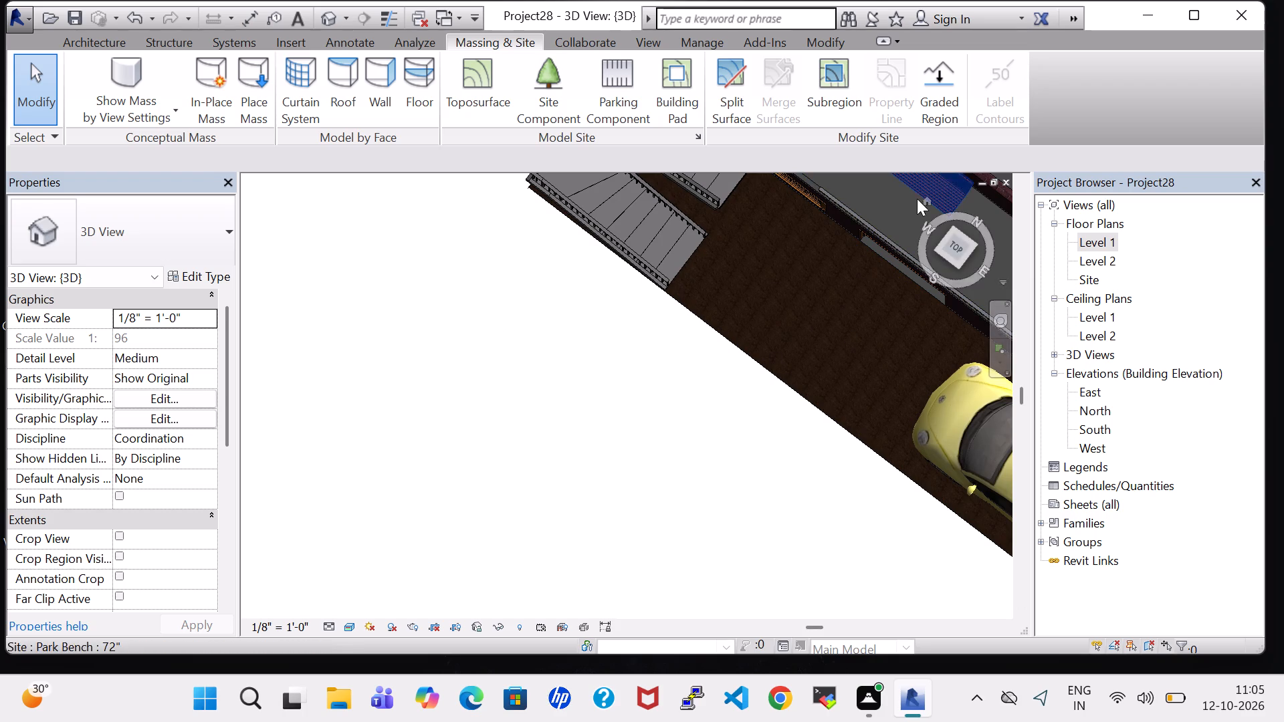
pyautogui.keyDown('shift'); pyautogui.moveTo(604, 511); pyautogui.dragTo(681, 431, button='middle'); pyautogui.keyUp('shift')
pyautogui.scroll(1, 704, 352)
pyautogui.moveTo(705, 348); pyautogui.dragTo(710, 621, button='middle')
pyautogui.moveTo(682, 563); pyautogui.dragTo(688, 559, button='middle')
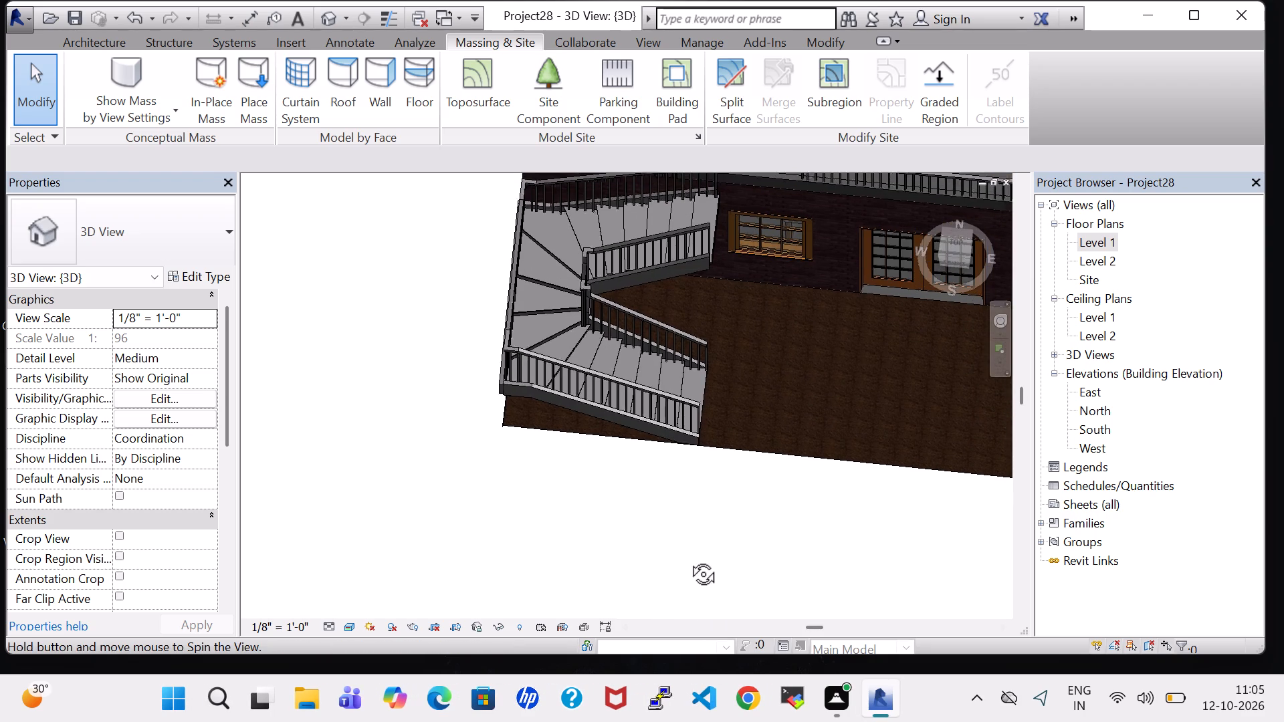
pyautogui.moveTo(688, 559); pyautogui.dragTo(742, 435, button='middle')
pyautogui.scroll(1, 725, 443)
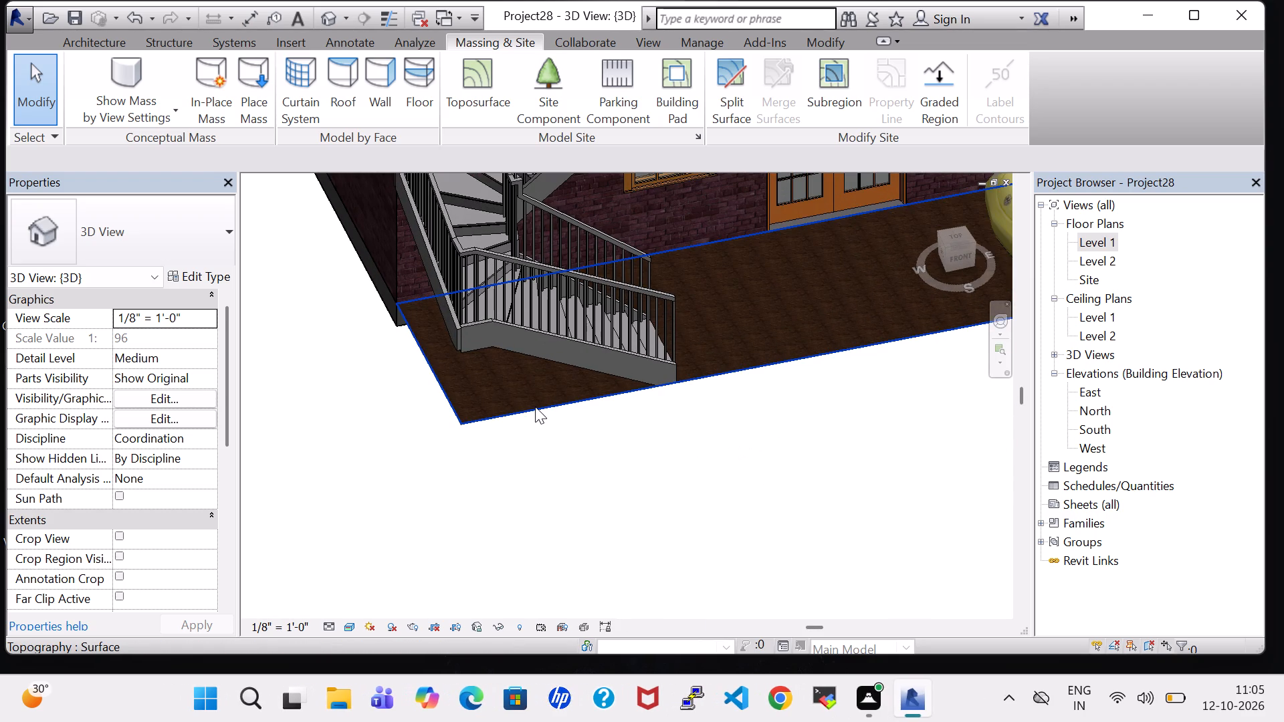
pyautogui.keyDown('shift'); pyautogui.moveTo(515, 467); pyautogui.dragTo(540, 336, button='middle'); pyautogui.keyUp('shift')
pyautogui.keyDown('shift'); pyautogui.scroll(1, 540, 336); pyautogui.keyUp('shift')
pyautogui.keyDown('shift'); pyautogui.middleClick(548, 283); pyautogui.keyUp('shift')
pyautogui.keyDown('shift'); pyautogui.moveTo(573, 500); pyautogui.dragTo(564, 398, button='middle'); pyautogui.keyUp('shift')
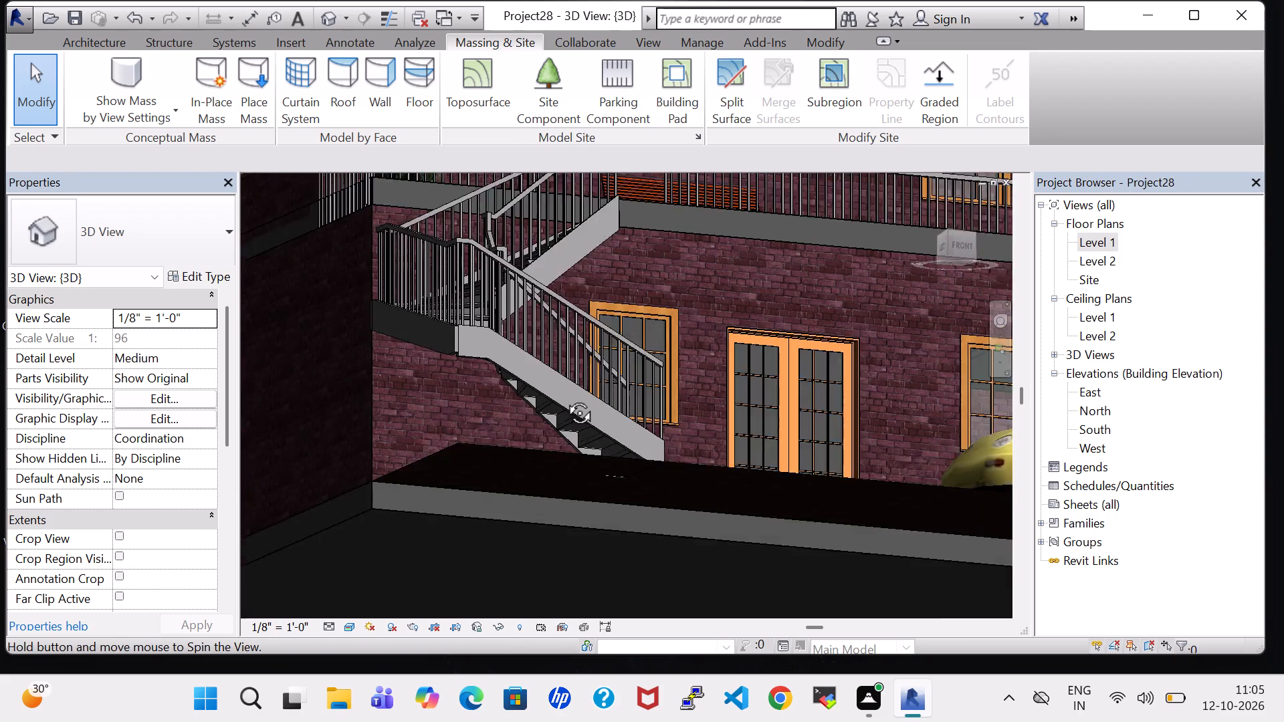
pyautogui.keyDown('shift'); pyautogui.moveTo(564, 398); pyautogui.dragTo(530, 524, button='middle'); pyautogui.keyUp('shift')
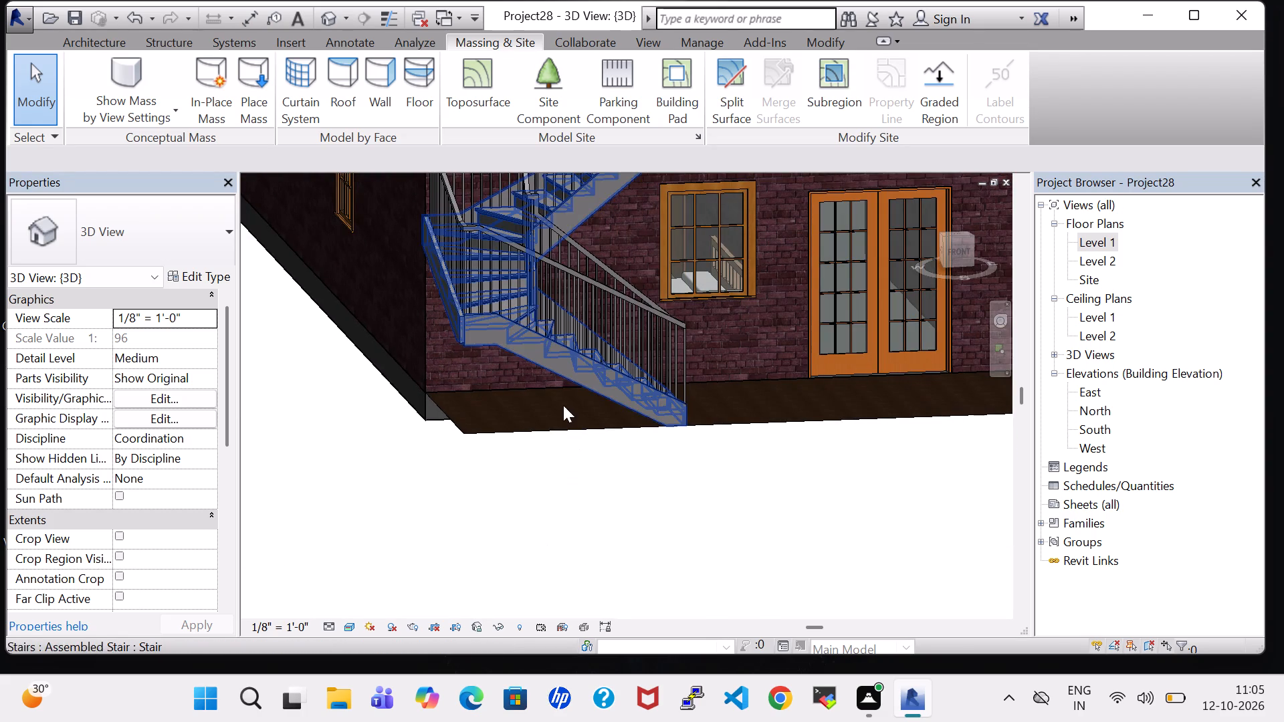
# Examine the ground surface's front edge and its corner behind the parked car, checking the boundary line there.
pyautogui.moveTo(722, 520); pyautogui.dragTo(389, 504, button='middle')
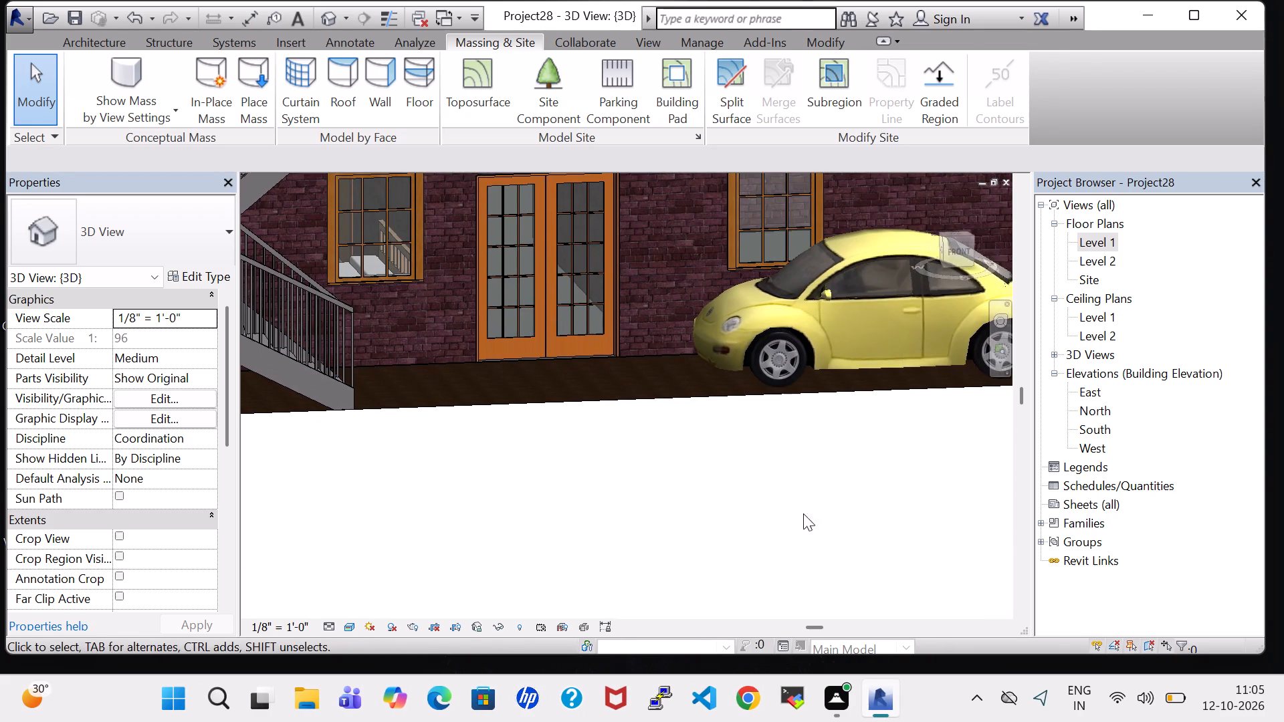
pyautogui.scroll(1, 855, 518)
pyautogui.moveTo(855, 518); pyautogui.dragTo(607, 526, button='middle')
pyautogui.scroll(1, 972, 410)
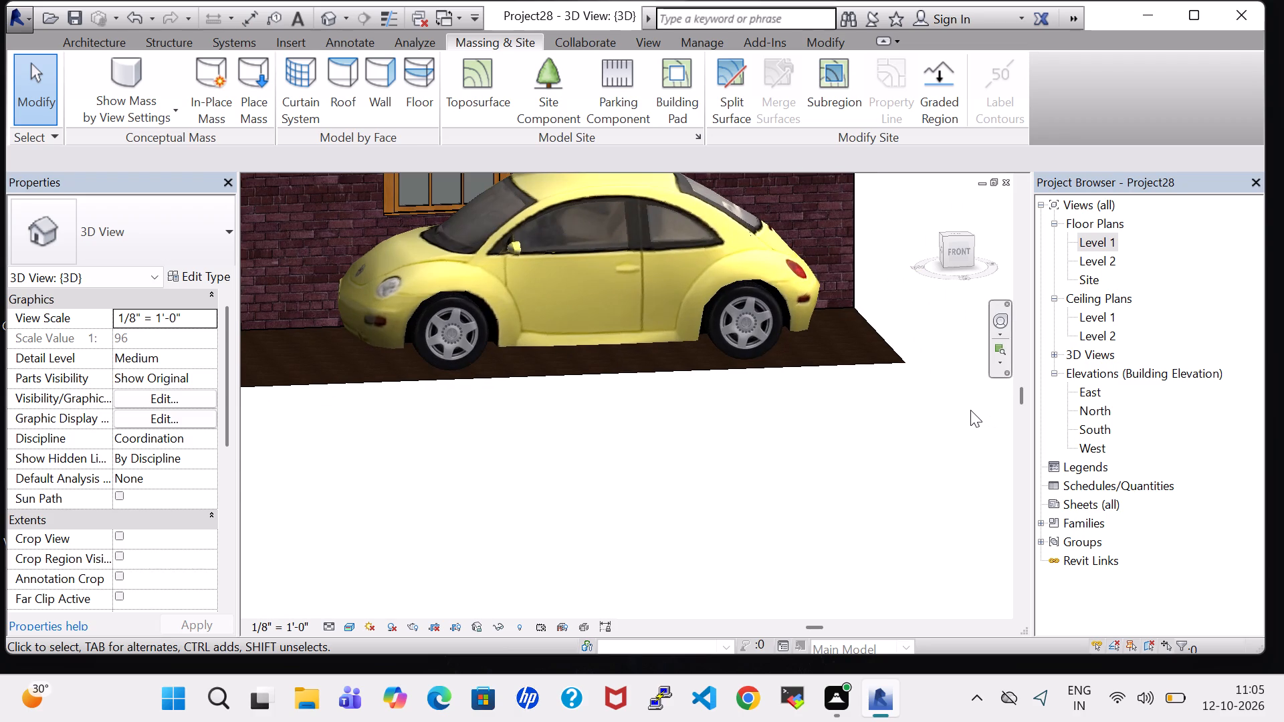
pyautogui.keyDown('shift'); pyautogui.moveTo(970, 410); pyautogui.dragTo(896, 455, button='middle'); pyautogui.keyUp('shift')
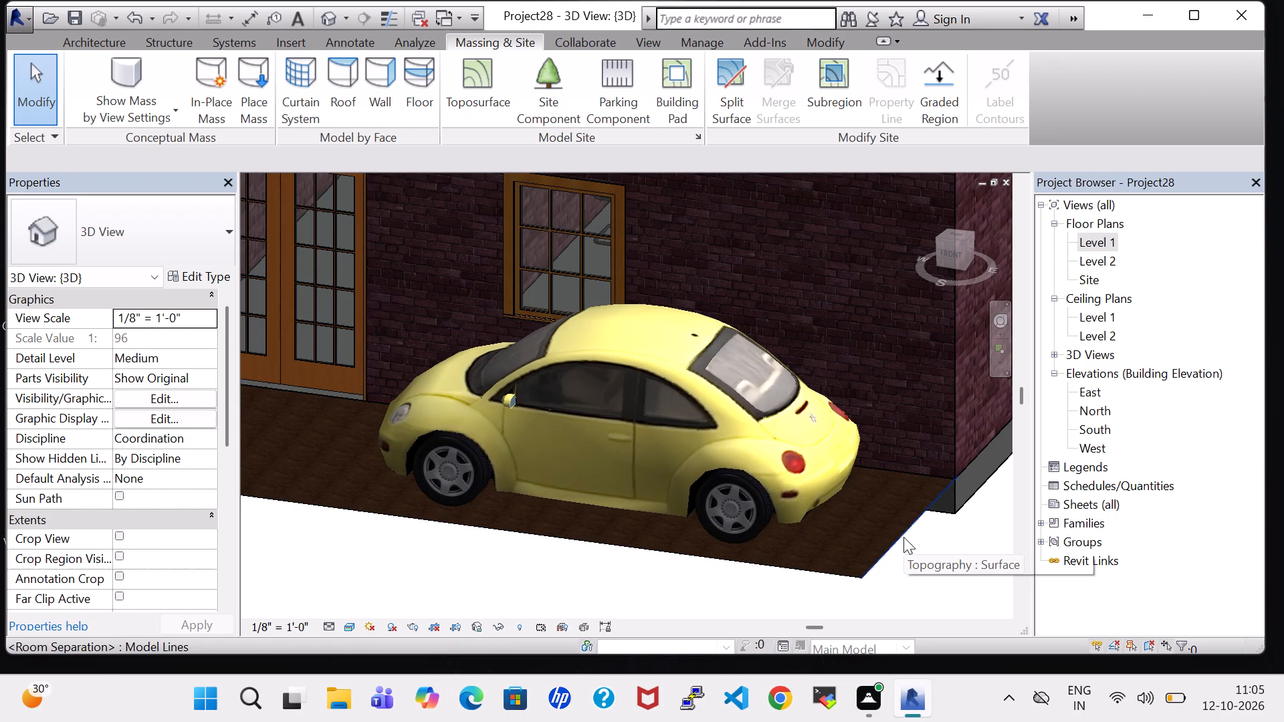
pyautogui.click(903, 537)
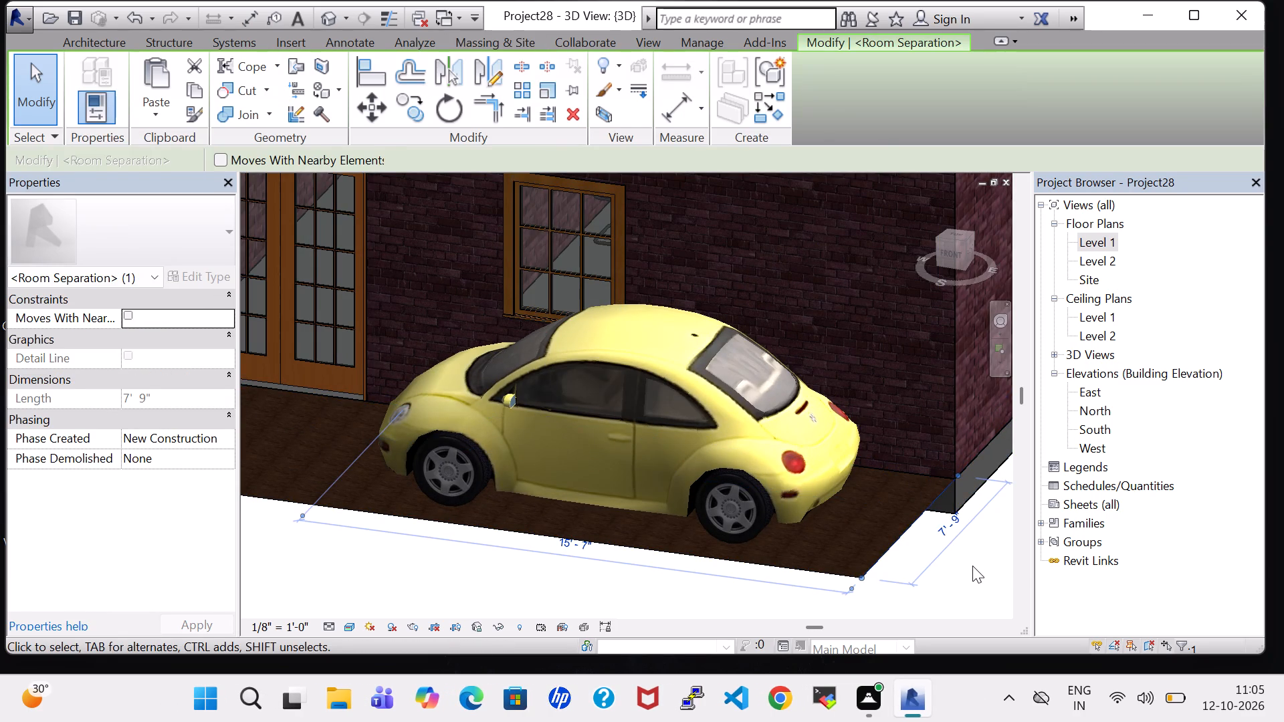
pyautogui.click(972, 566)
pyautogui.keyDown('shift'); pyautogui.moveTo(378, 542); pyautogui.dragTo(439, 558, button='middle'); pyautogui.keyUp('shift')
pyautogui.keyDown('shift'); pyautogui.moveTo(550, 503); pyautogui.dragTo(560, 390, button='middle'); pyautogui.keyUp('shift')
pyautogui.keyDown('shift'); pyautogui.moveTo(558, 380); pyautogui.dragTo(558, 374, button='middle'); pyautogui.keyUp('shift')
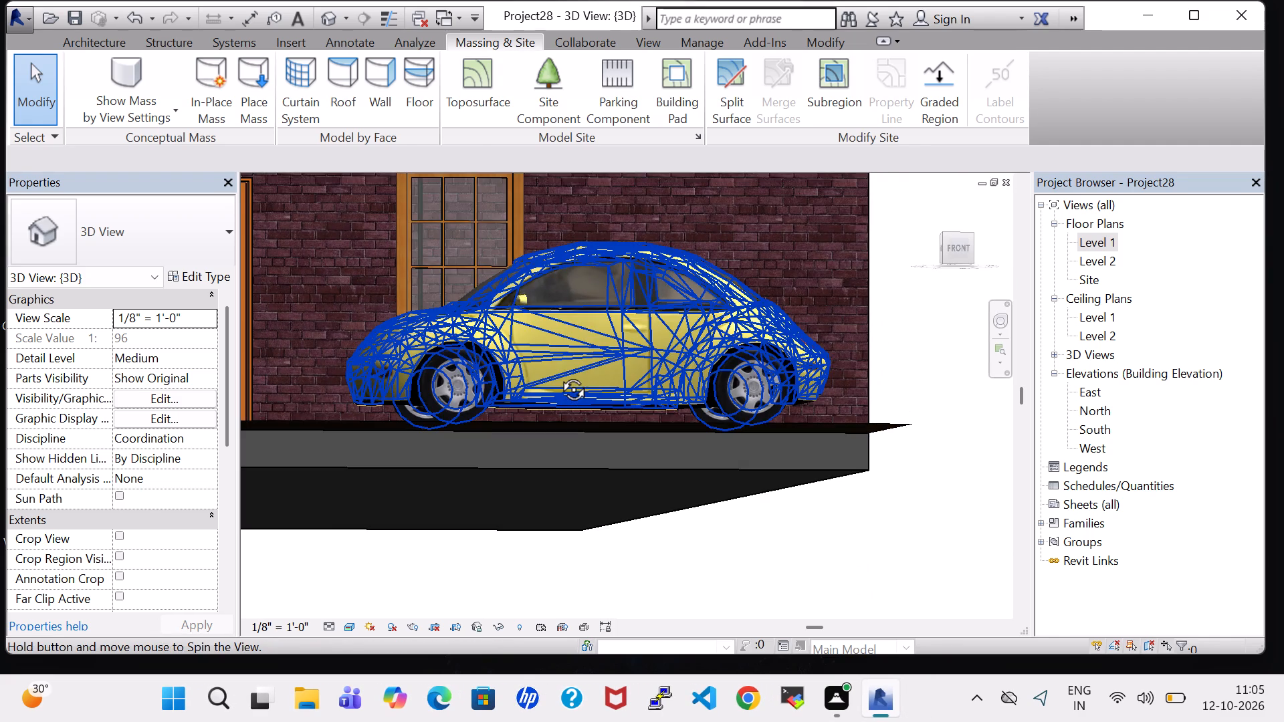
pyautogui.keyDown('shift'); pyautogui.moveTo(558, 374); pyautogui.dragTo(501, 491, button='middle'); pyautogui.keyUp('shift')
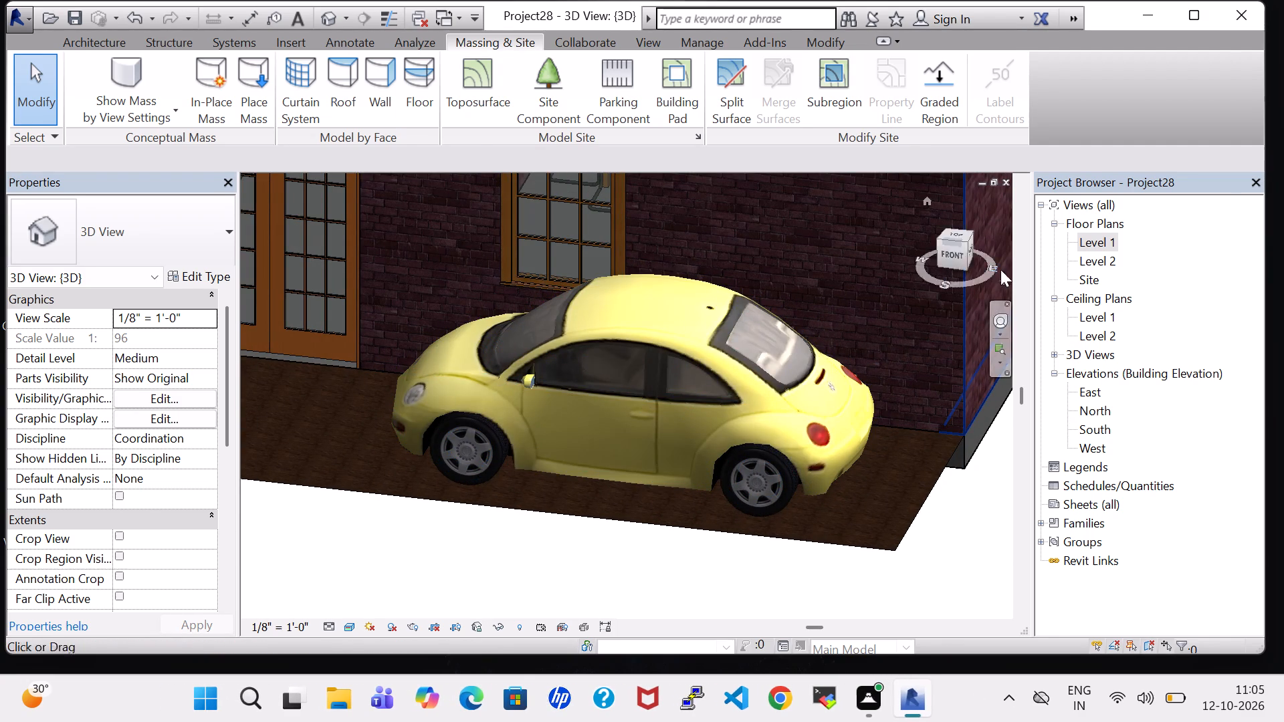
# Nudge the yellow RPC Beetle car eight increments right towards the house's front corner, then deselect it.
pyautogui.doubleClick(324, 15)
pyautogui.scroll(-7, 593, 396)
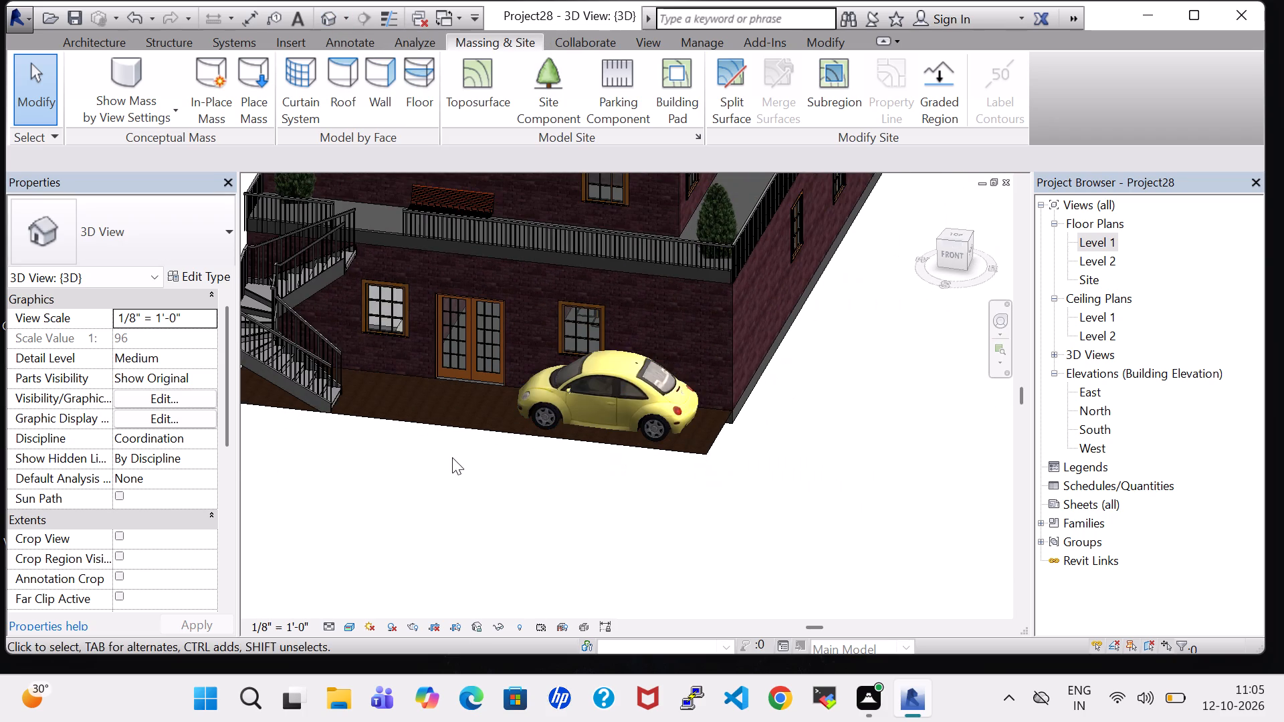
pyautogui.moveTo(446, 460); pyautogui.dragTo(491, 580, button='middle')
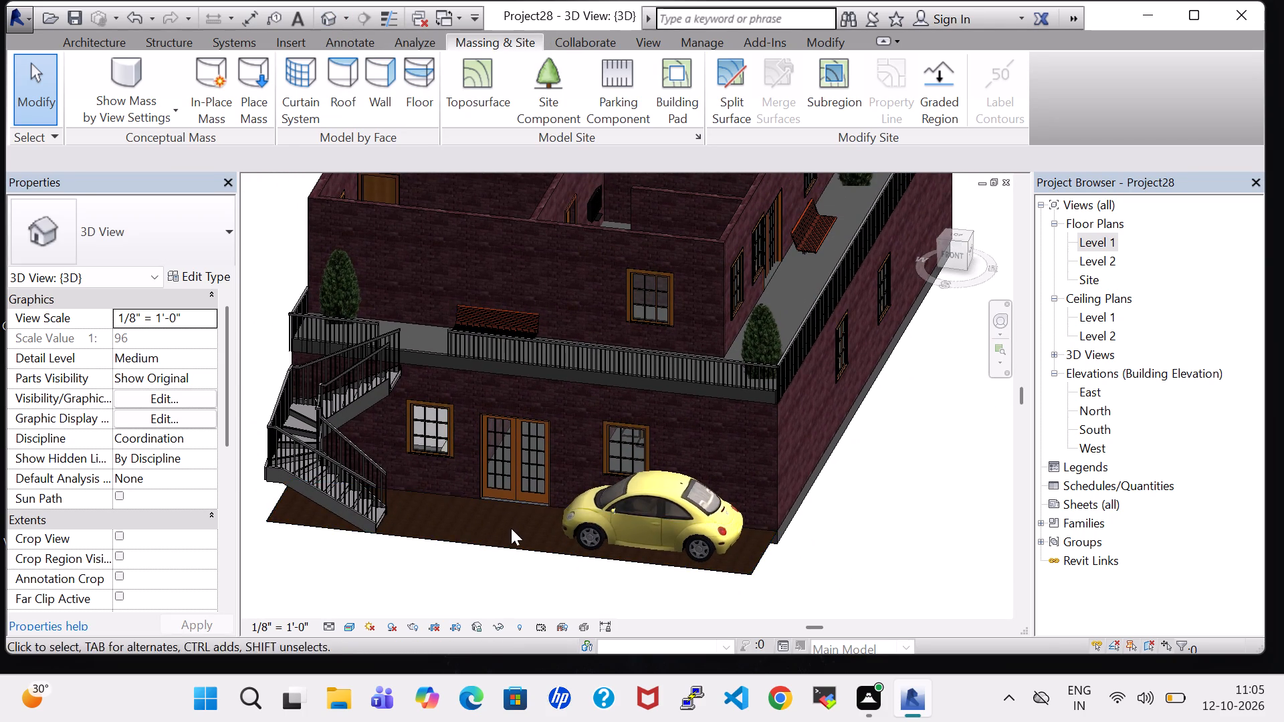
pyautogui.scroll(3, 512, 521)
pyautogui.scroll(-1, 516, 513)
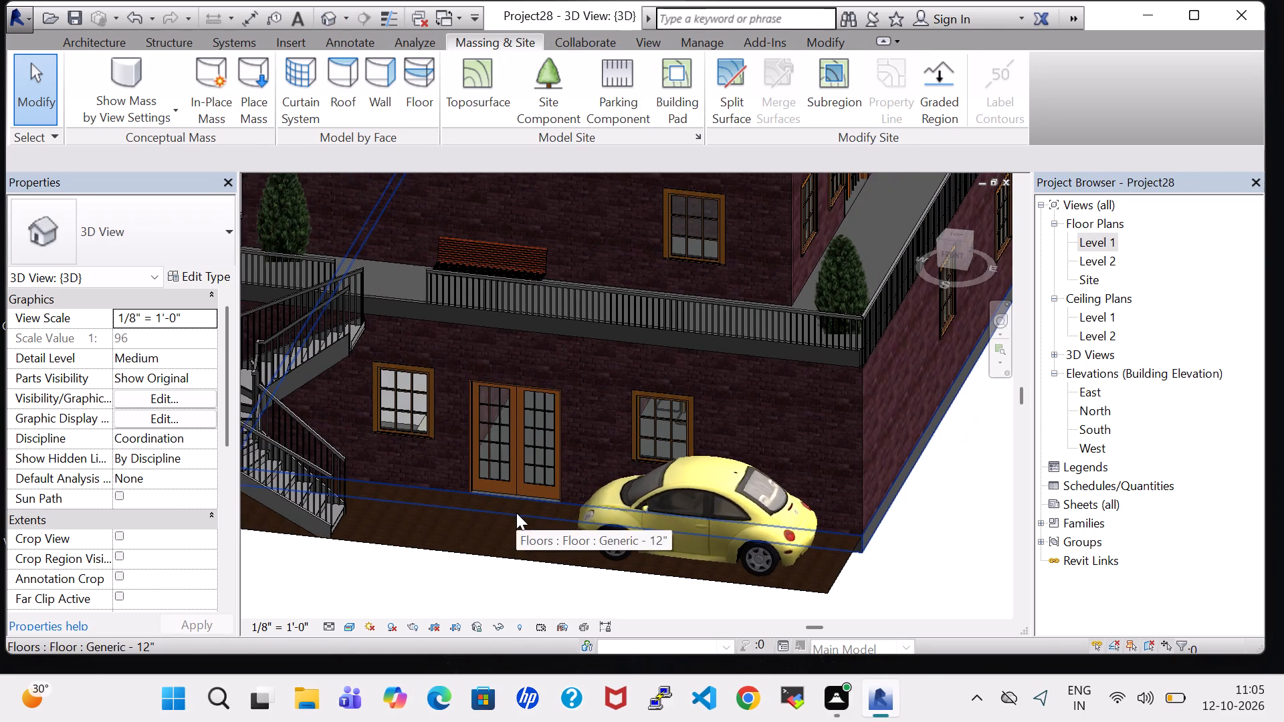
pyautogui.scroll(-1, 516, 513)
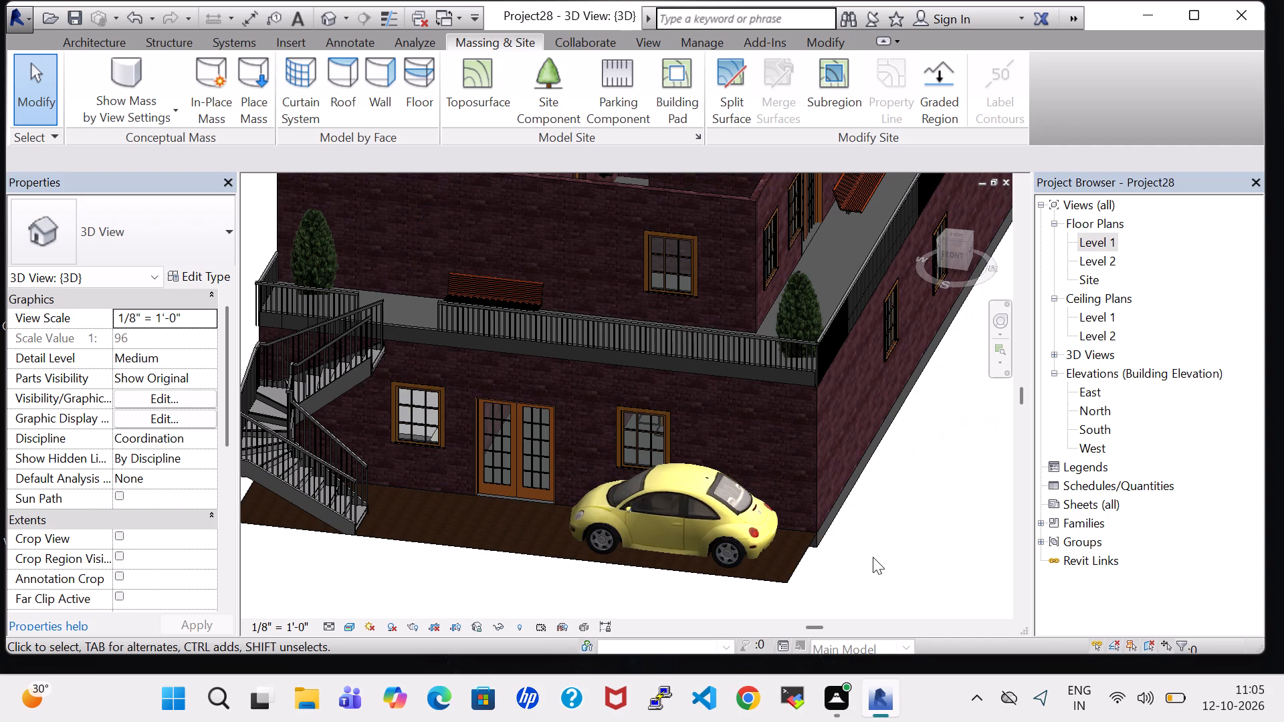
pyautogui.click(749, 531)
pyautogui.press('Right')
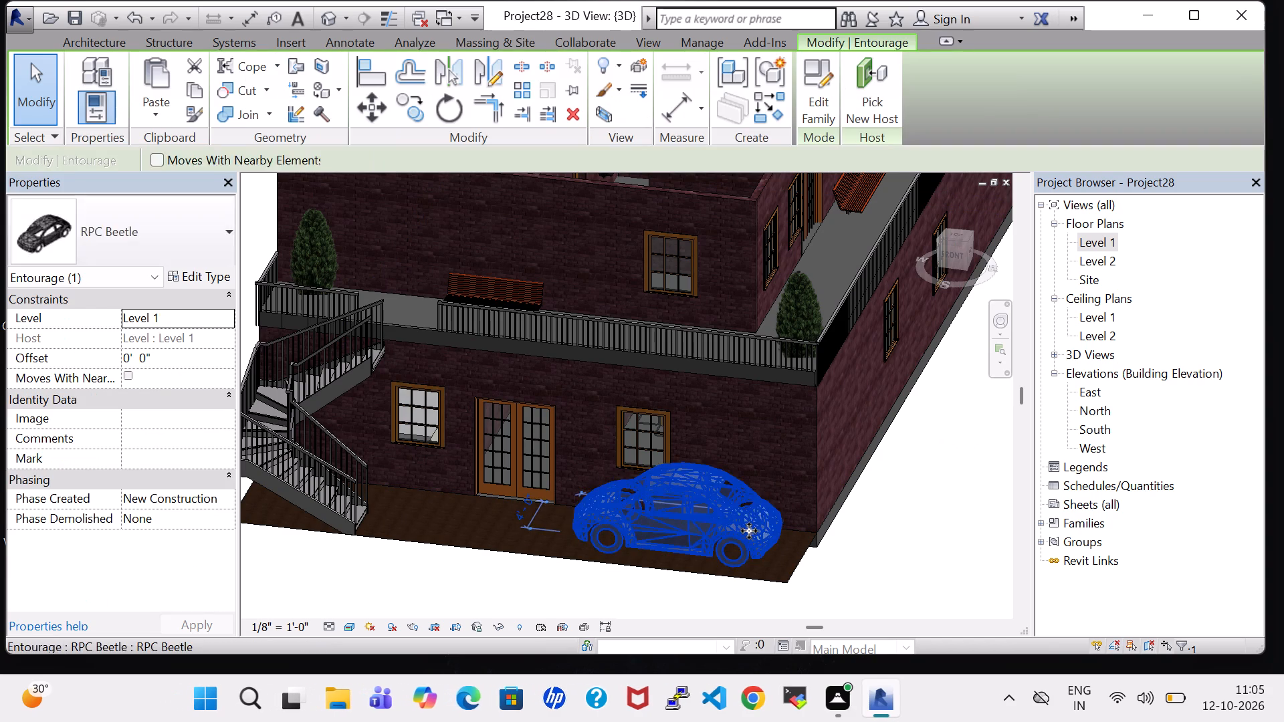
pyautogui.press('Right')
pyautogui.press('Right')
pyautogui.press('Right')
pyautogui.press('Right')
pyautogui.press('Right')
pyautogui.press('Right')
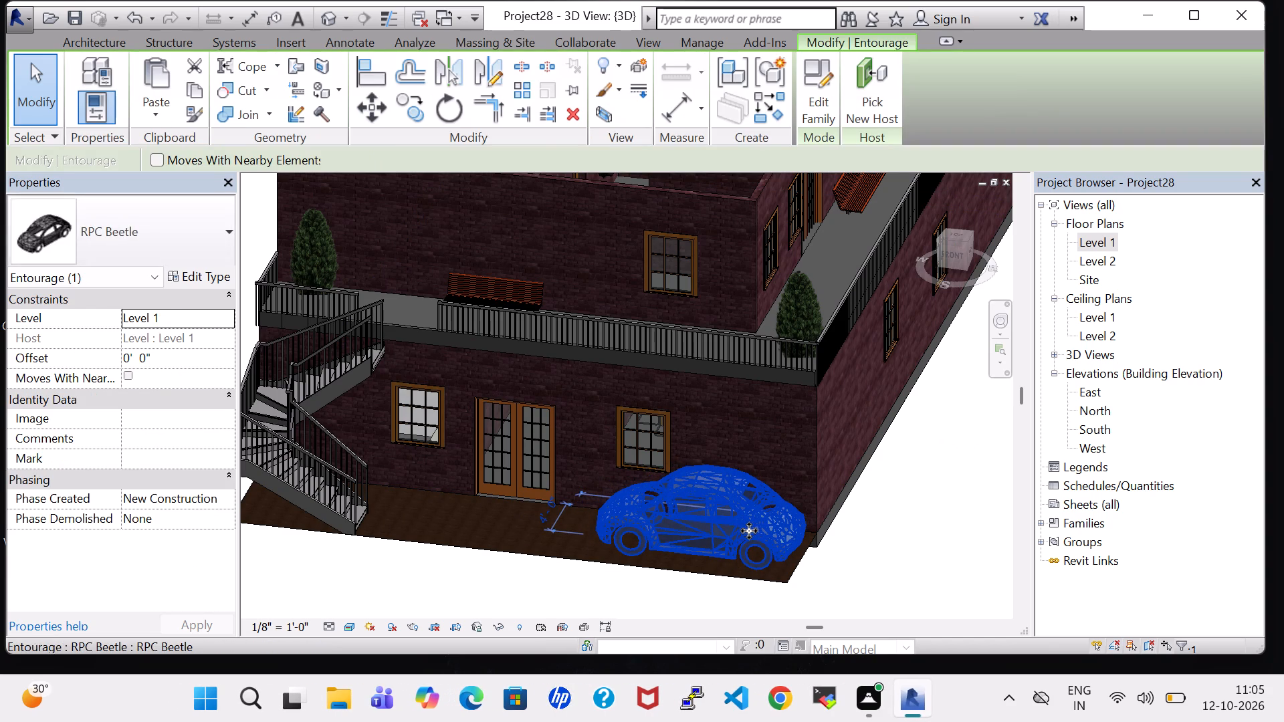
pyautogui.press('Right')
pyautogui.click(886, 535)
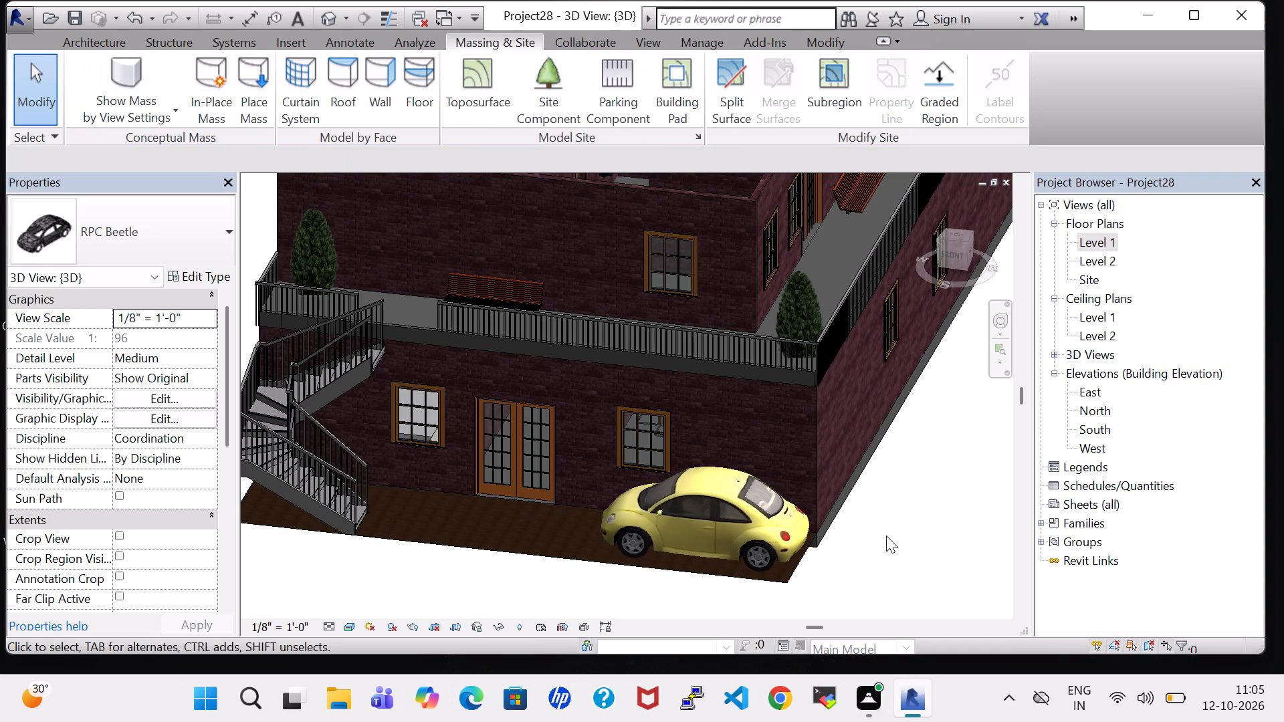
# Check the car's new position on the ground surface from the front and from the house corner.
pyautogui.keyDown('shift'); pyautogui.moveTo(886, 535); pyautogui.dragTo(918, 505, button='middle'); pyautogui.keyUp('shift')
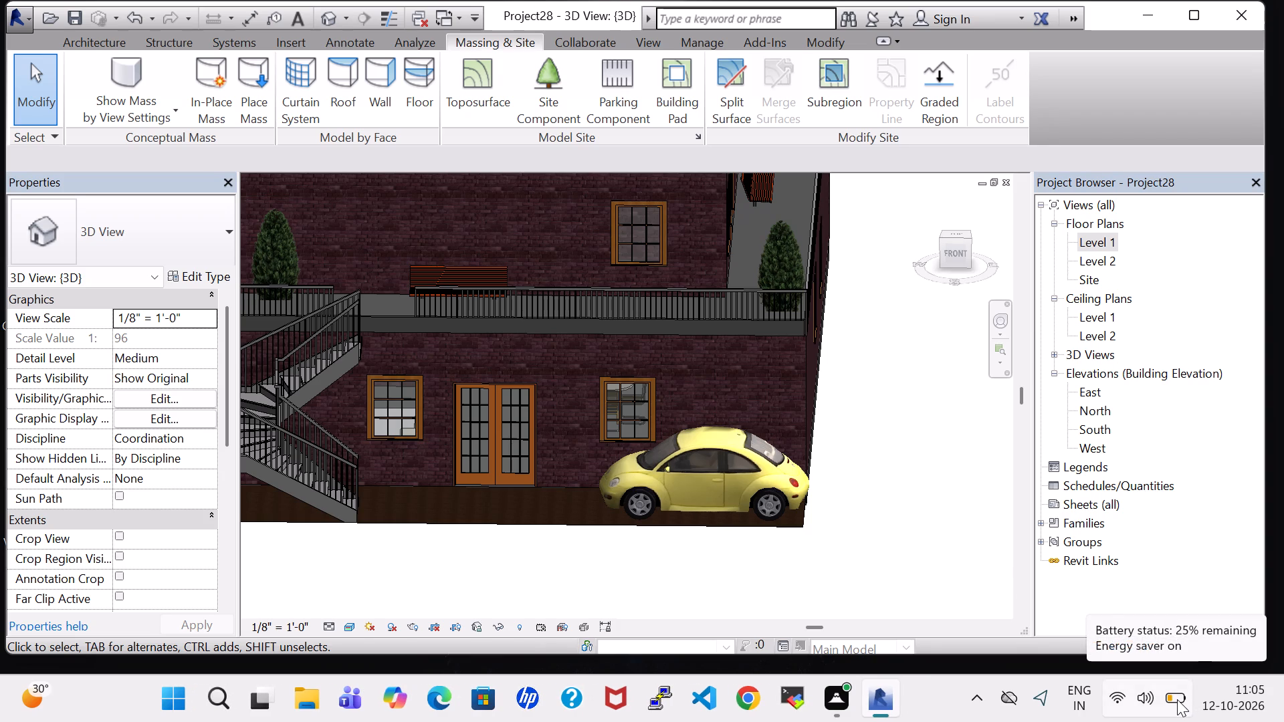
pyautogui.click(924, 467)
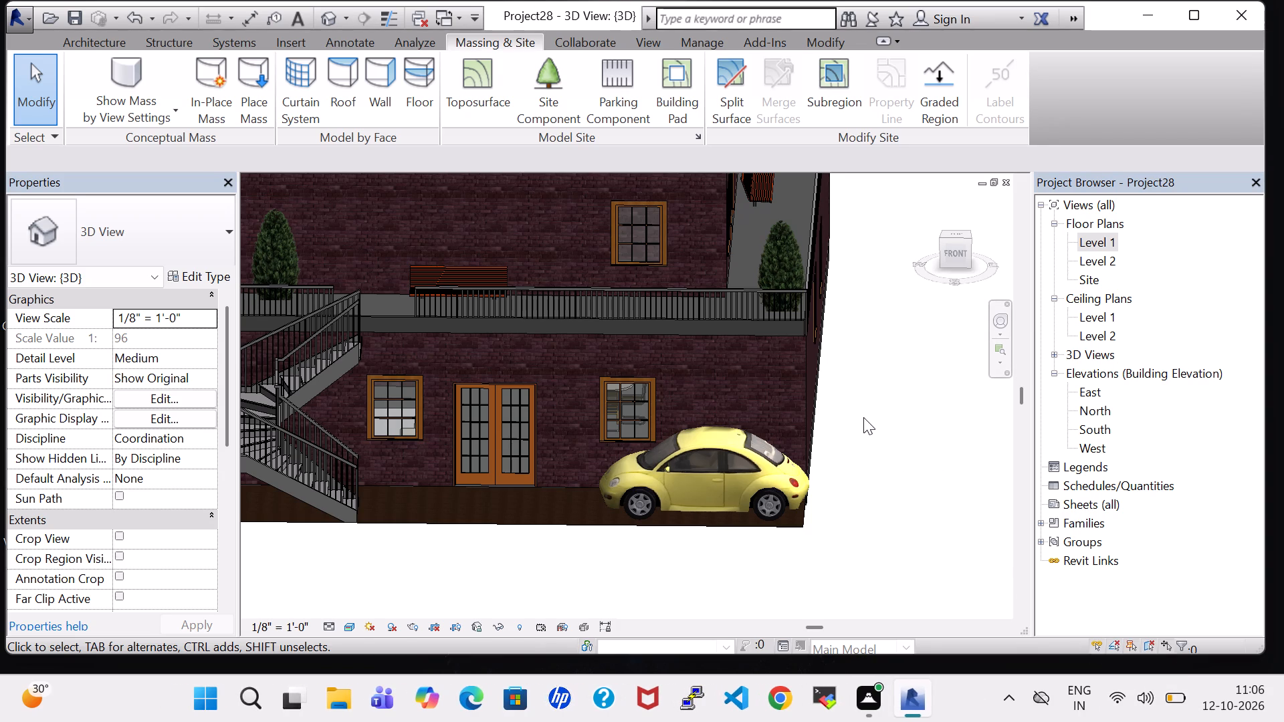
pyautogui.scroll(1, 863, 417)
pyautogui.keyDown('shift'); pyautogui.moveTo(863, 417); pyautogui.dragTo(869, 464, button='middle'); pyautogui.keyUp('shift')
pyautogui.scroll(1, 491, 562)
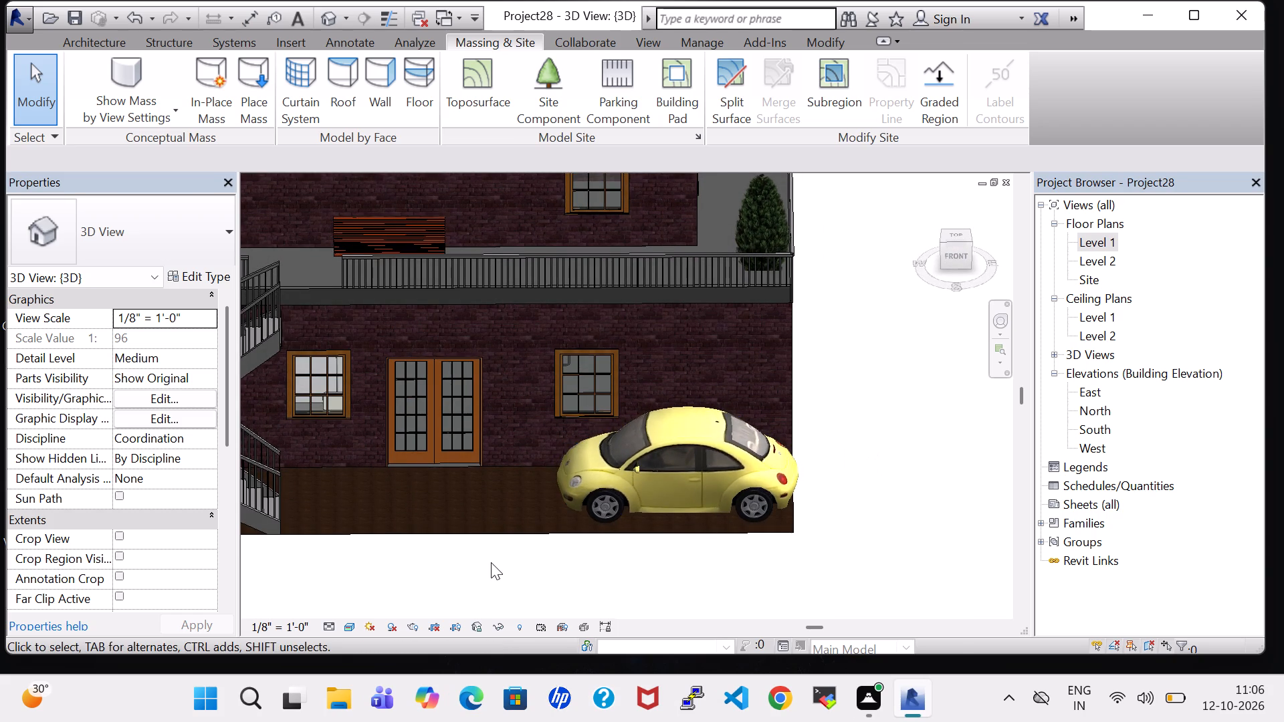
pyautogui.keyDown('shift'); pyautogui.moveTo(406, 572); pyautogui.dragTo(460, 451, button='middle'); pyautogui.keyUp('shift')
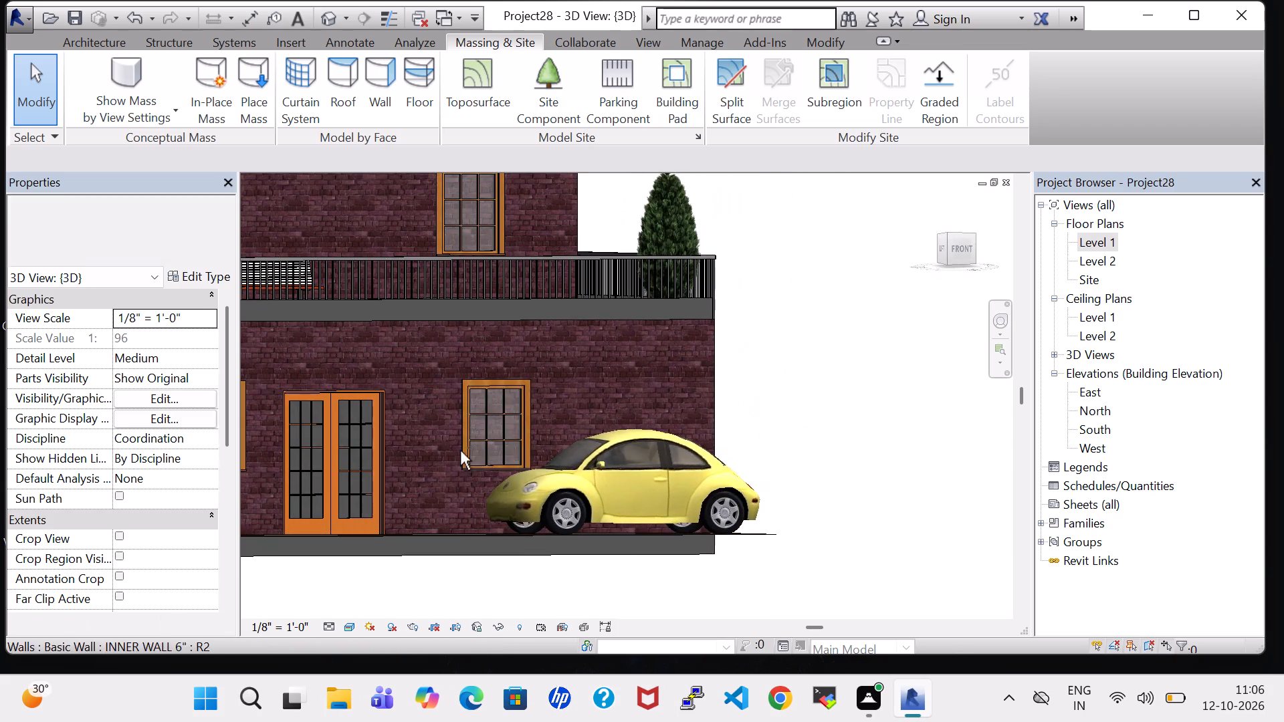
pyautogui.scroll(1, 875, 449)
pyautogui.moveTo(875, 449); pyautogui.dragTo(772, 552, button='middle')
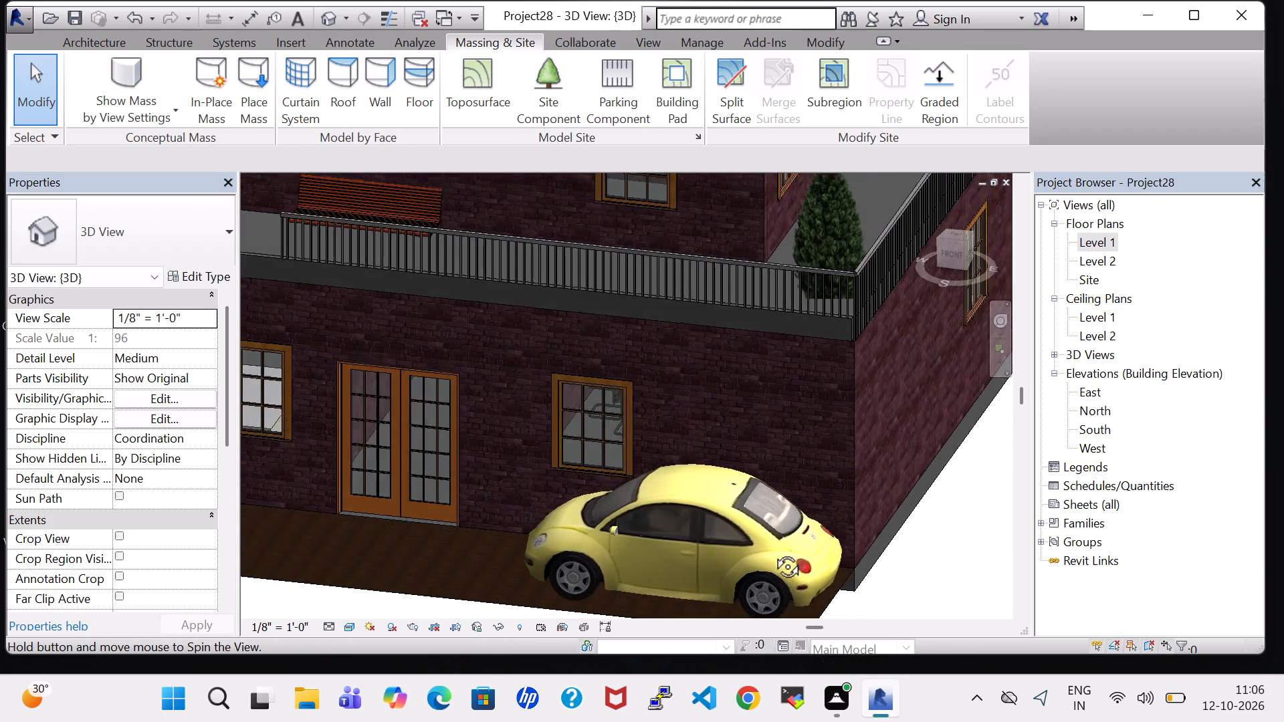
pyautogui.moveTo(772, 552); pyautogui.dragTo(772, 553, button='middle')
pyautogui.scroll(-3, 465, 503)
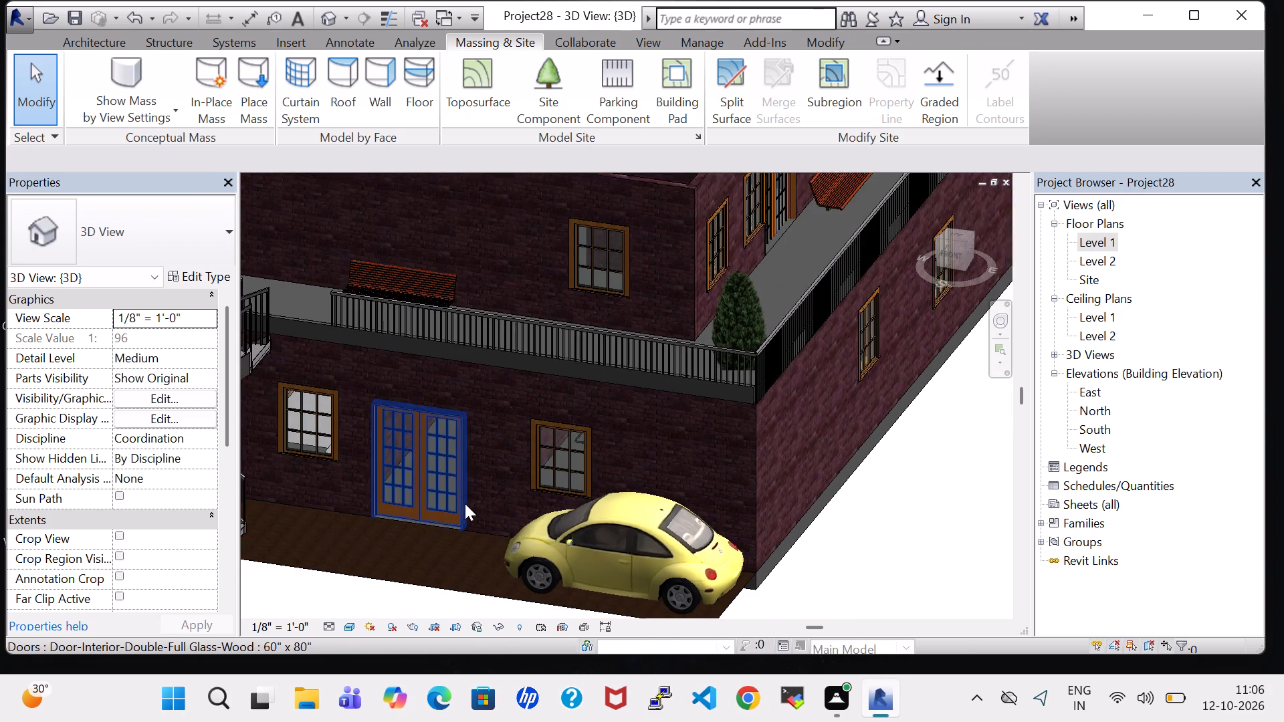
# Create a Handrail - Rectangular railing about 7' 6" long on Level 1, from the wall corner behind the staircase to the ground surface's outer corner.
pyautogui.moveTo(278, 600); pyautogui.dragTo(667, 604, button='middle')
pyautogui.keyDown('shift'); pyautogui.moveTo(578, 576); pyautogui.dragTo(684, 579, button='middle'); pyautogui.keyUp('shift')
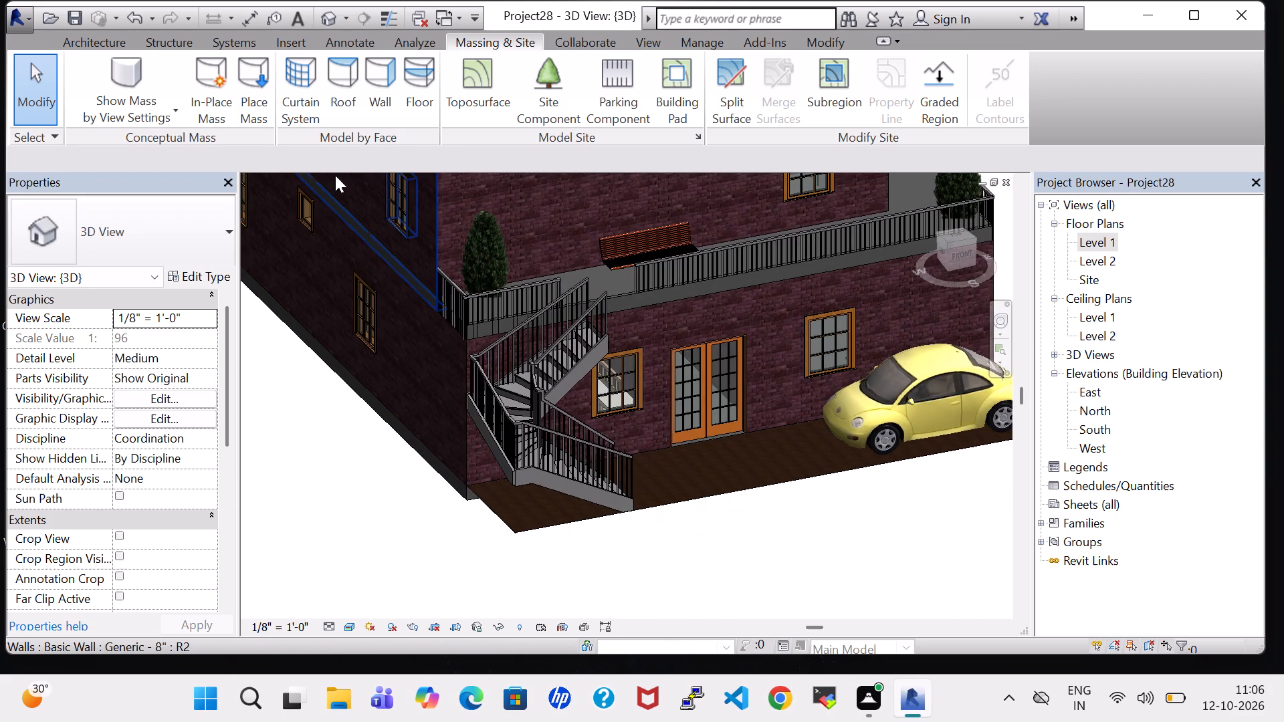
pyautogui.click(77, 48)
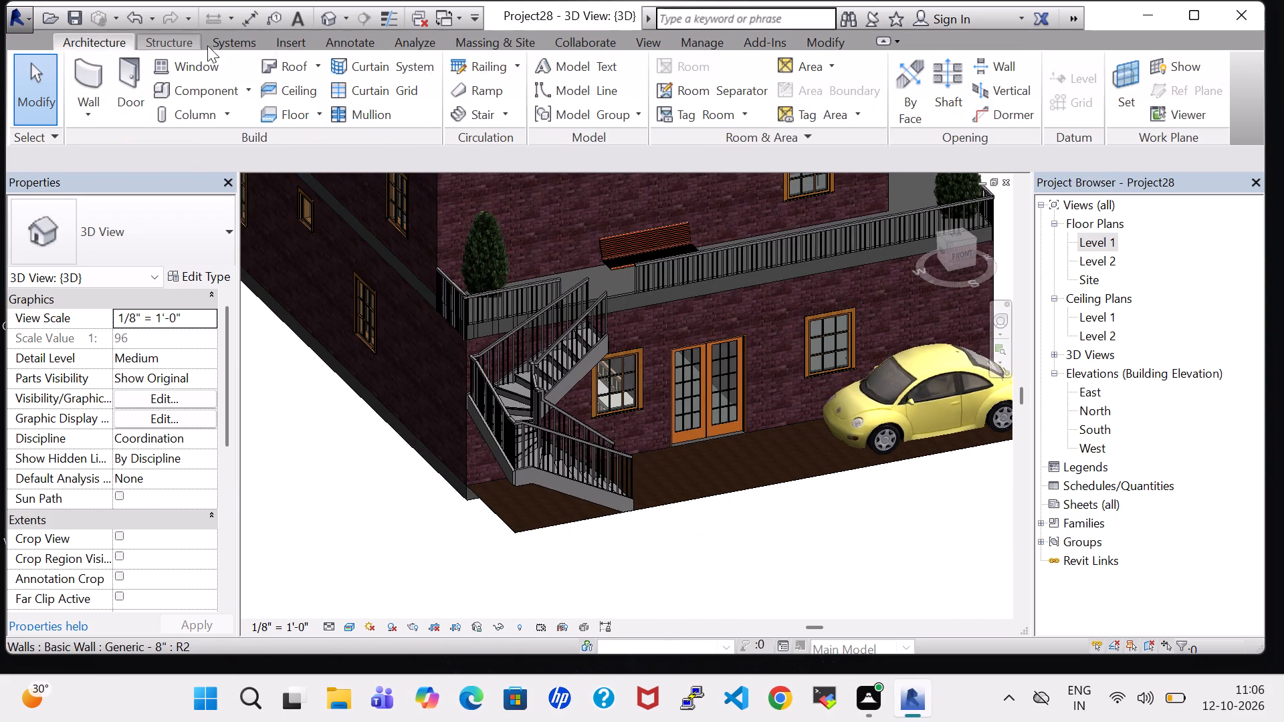
pyautogui.click(481, 67)
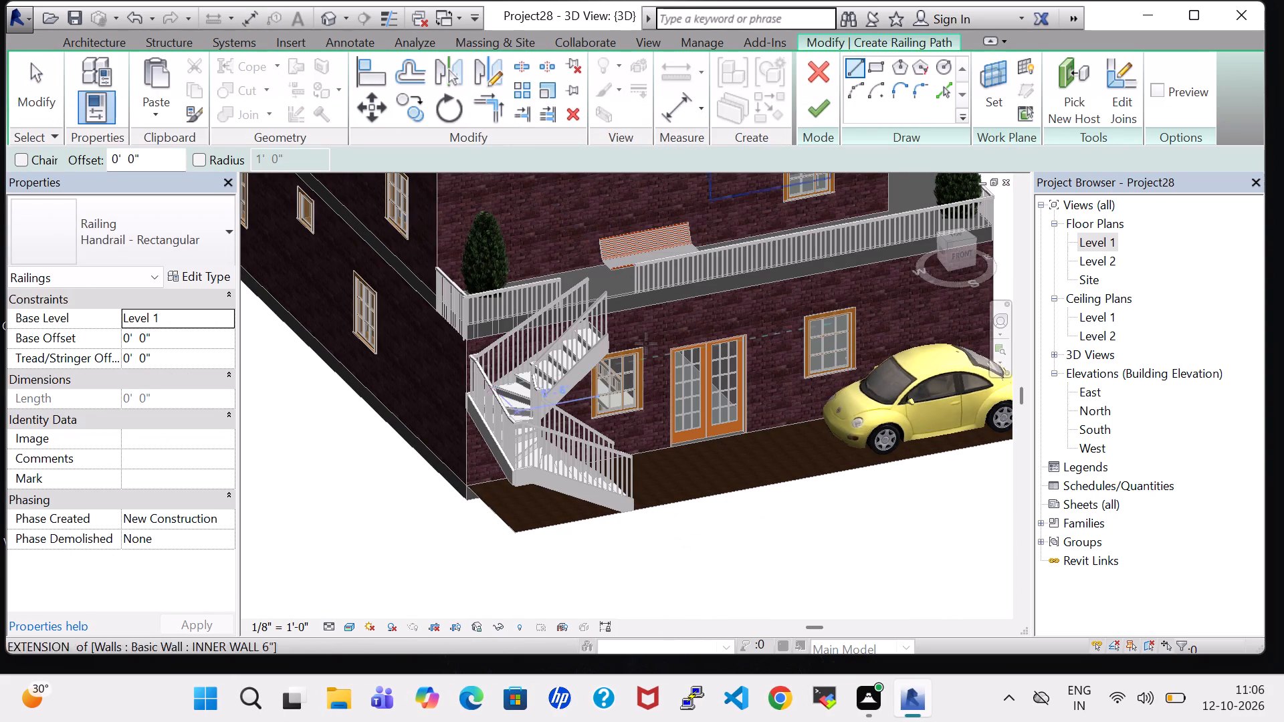
pyautogui.click(852, 59)
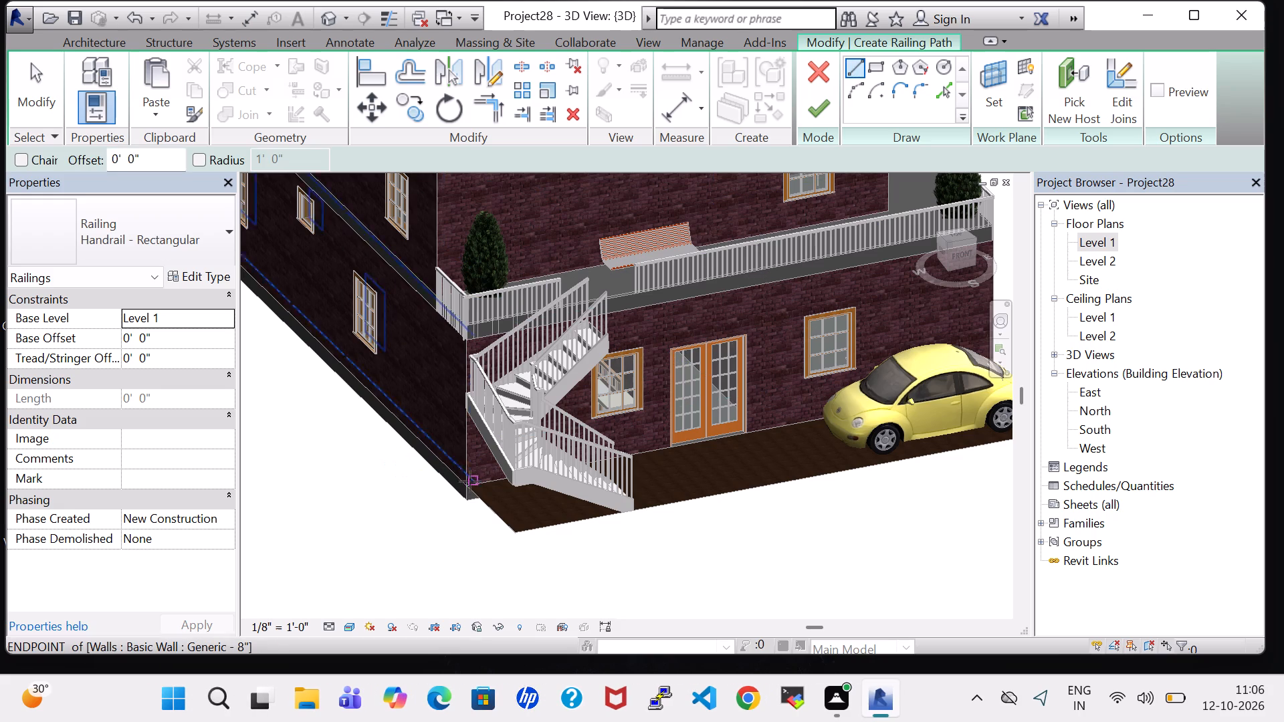
pyautogui.scroll(7, 469, 483)
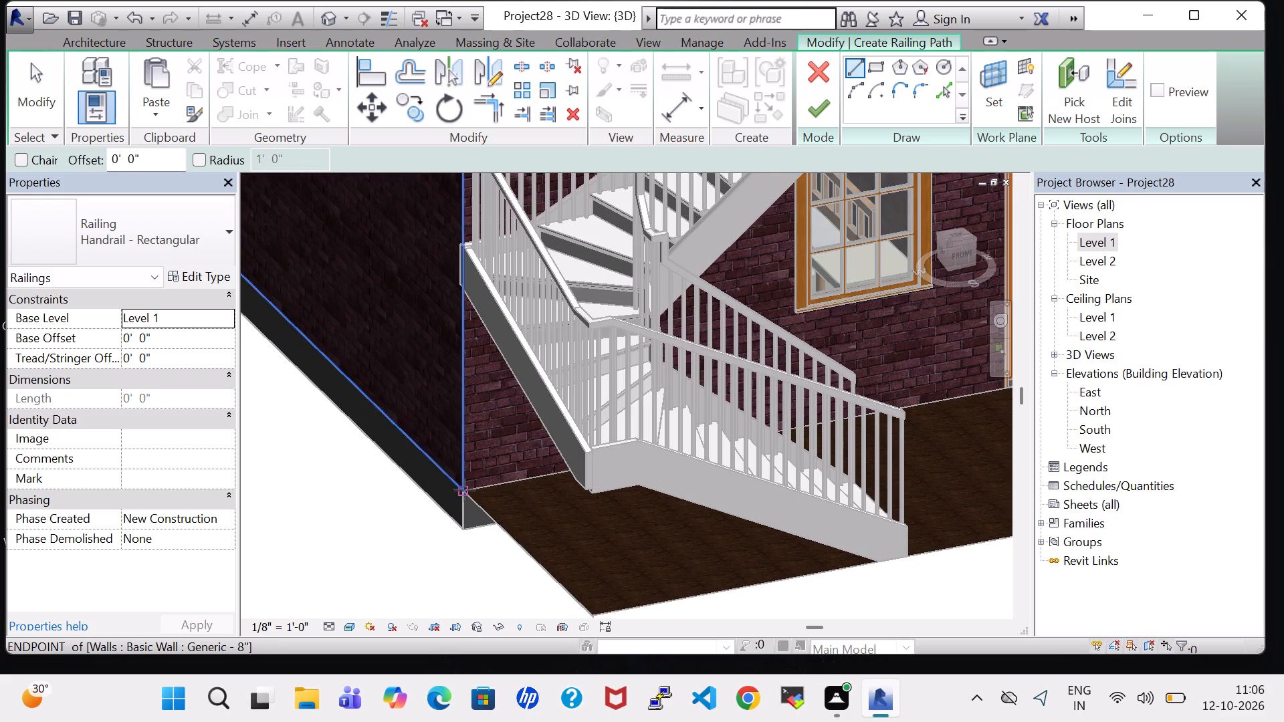
pyautogui.click(465, 490)
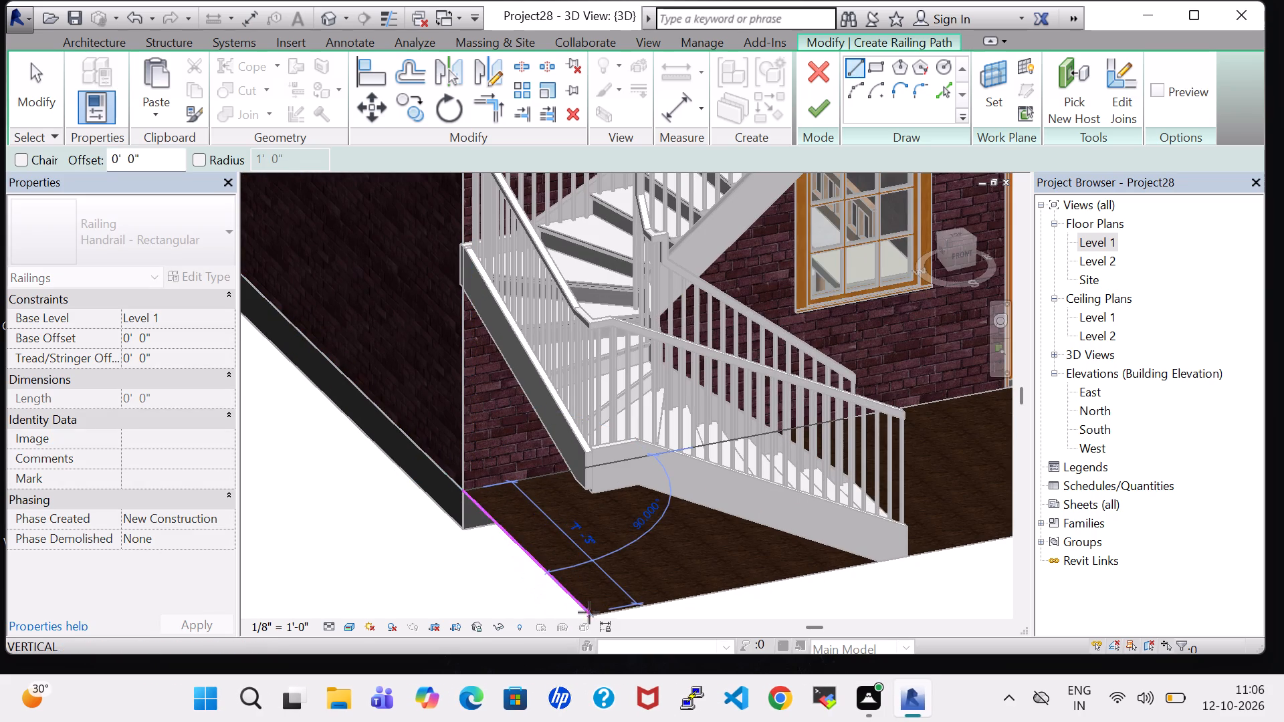
pyautogui.click(597, 617)
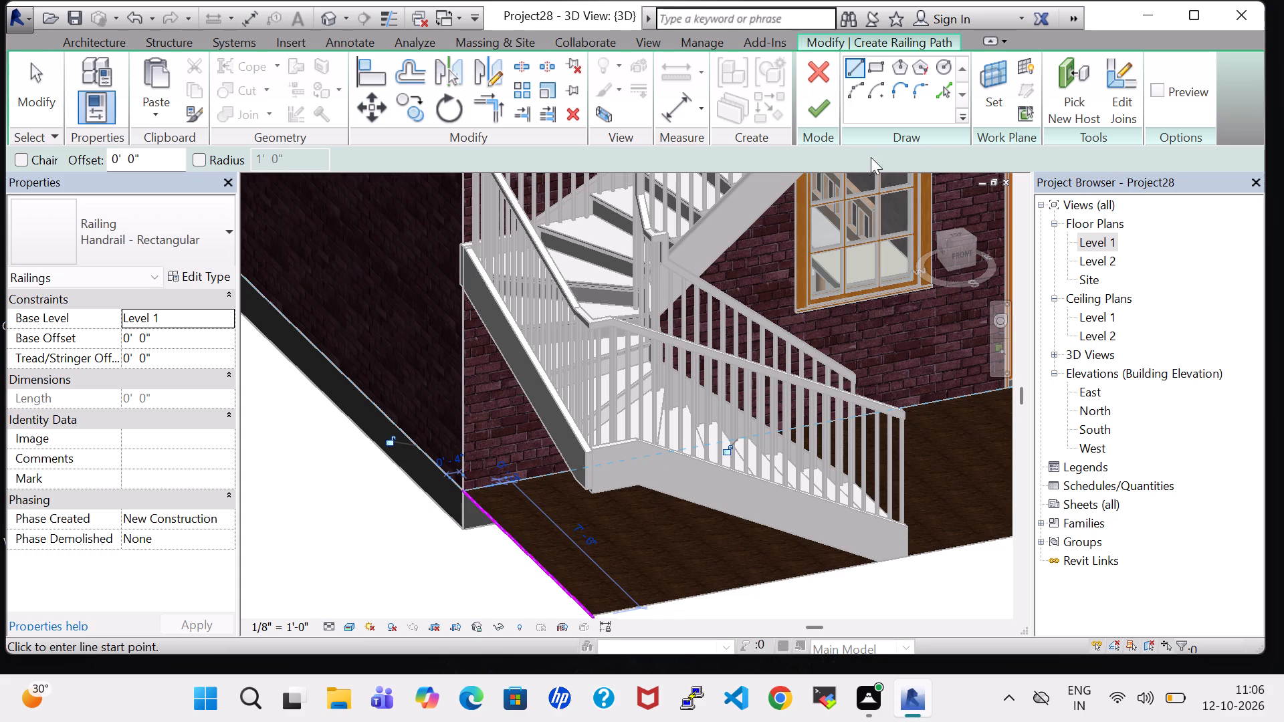
pyautogui.click(821, 107)
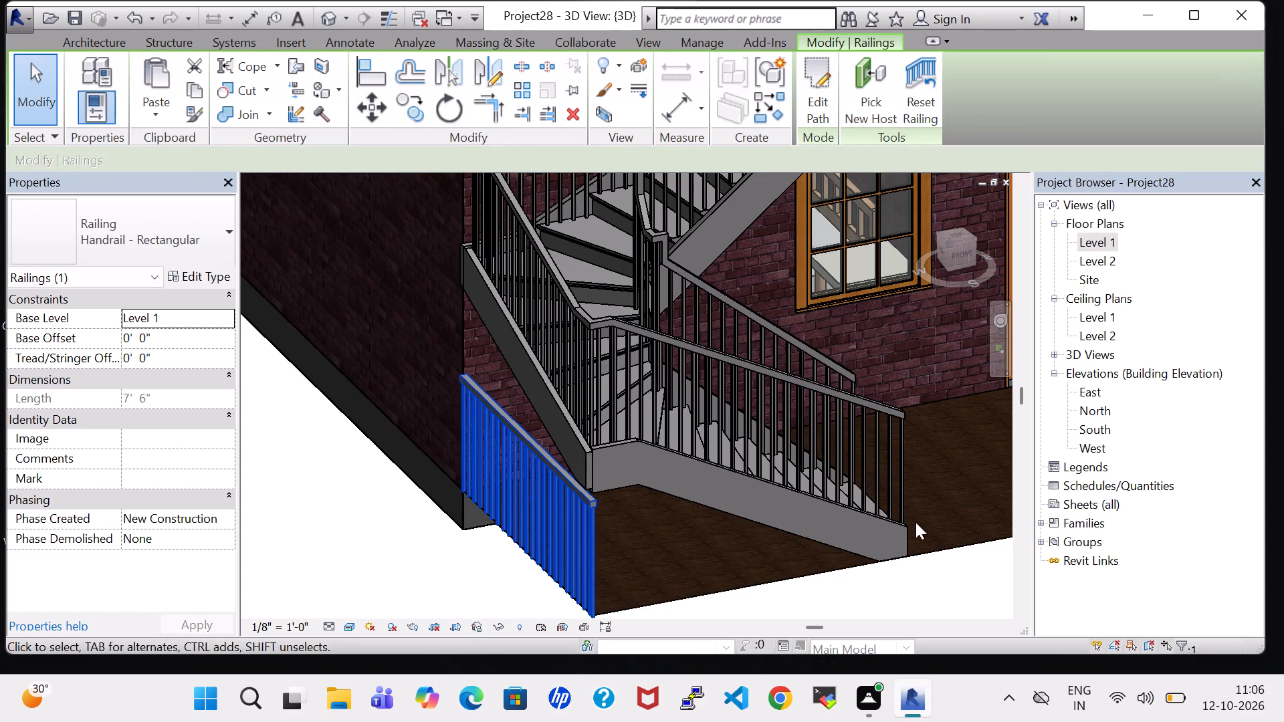
# Extend the selected railing's path from the ground surface's outer corner about 6' 3" along the front edge and finish the sketch.
pyautogui.scroll(1, 910, 585)
pyautogui.keyDown('shift'); pyautogui.moveTo(910, 585); pyautogui.dragTo(866, 557, button='middle'); pyautogui.keyUp('shift')
pyautogui.scroll(-1, 819, 342)
pyautogui.click(821, 97)
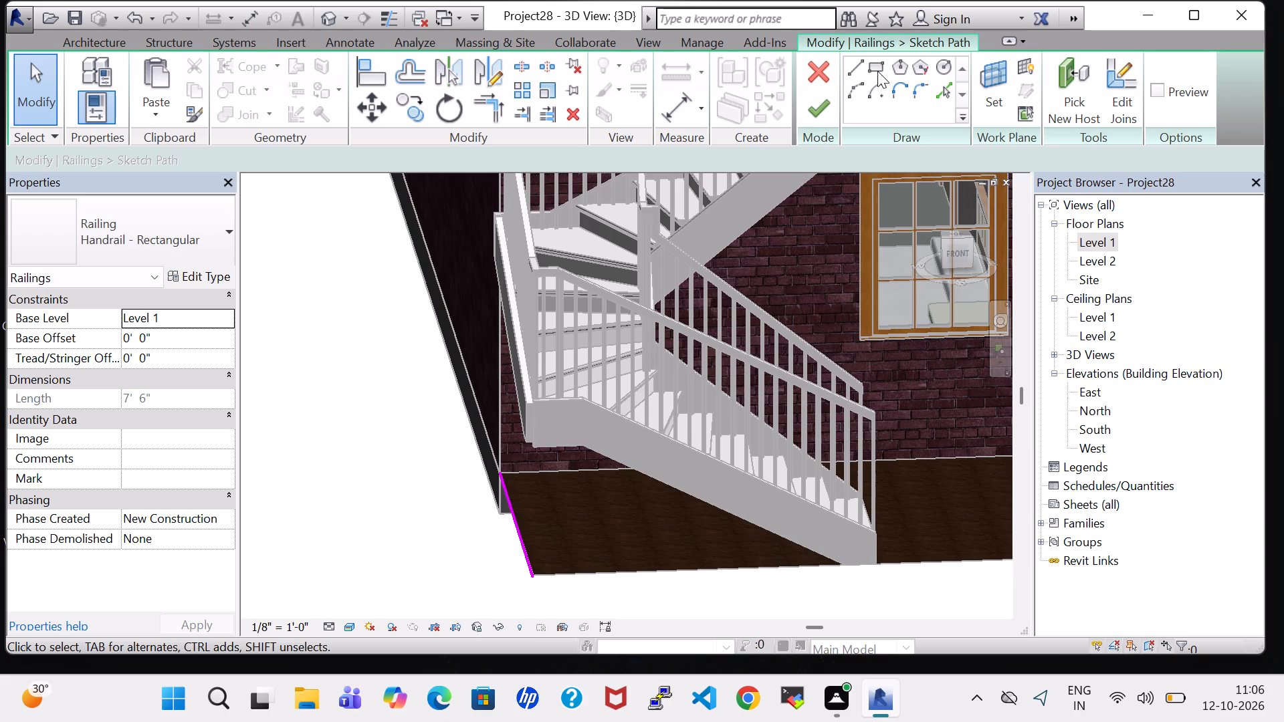
pyautogui.click(858, 66)
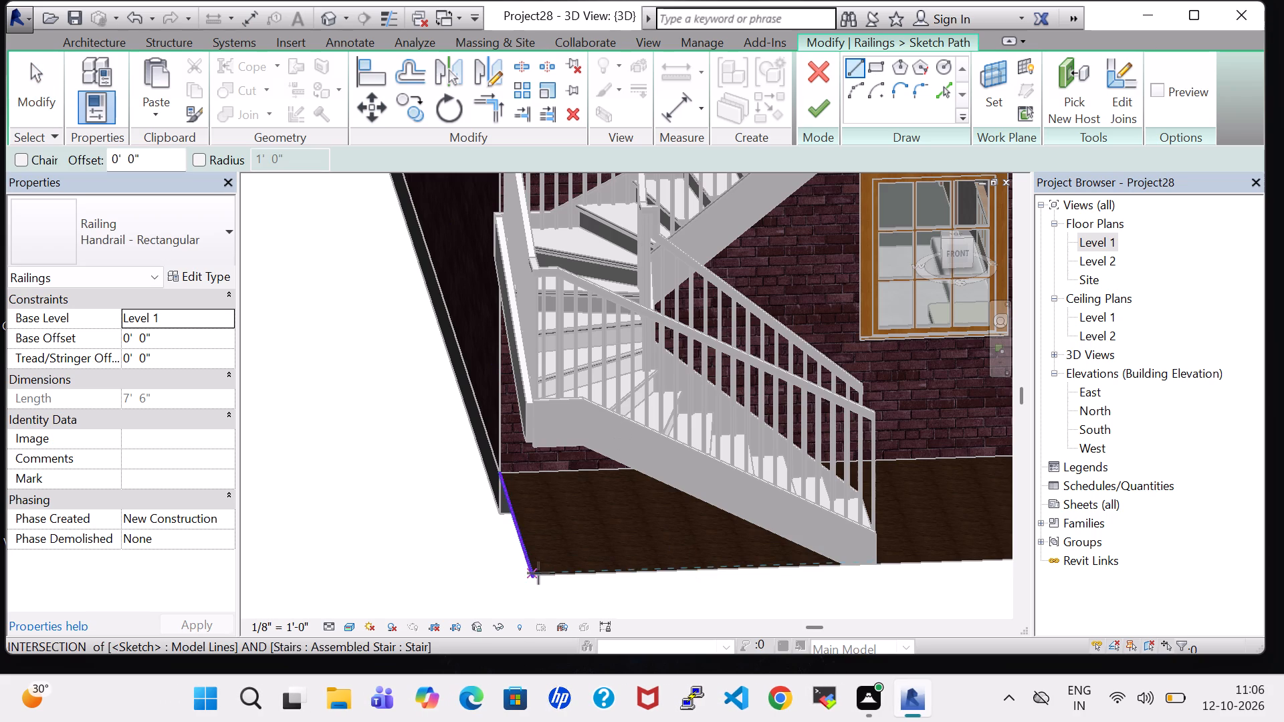
pyautogui.click(534, 575)
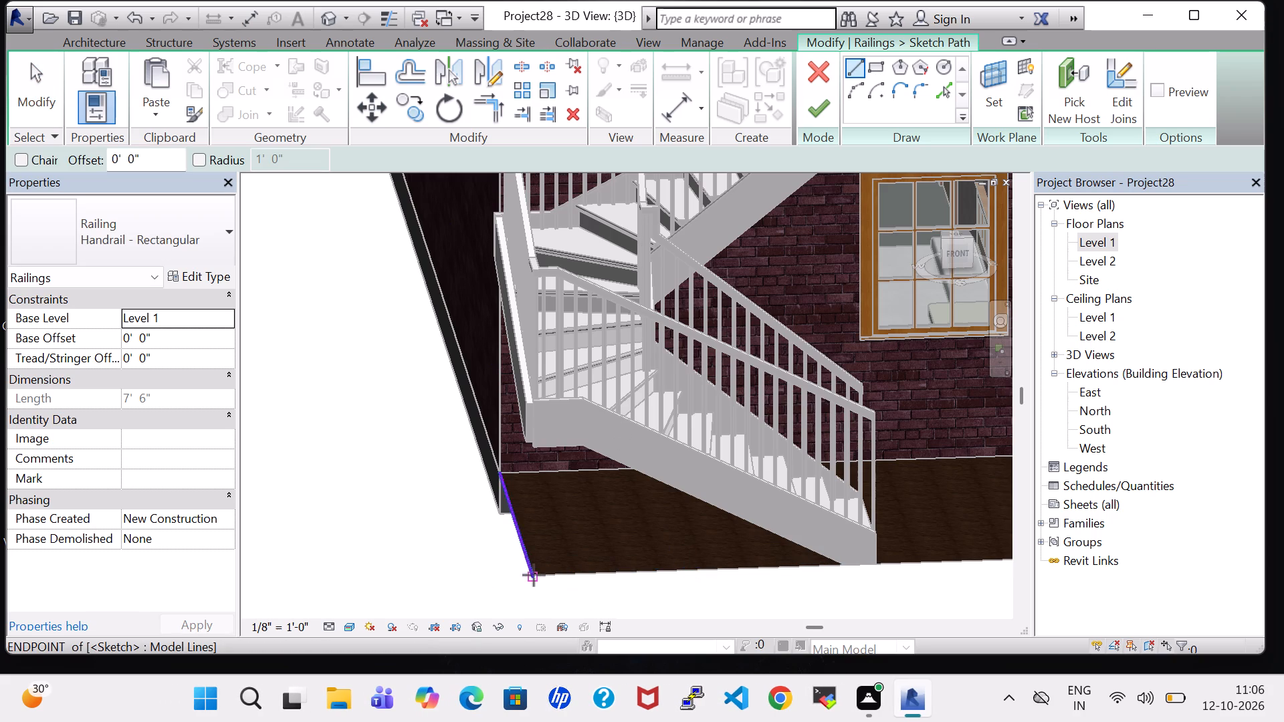
pyautogui.click(801, 568)
pyautogui.click(809, 108)
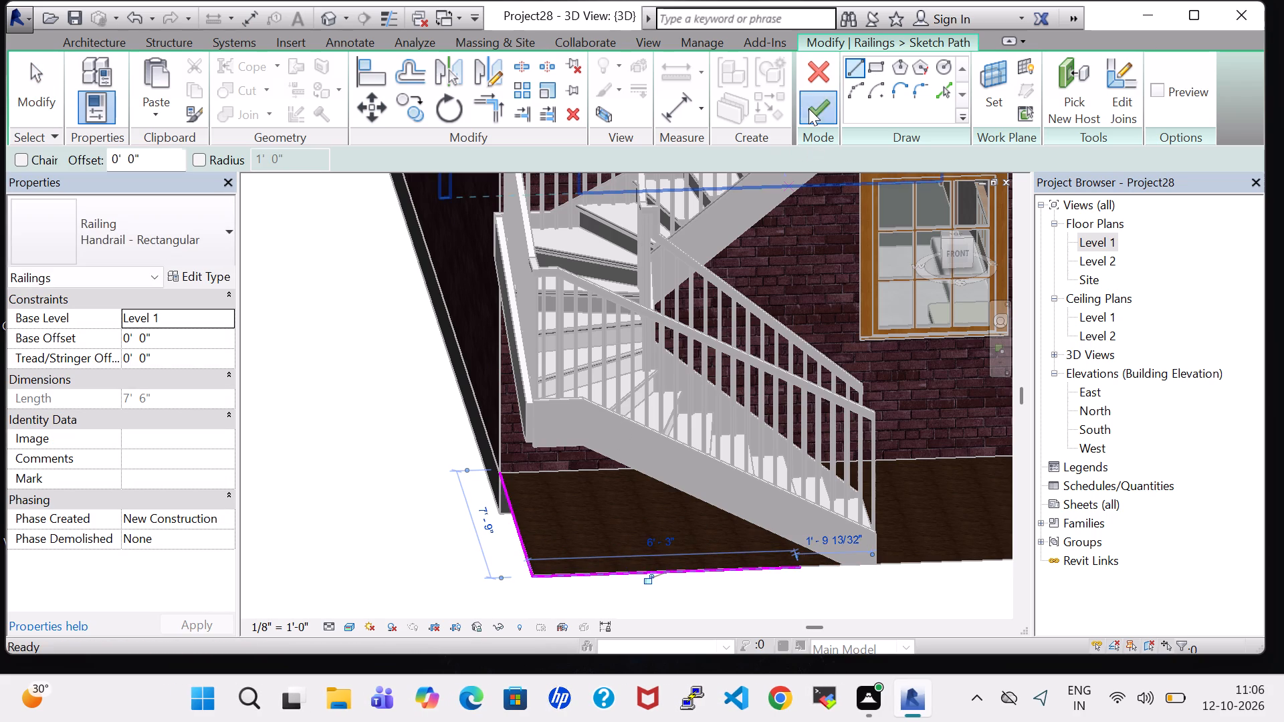
# Nudge the outside staircase two increments towards the house wall, viewed from the car side, then deselect it.
pyautogui.keyDown('shift'); pyautogui.moveTo(897, 612); pyautogui.dragTo(665, 583, button='middle'); pyautogui.keyUp('shift')
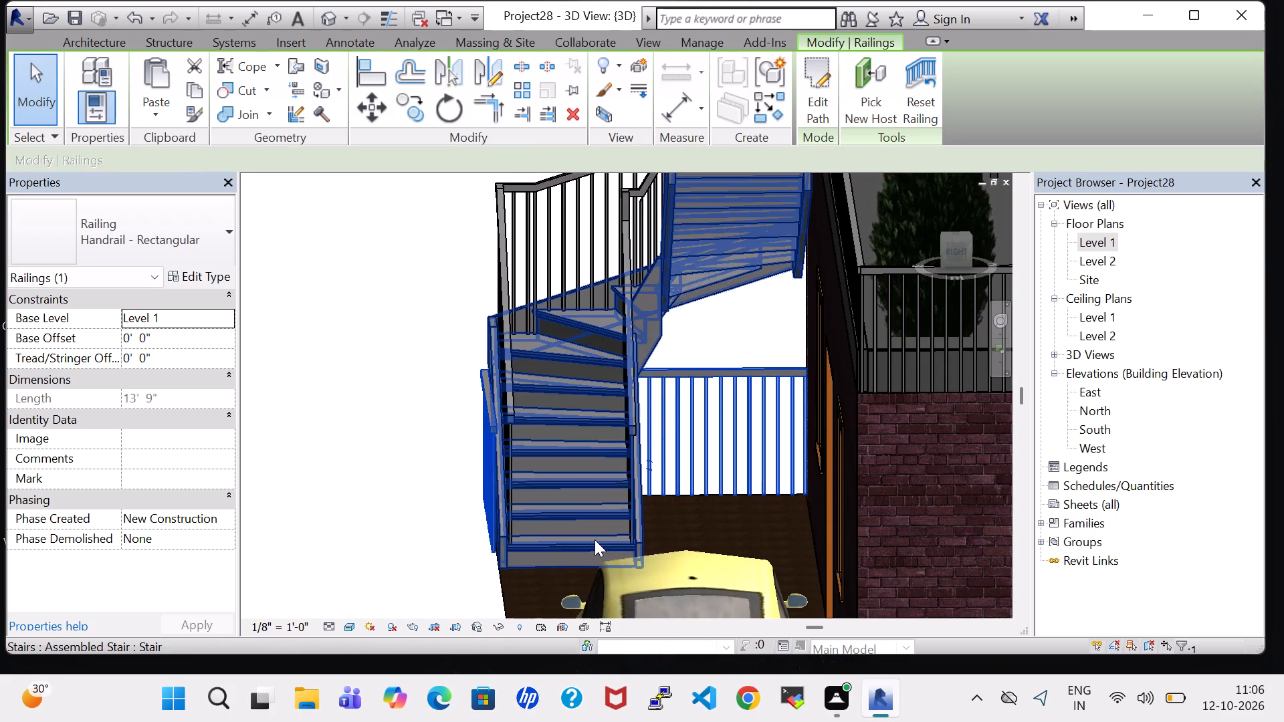
pyautogui.scroll(2, 595, 539)
pyautogui.click(637, 453)
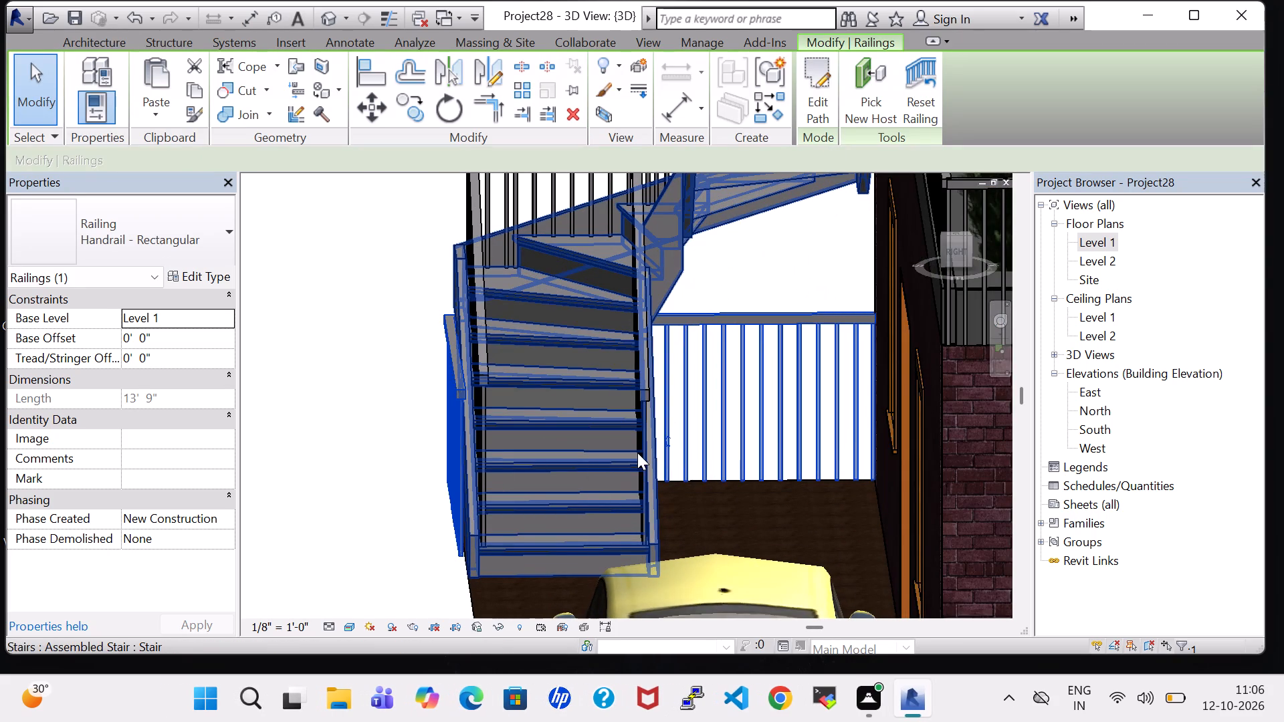
pyautogui.press('Right')
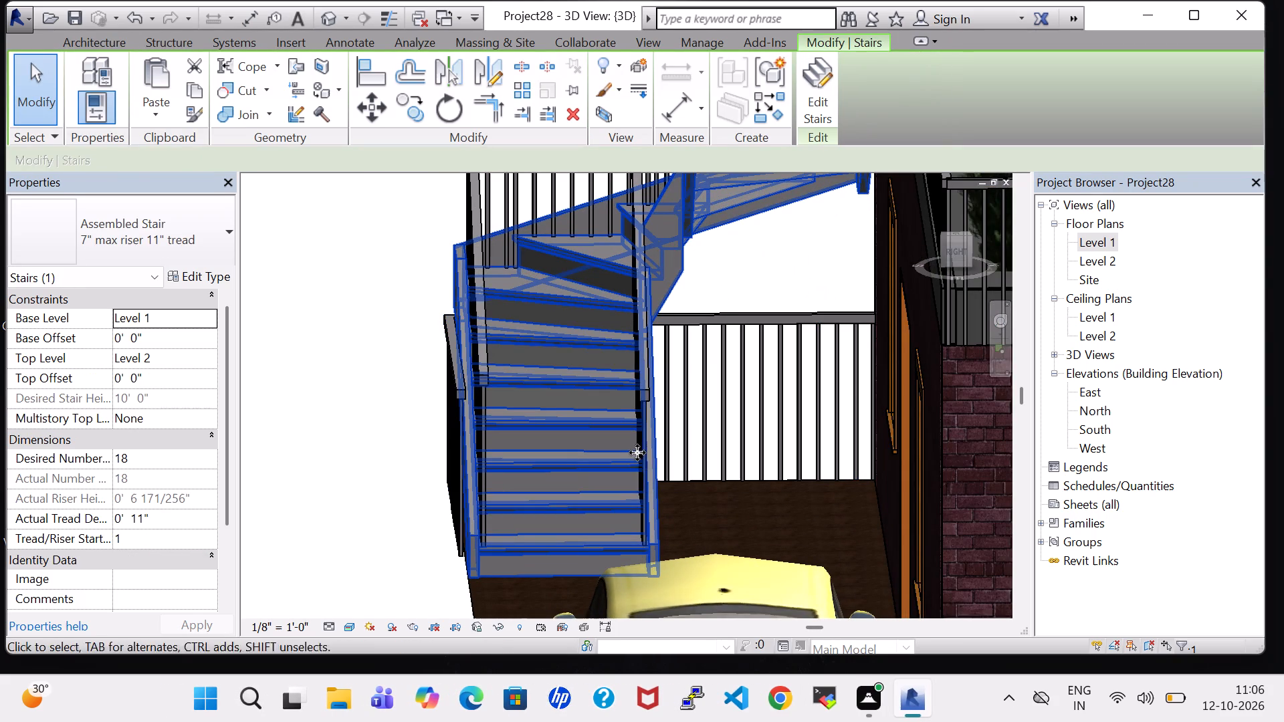
pyautogui.press('Right')
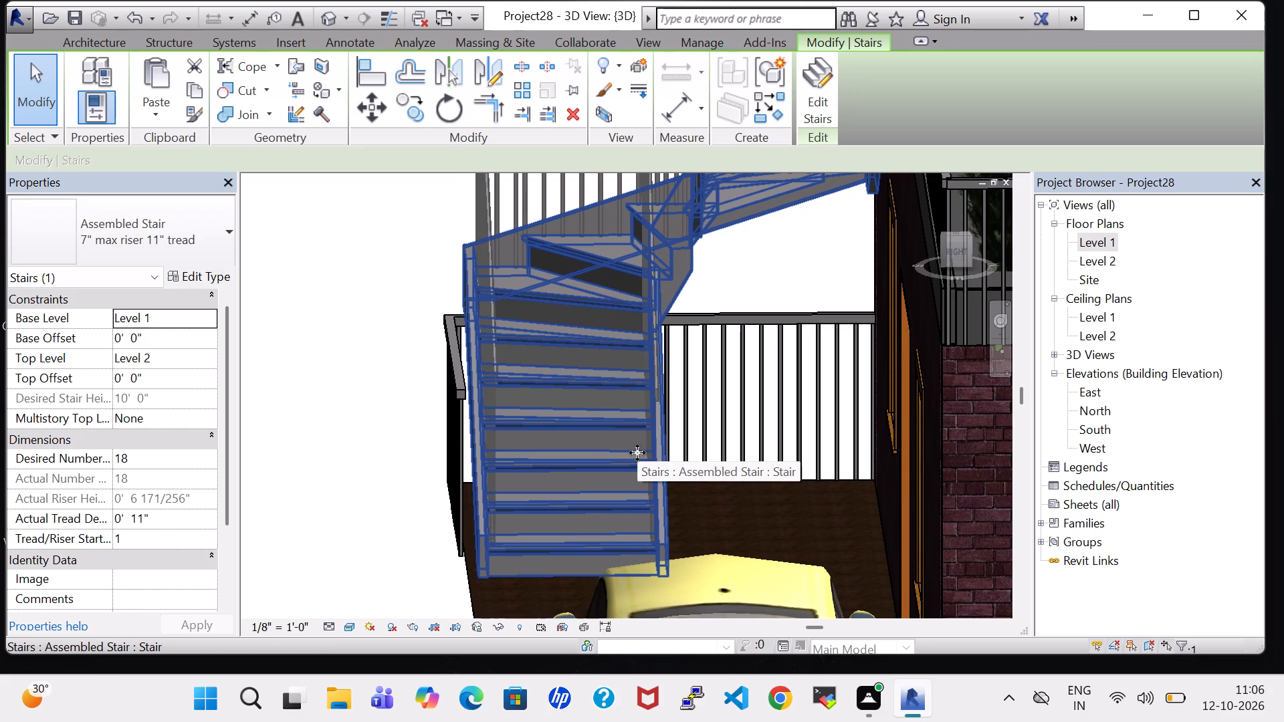
pyautogui.scroll(-5, 521, 300)
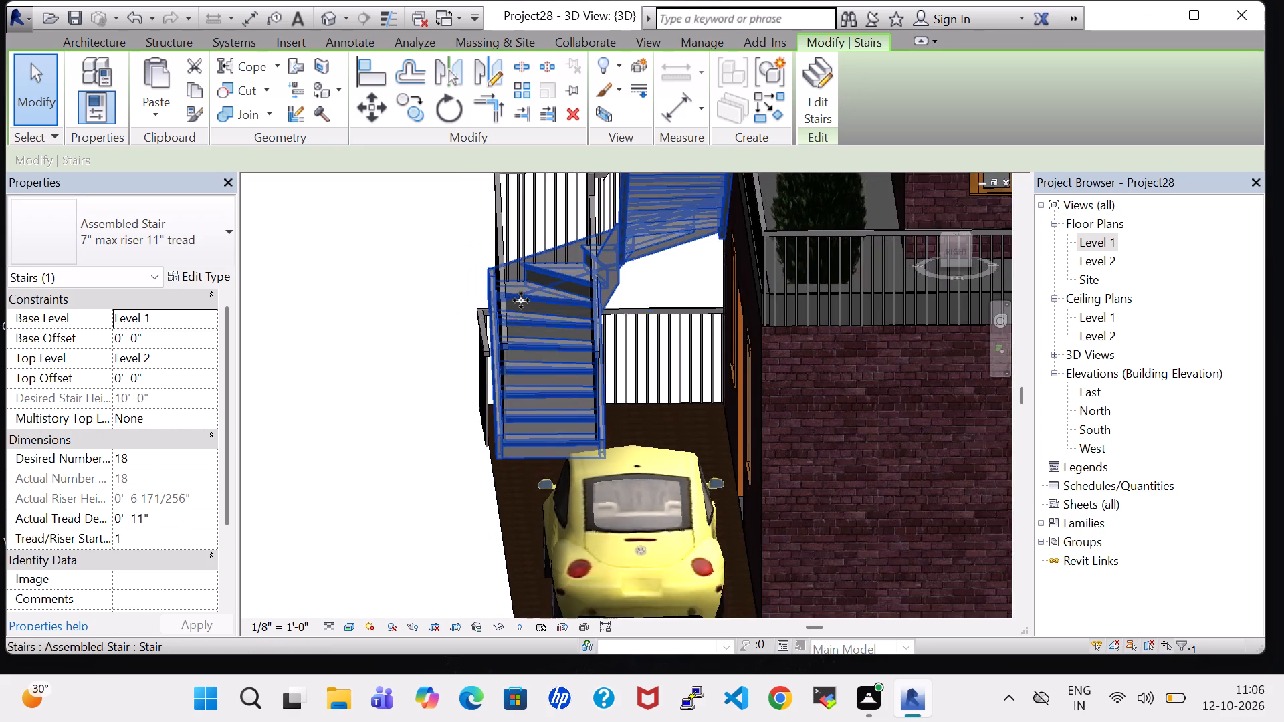
pyautogui.scroll(-3, 521, 300)
pyautogui.click(377, 209)
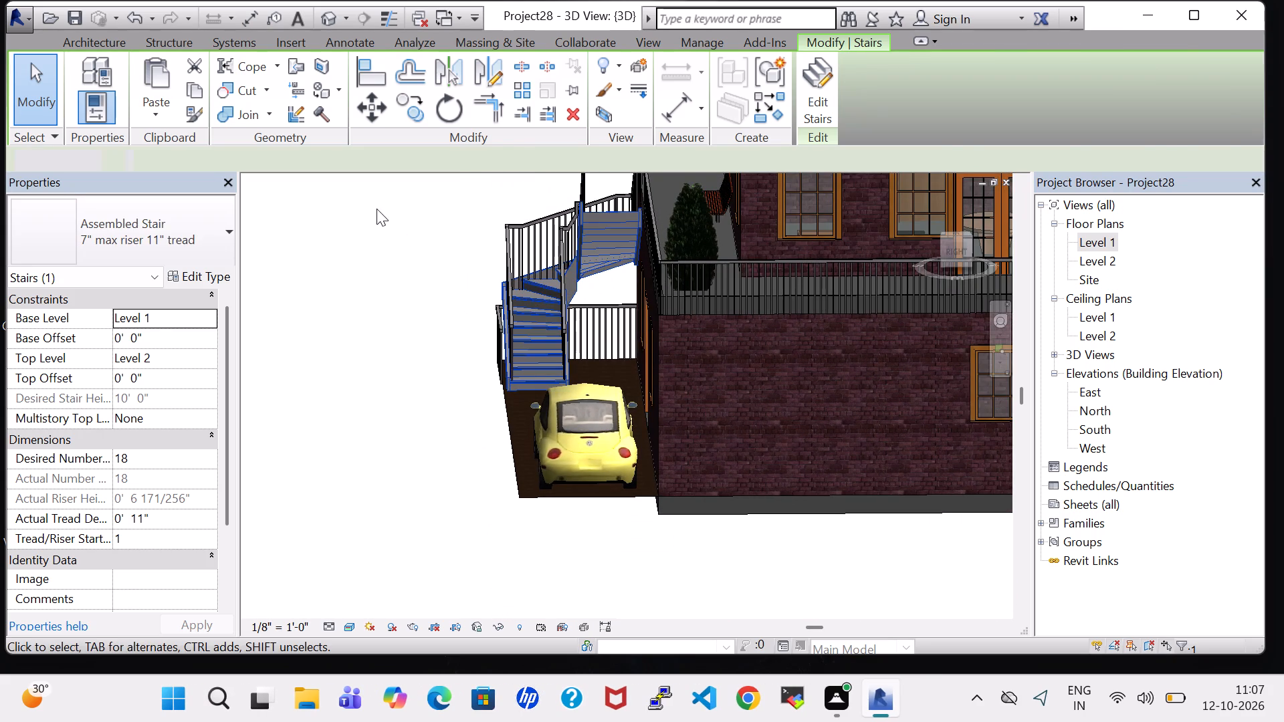
# Create a Handrail - Rectangular railing about 7' 2" long on Level 1, continuing the front-edge railing from its end past the staircase.
pyautogui.keyDown('shift'); pyautogui.moveTo(453, 332); pyautogui.dragTo(667, 462, button='middle'); pyautogui.keyUp('shift')
pyautogui.scroll(5, 667, 462)
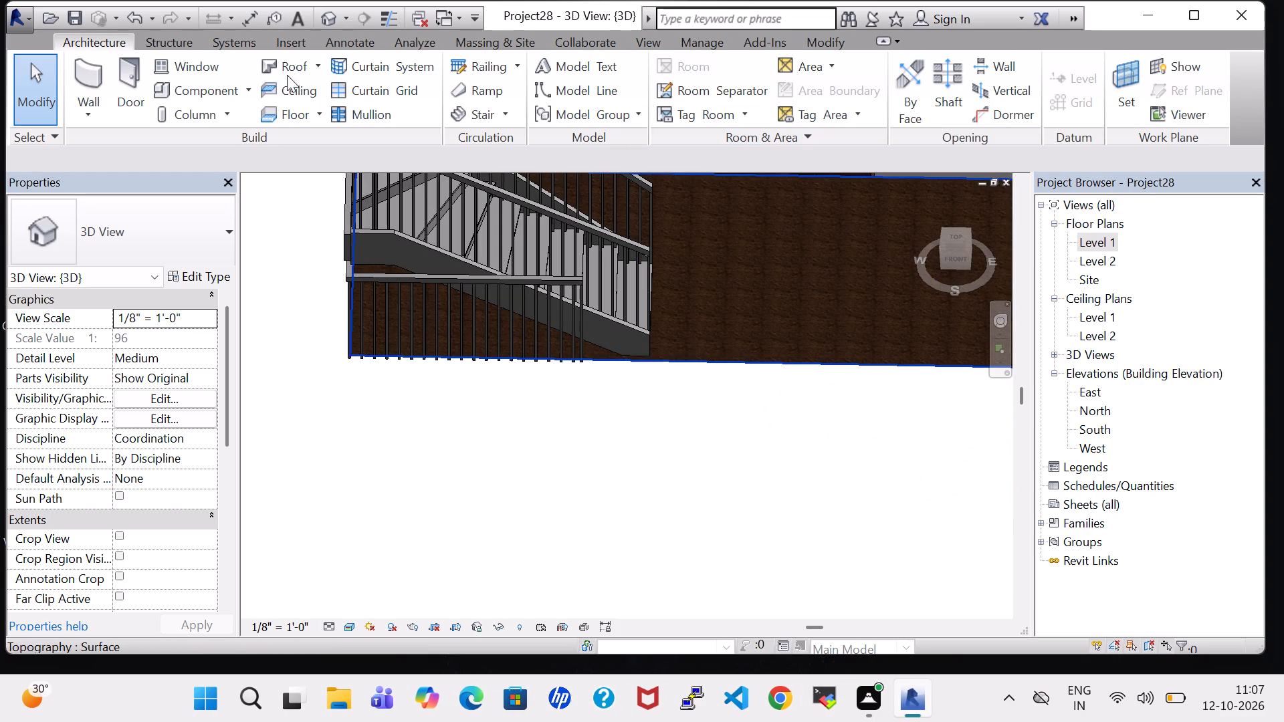
pyautogui.click(477, 64)
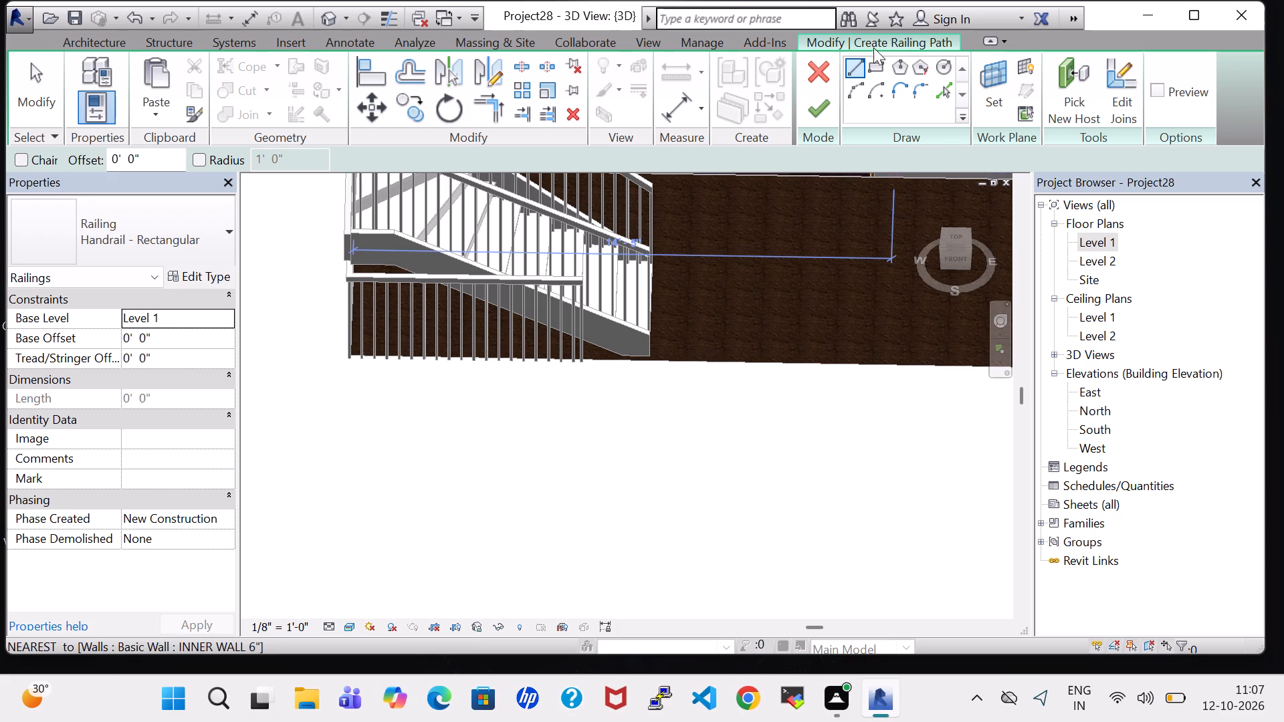
pyautogui.click(859, 62)
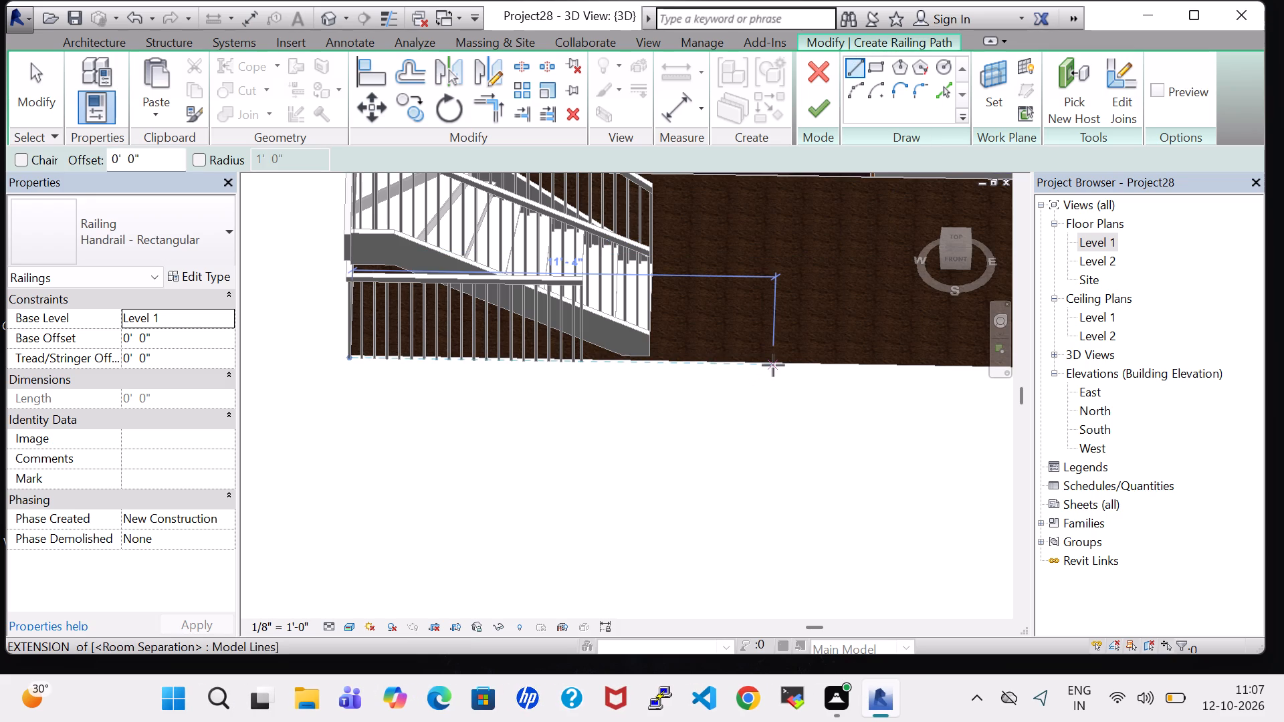
pyautogui.scroll(-1, 773, 365)
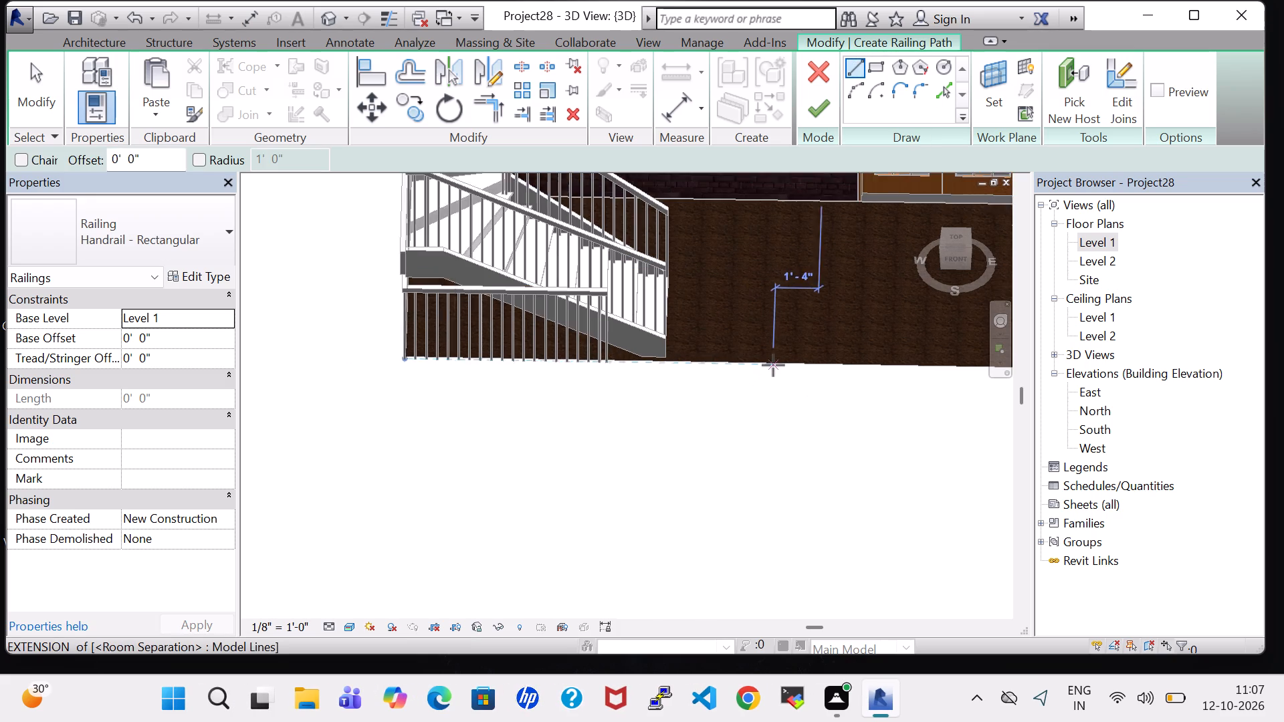
pyautogui.scroll(-4, 773, 365)
pyautogui.moveTo(773, 365); pyautogui.dragTo(655, 528, button='middle')
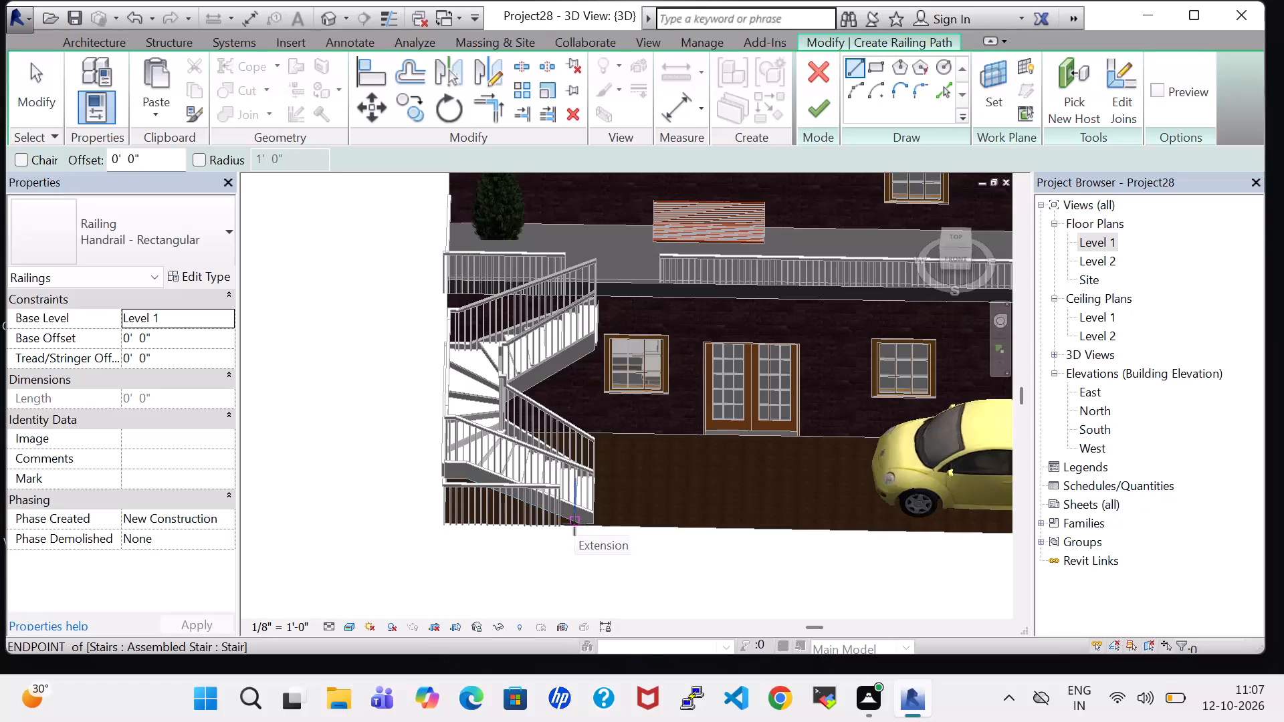
pyautogui.scroll(7, 574, 524)
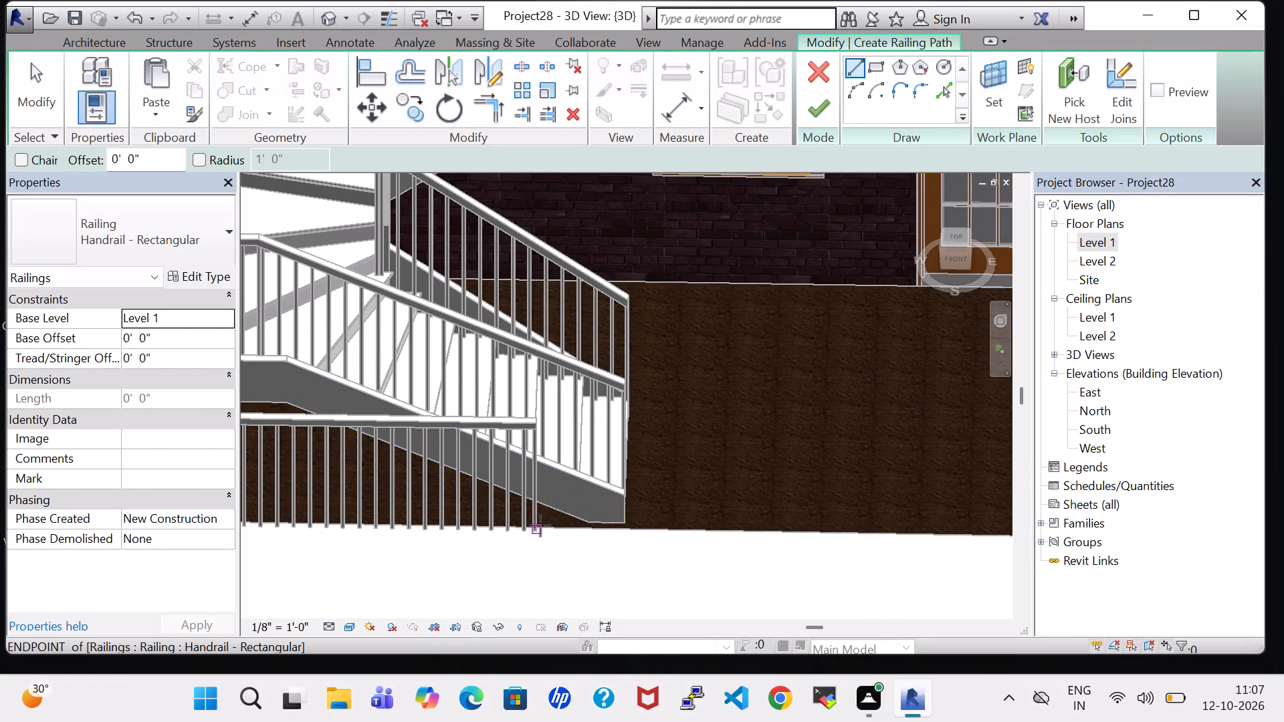
pyautogui.click(540, 525)
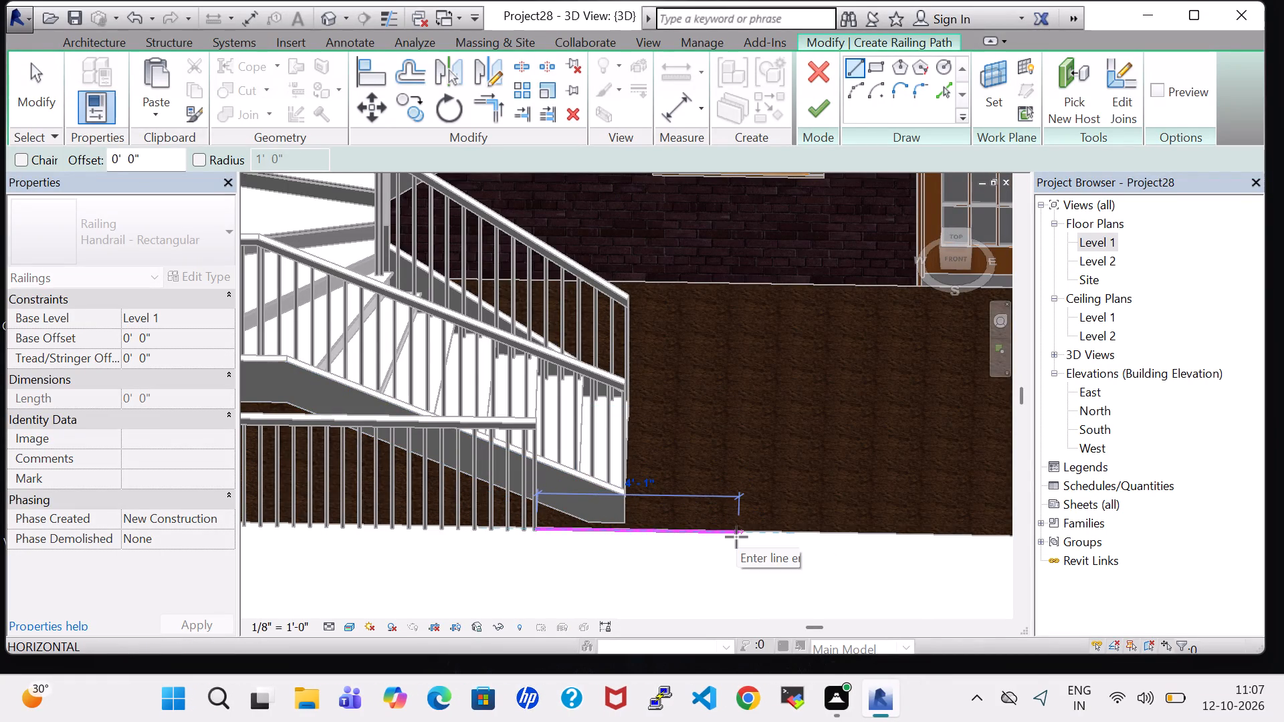
pyautogui.scroll(-2, 736, 537)
pyautogui.moveTo(736, 537); pyautogui.dragTo(593, 533, button='middle')
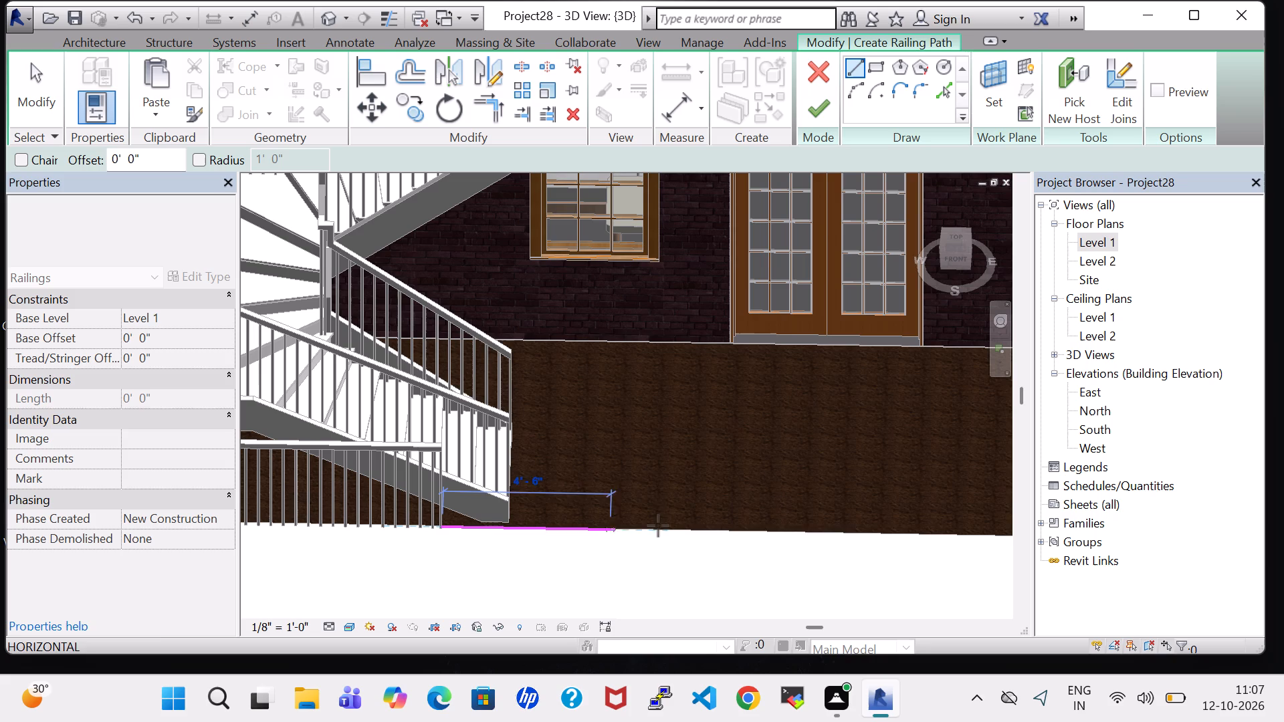
pyautogui.click(710, 527)
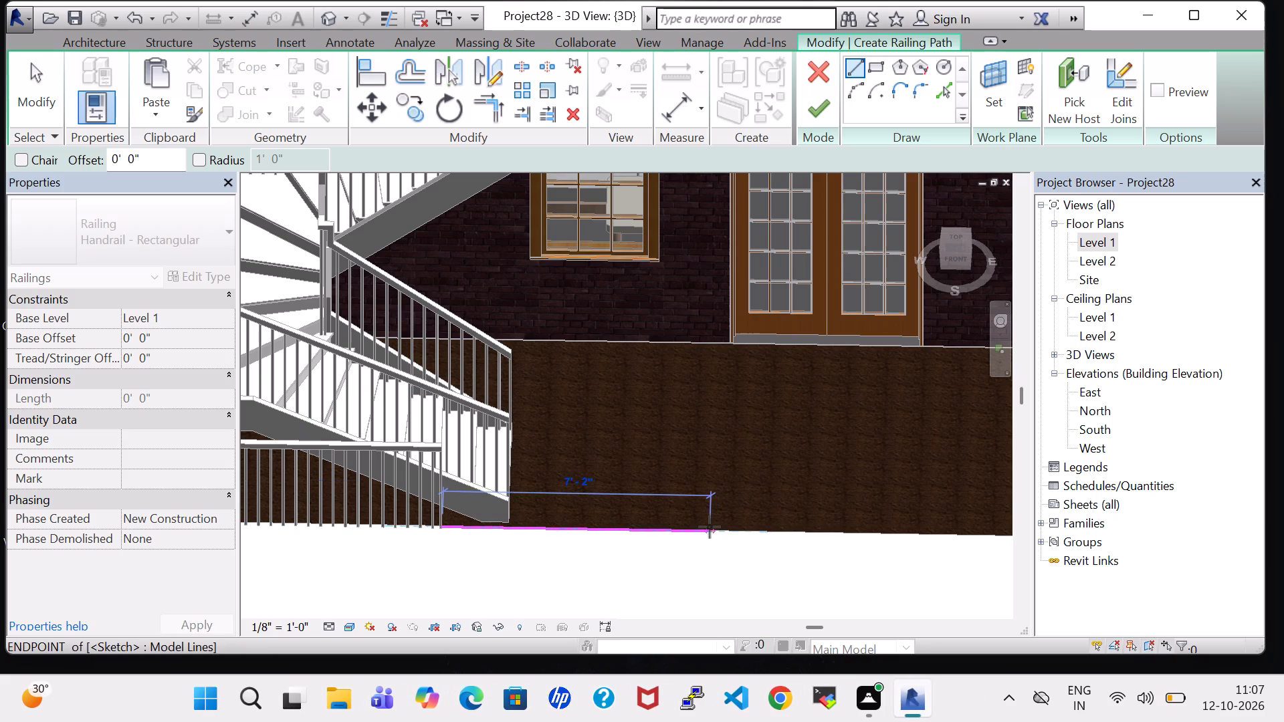
pyautogui.click(807, 117)
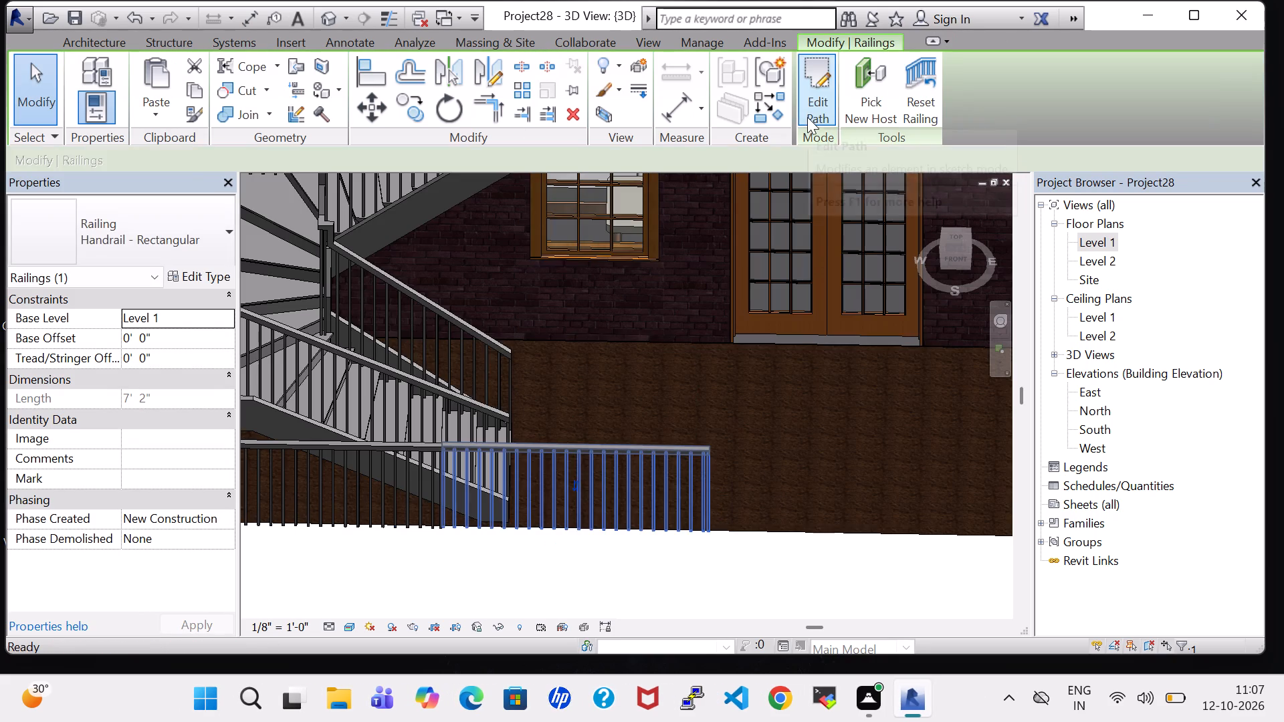
pyautogui.click(745, 588)
# Examine the two front railings, their junction beside the staircase and the remaining open edge from several sides.
pyautogui.scroll(1, 745, 588)
pyautogui.keyDown('shift'); pyautogui.moveTo(745, 588); pyautogui.dragTo(593, 576, button='middle'); pyautogui.keyUp('shift')
pyautogui.keyDown('shift'); pyautogui.scroll(1, 593, 576); pyautogui.keyUp('shift')
pyautogui.moveTo(523, 564); pyautogui.dragTo(438, 378, button='middle')
pyautogui.scroll(1, 522, 564)
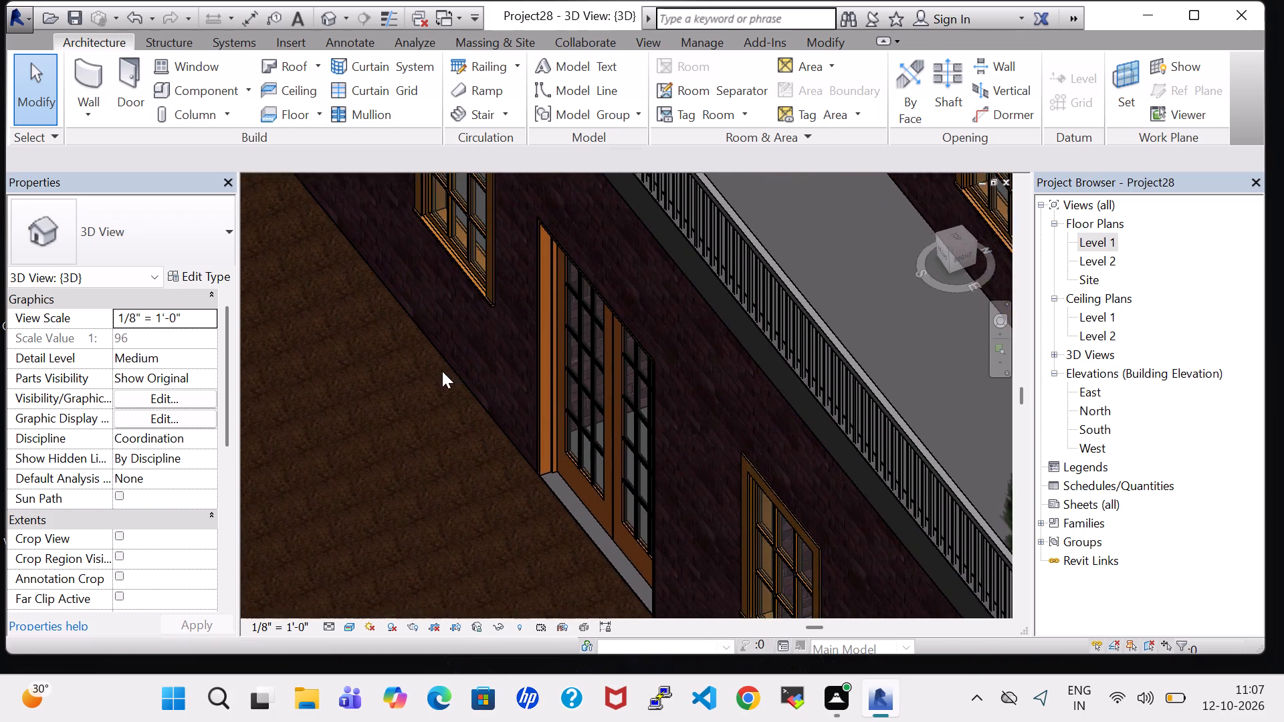
pyautogui.middleClick(445, 371)
pyautogui.moveTo(461, 371); pyautogui.dragTo(504, 371, button='middle')
pyautogui.keyDown('shift'); pyautogui.moveTo(459, 397); pyautogui.dragTo(568, 398, button='middle'); pyautogui.keyUp('shift')
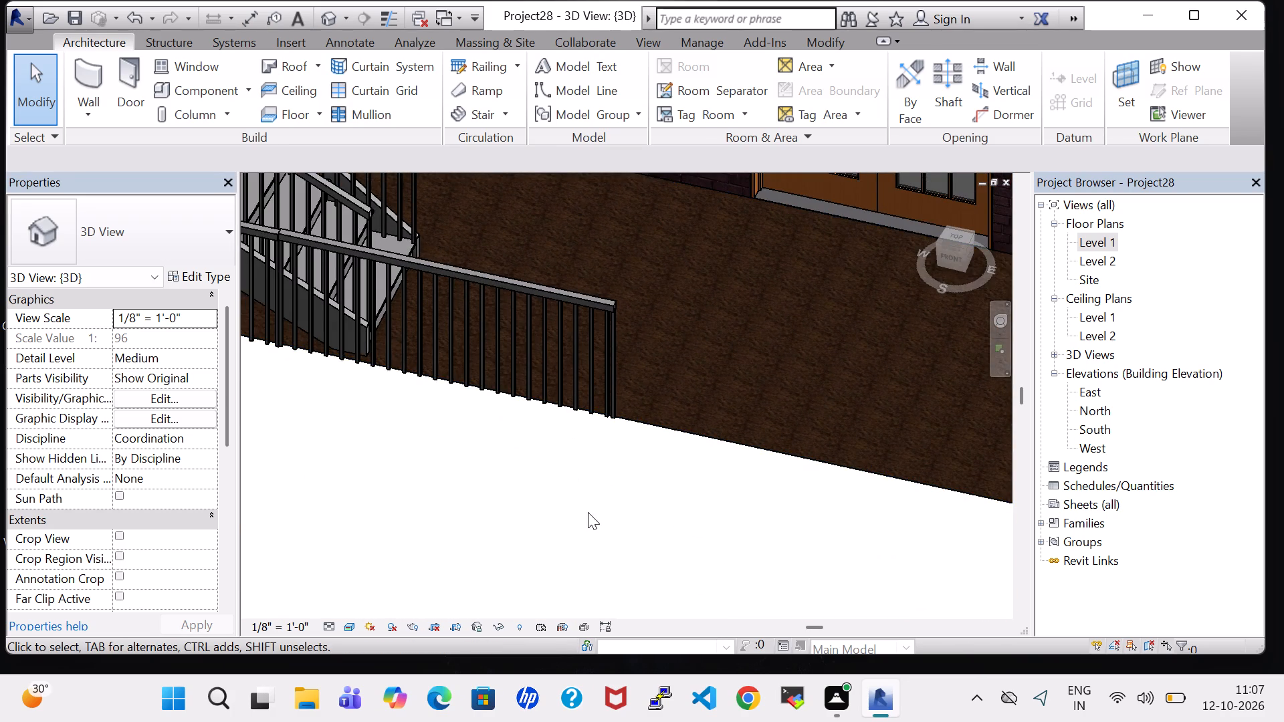
pyautogui.scroll(-3, 710, 465)
pyautogui.keyDown('shift'); pyautogui.moveTo(718, 482); pyautogui.dragTo(530, 450, button='middle'); pyautogui.keyUp('shift')
pyautogui.moveTo(294, 453); pyautogui.dragTo(417, 404, button='middle')
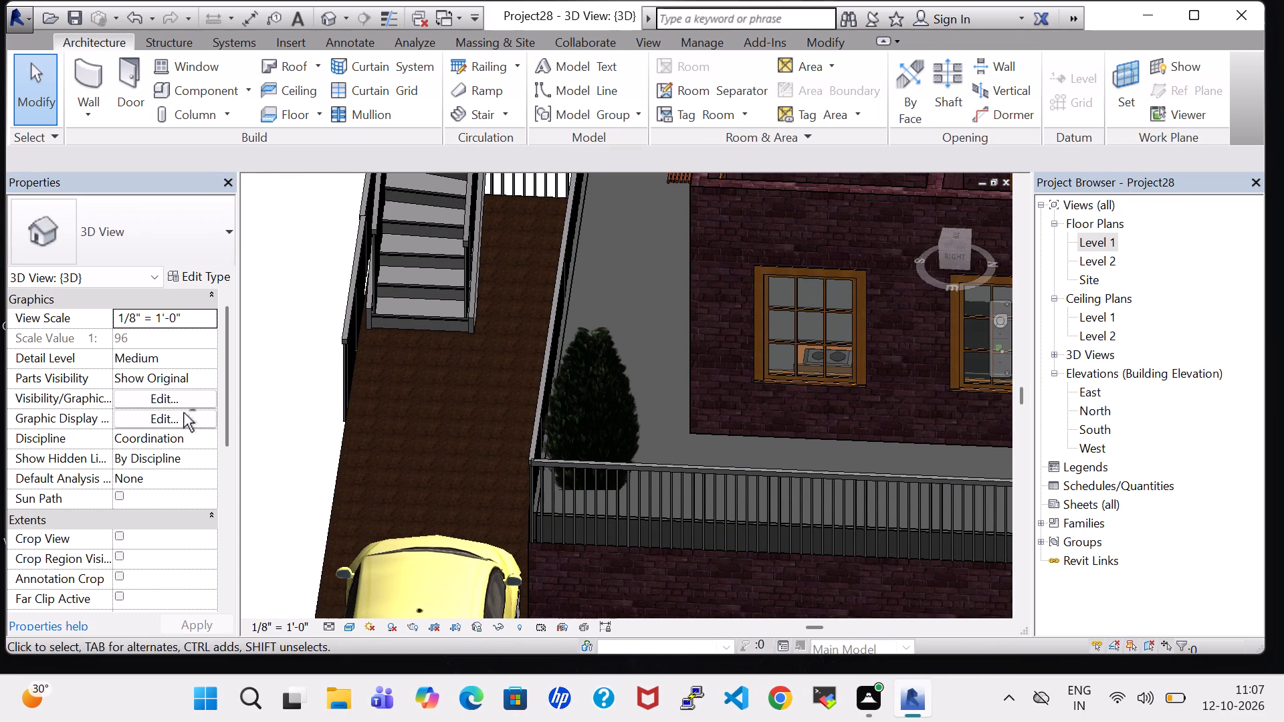
pyautogui.keyDown('shift'); pyautogui.scroll(1, 288, 455); pyautogui.keyUp('shift')
pyautogui.keyDown('shift'); pyautogui.moveTo(288, 455); pyautogui.dragTo(550, 426, button='middle'); pyautogui.keyUp('shift')
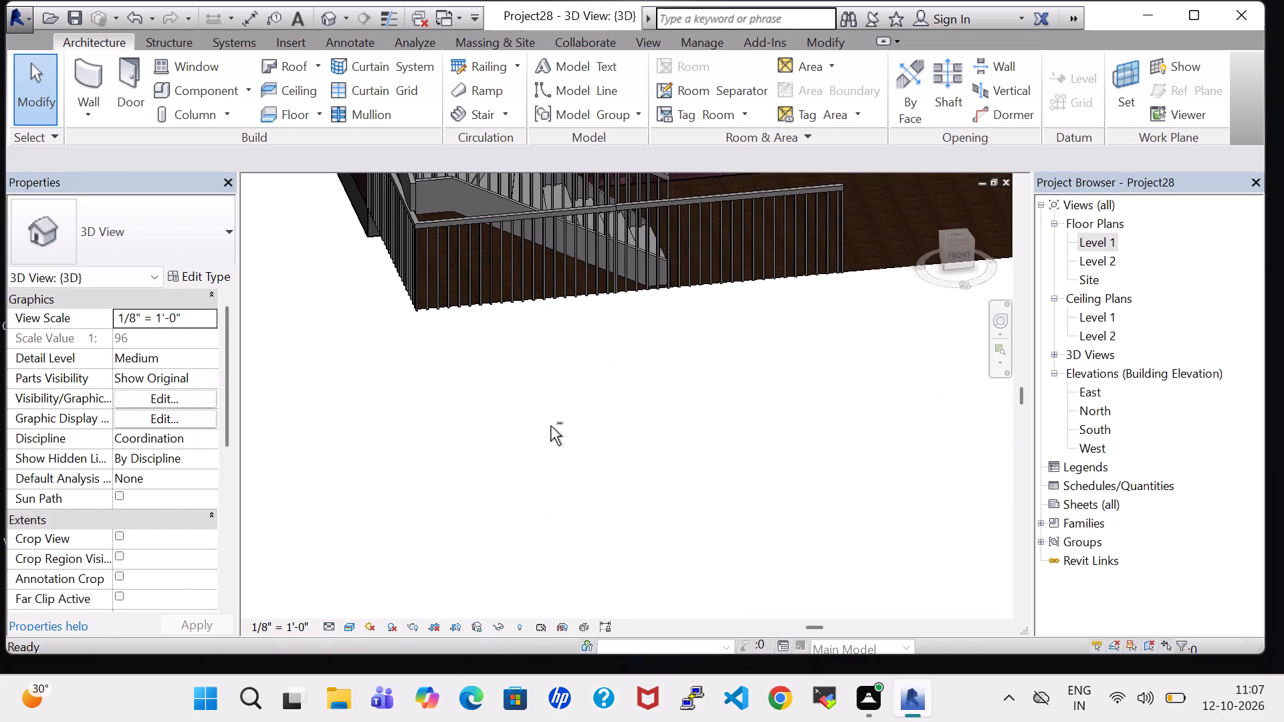
pyautogui.moveTo(781, 342); pyautogui.dragTo(512, 538, button='middle')
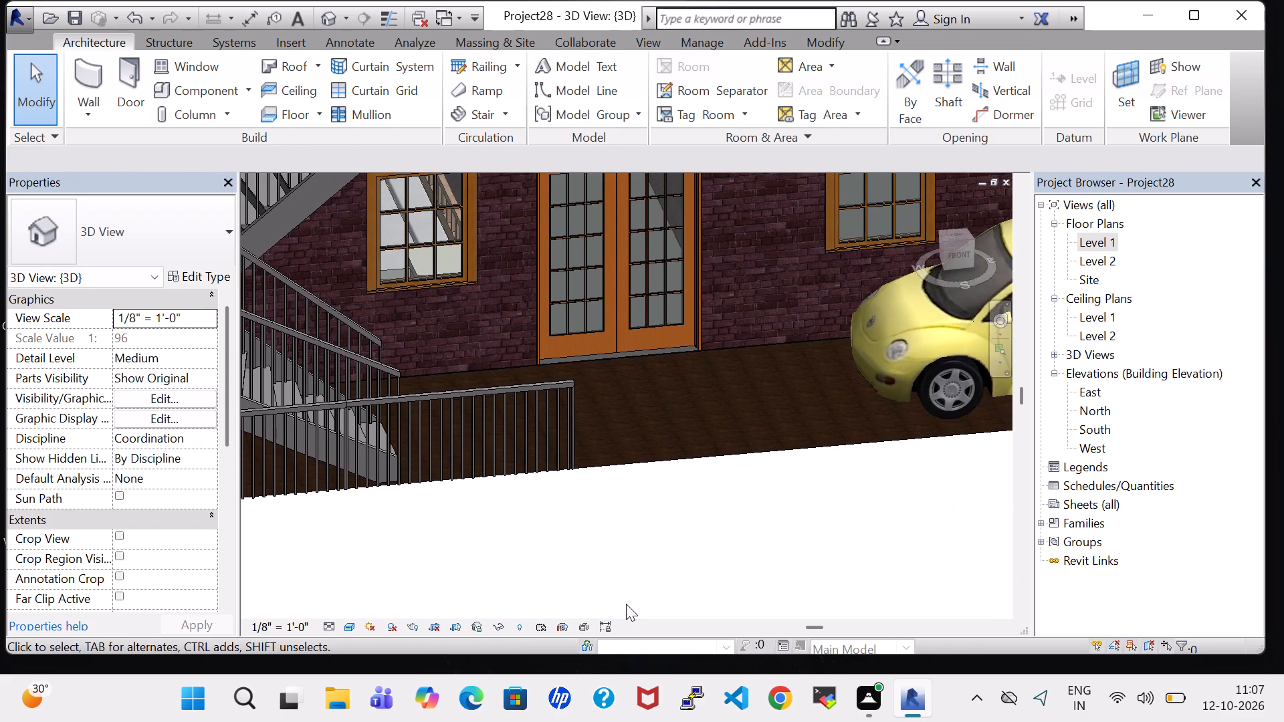
pyautogui.scroll(-4, 626, 606)
pyautogui.moveTo(819, 574); pyautogui.dragTo(760, 554, button='middle')
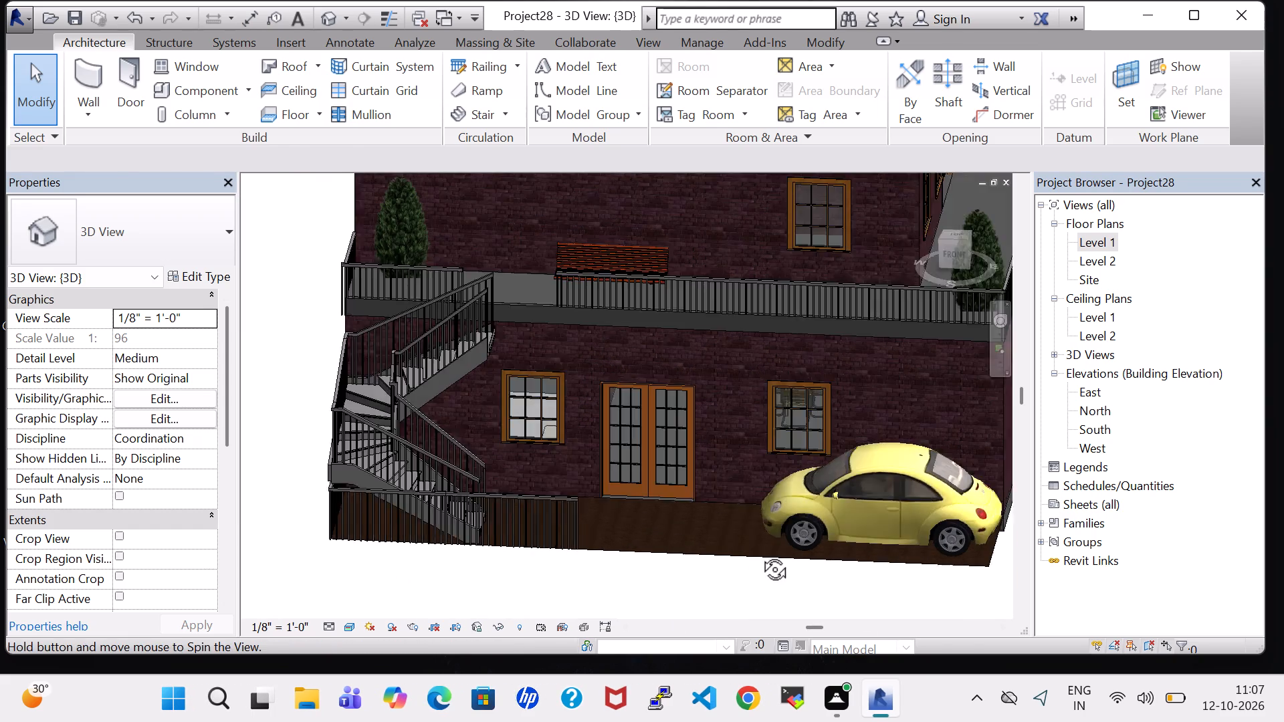
pyautogui.moveTo(760, 554); pyautogui.dragTo(745, 537, button='middle')
pyautogui.moveTo(606, 594); pyautogui.dragTo(631, 585, button='middle')
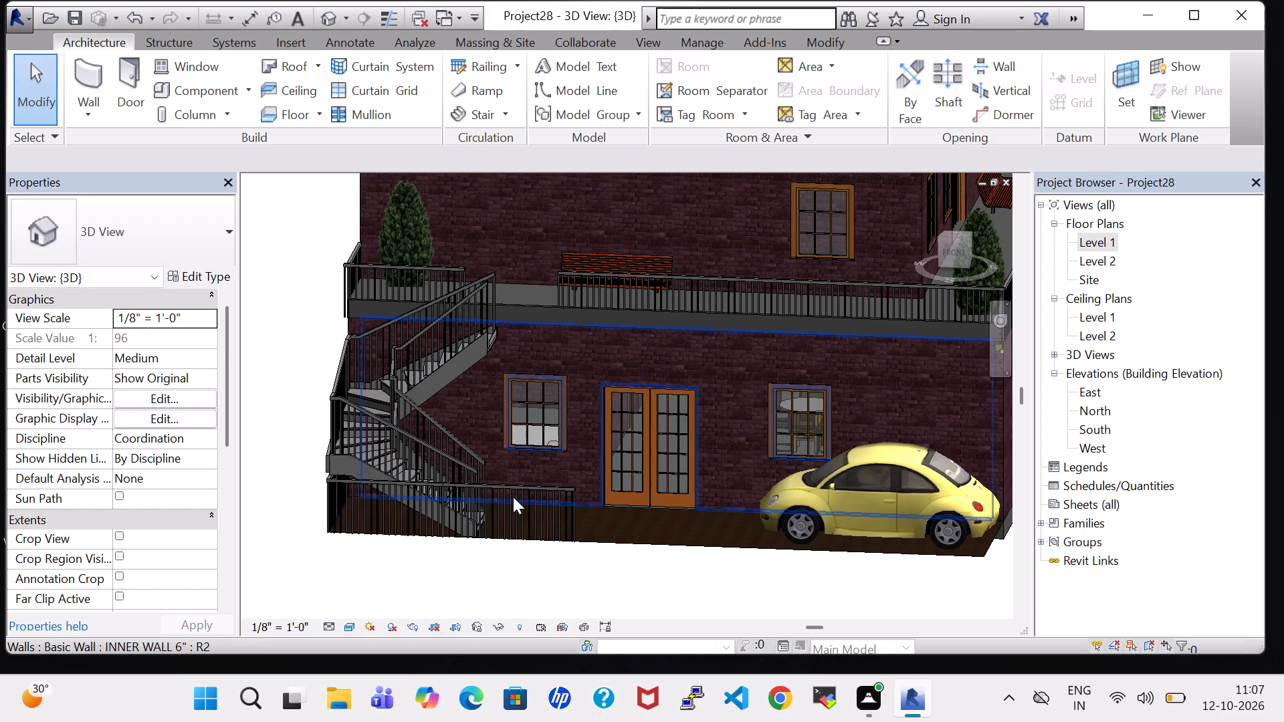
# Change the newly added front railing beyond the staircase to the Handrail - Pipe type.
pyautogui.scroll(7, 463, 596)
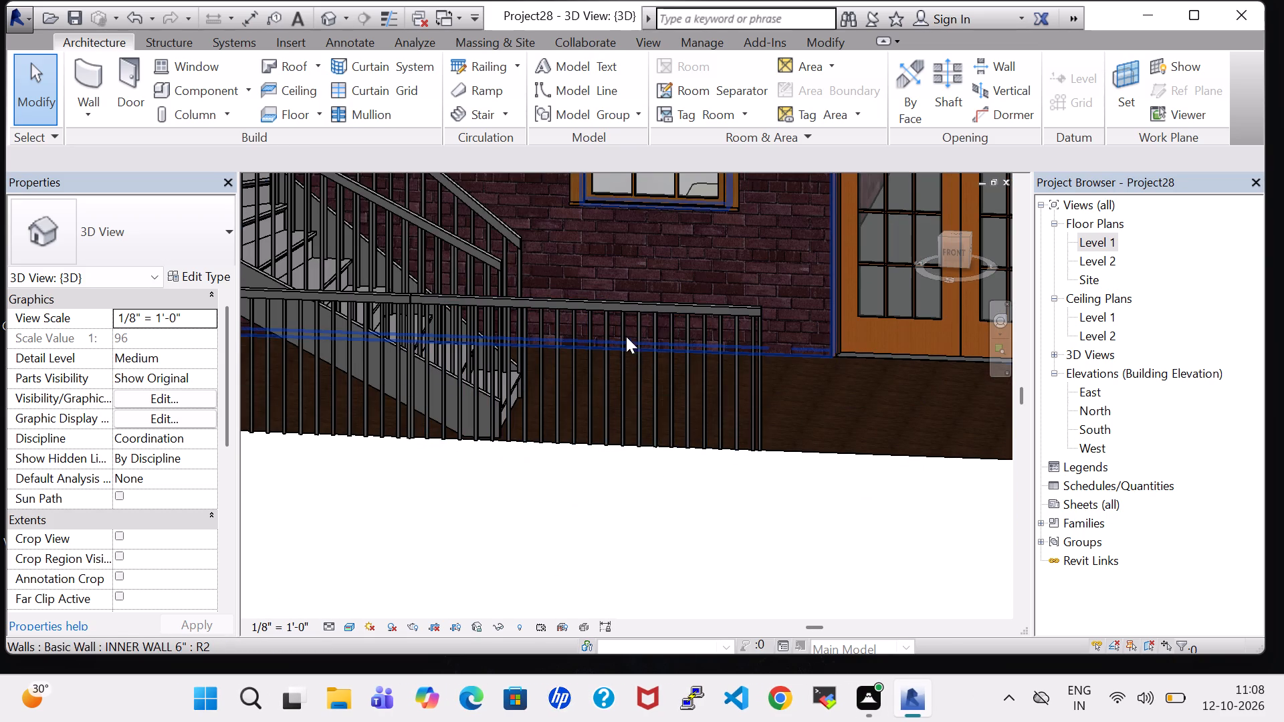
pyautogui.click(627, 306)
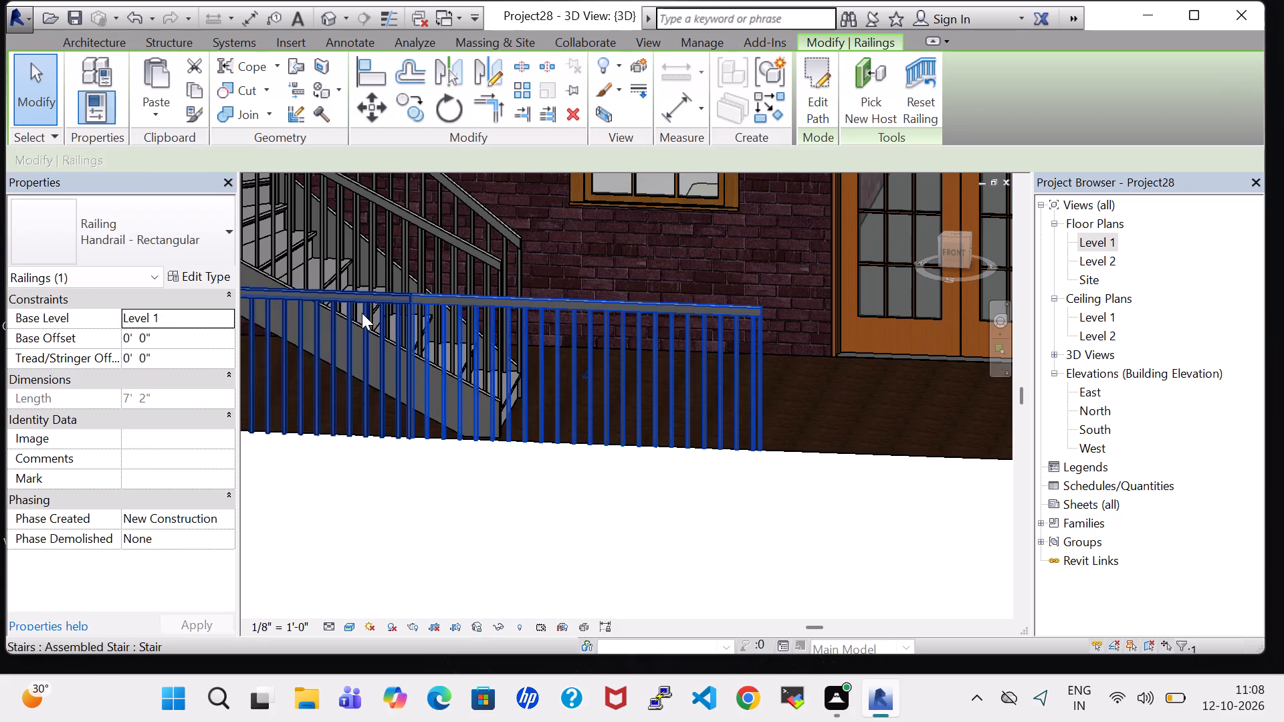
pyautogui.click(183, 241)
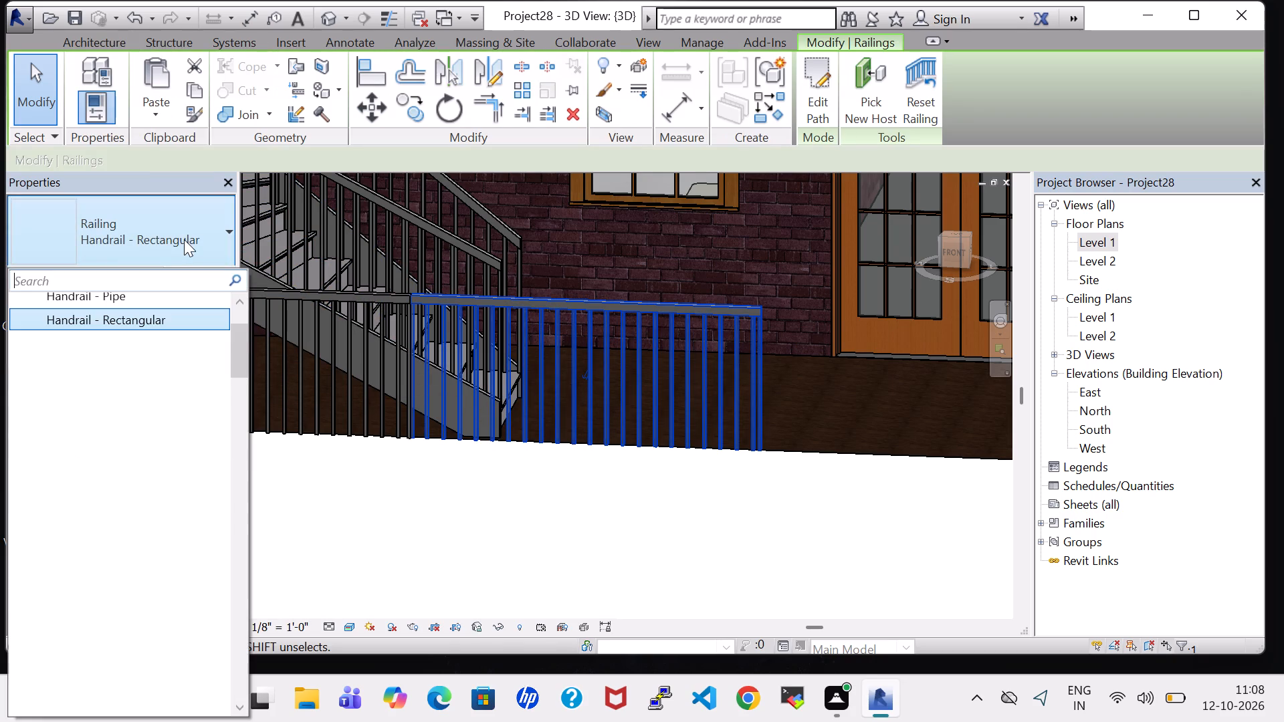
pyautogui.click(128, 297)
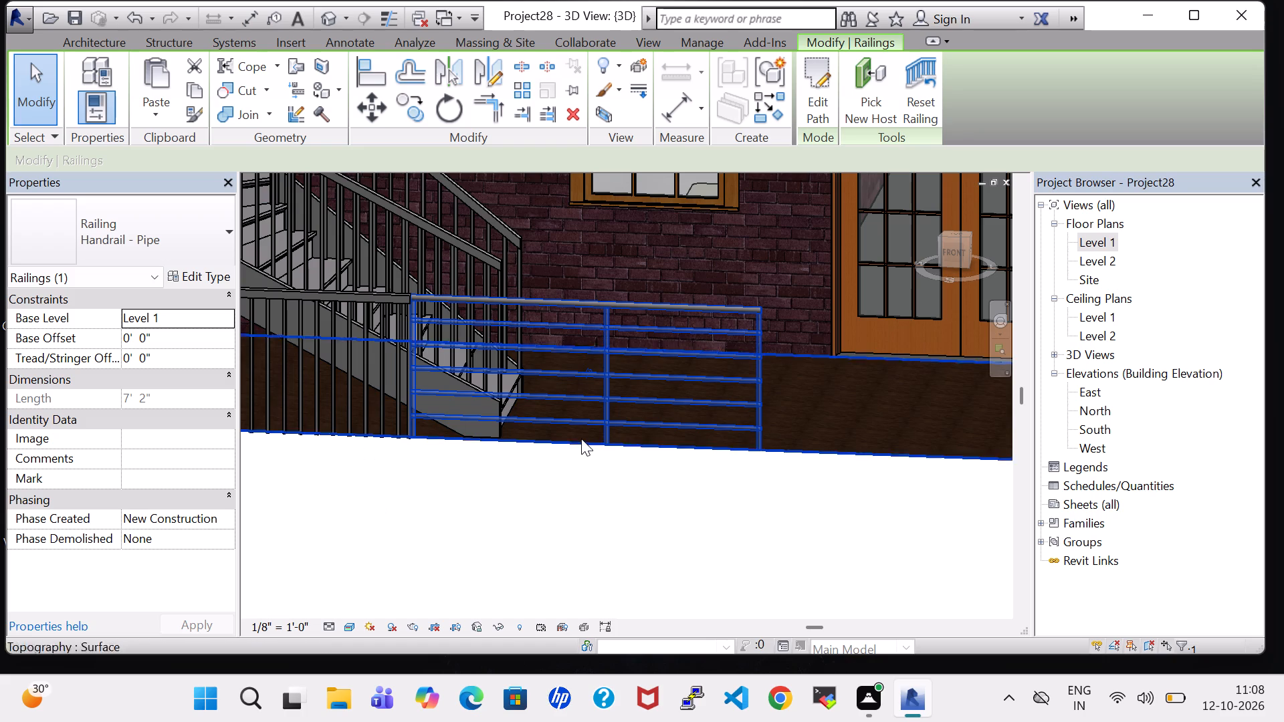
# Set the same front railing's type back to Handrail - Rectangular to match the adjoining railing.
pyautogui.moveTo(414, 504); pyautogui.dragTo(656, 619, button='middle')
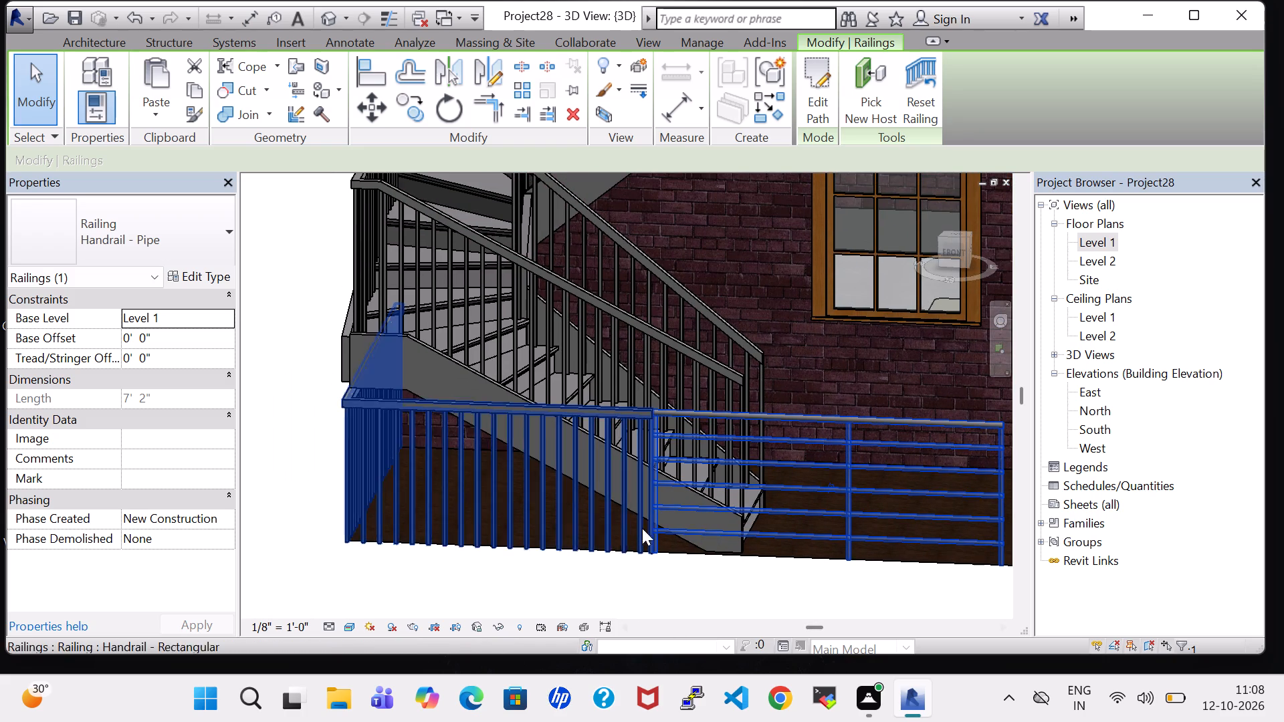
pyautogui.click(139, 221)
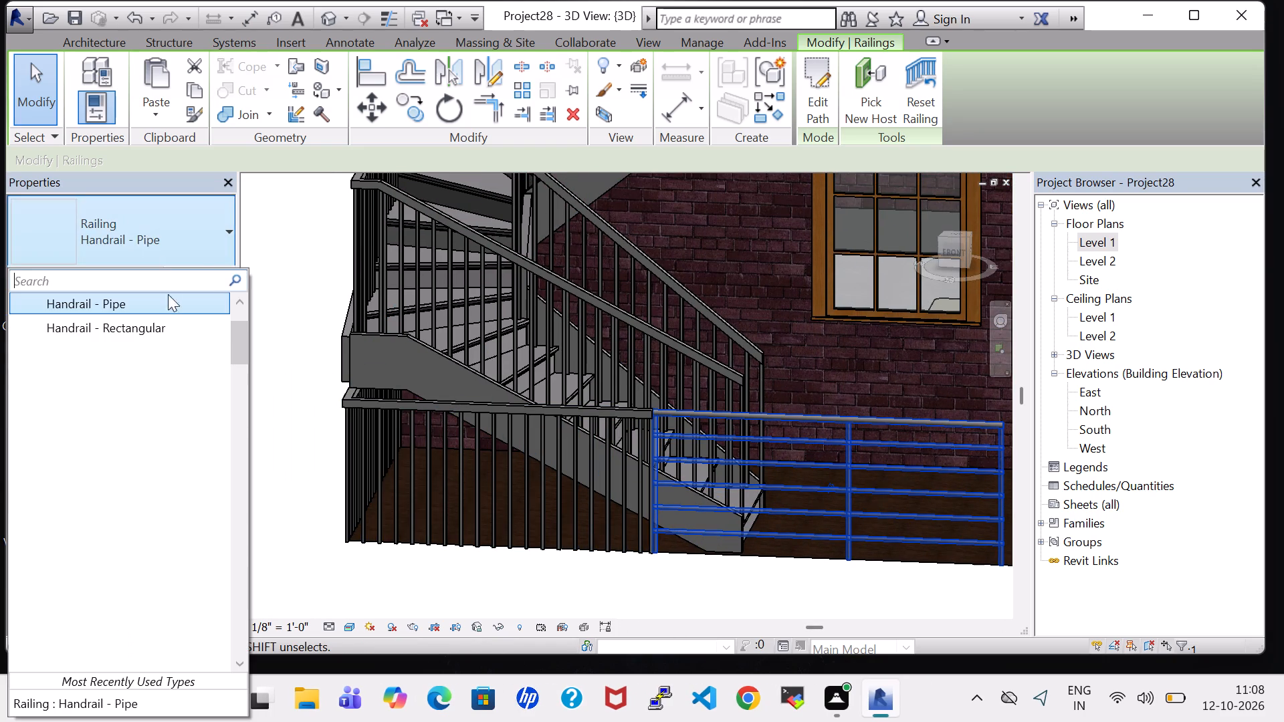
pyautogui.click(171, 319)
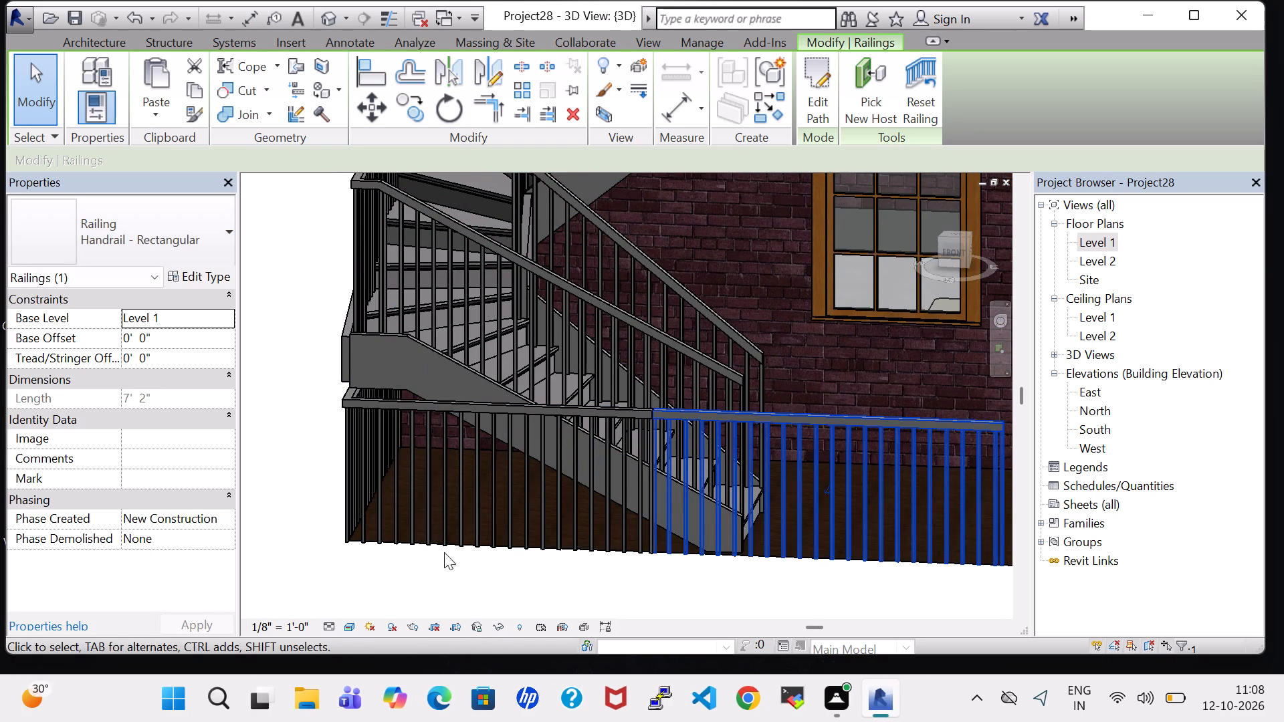
# Inspect the Handrail - Rectangular type properties of the selected front railing, including its non-continuous rail structure.
pyautogui.click(216, 269)
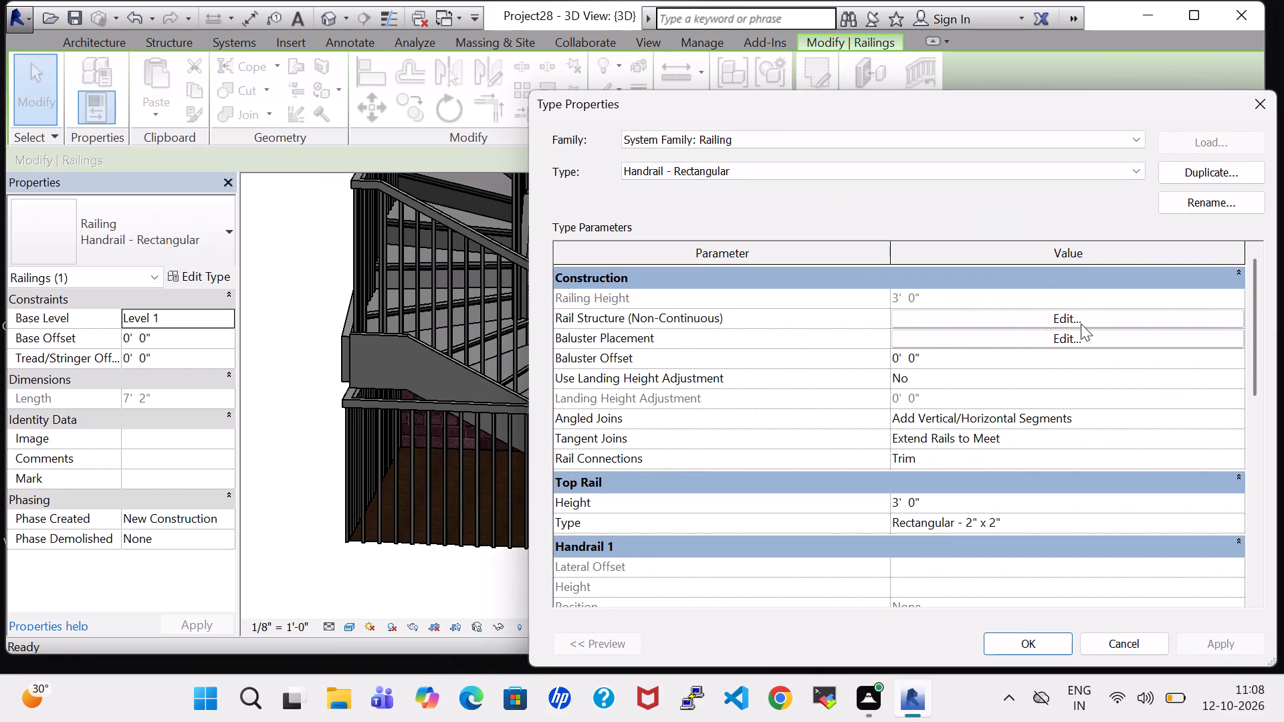
pyautogui.click(1080, 324)
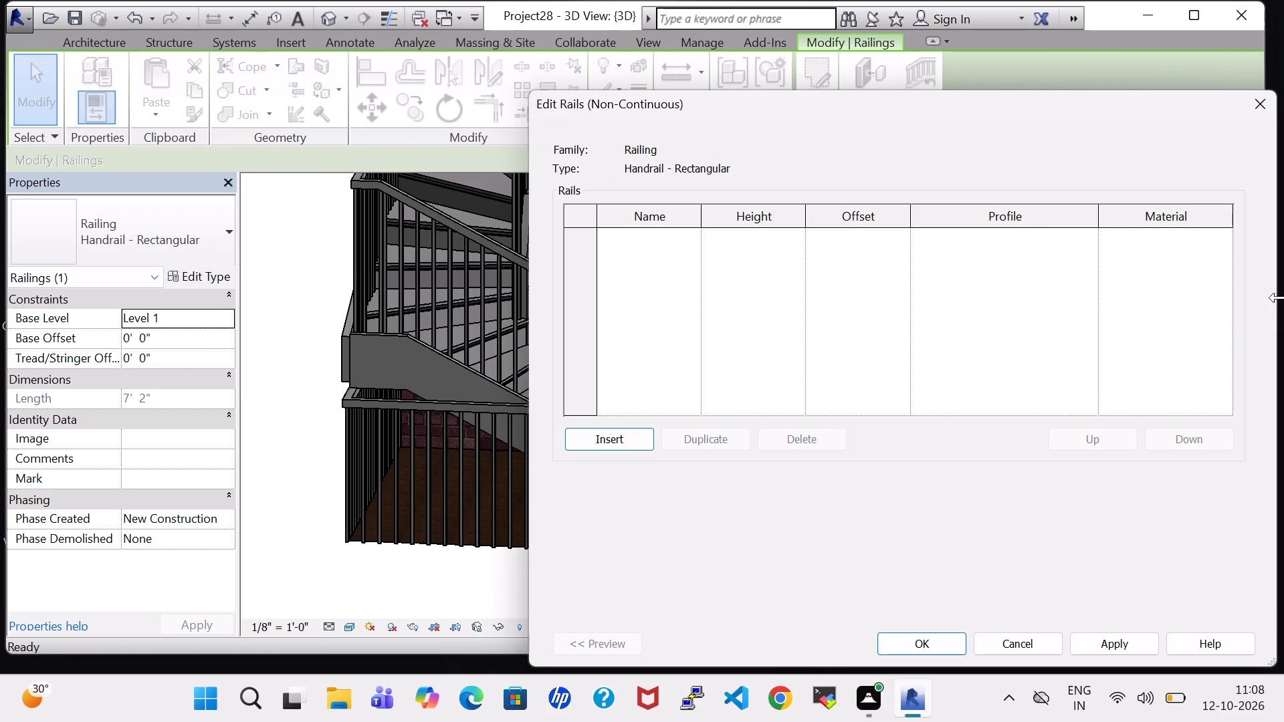
pyautogui.click(998, 642)
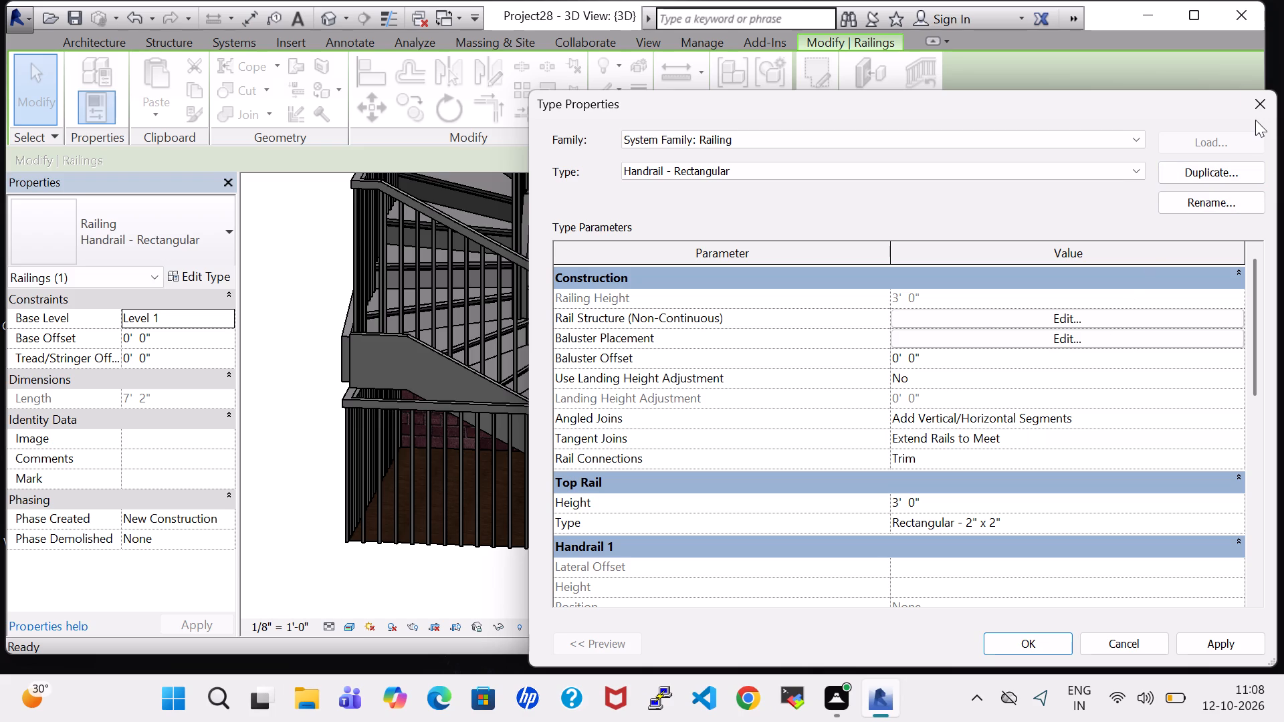
pyautogui.click(1074, 179)
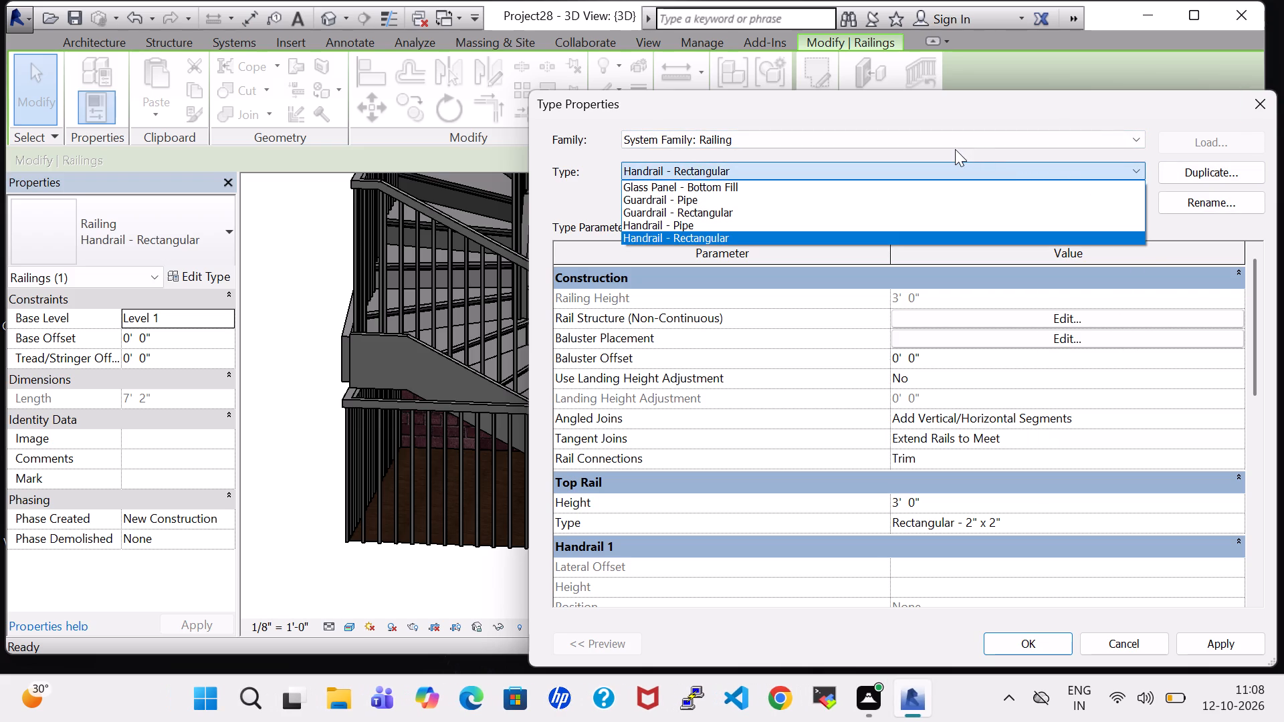
pyautogui.click(1257, 105)
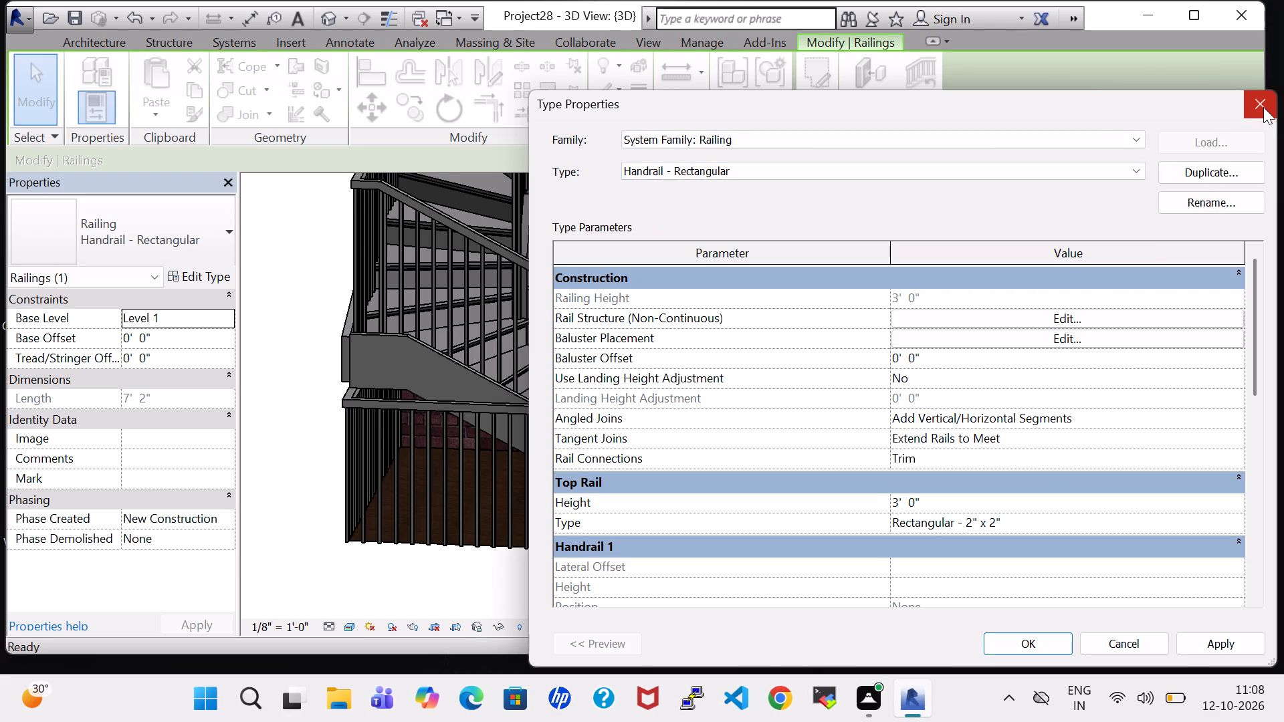
pyautogui.click(1263, 107)
pyautogui.scroll(-3, 1147, 208)
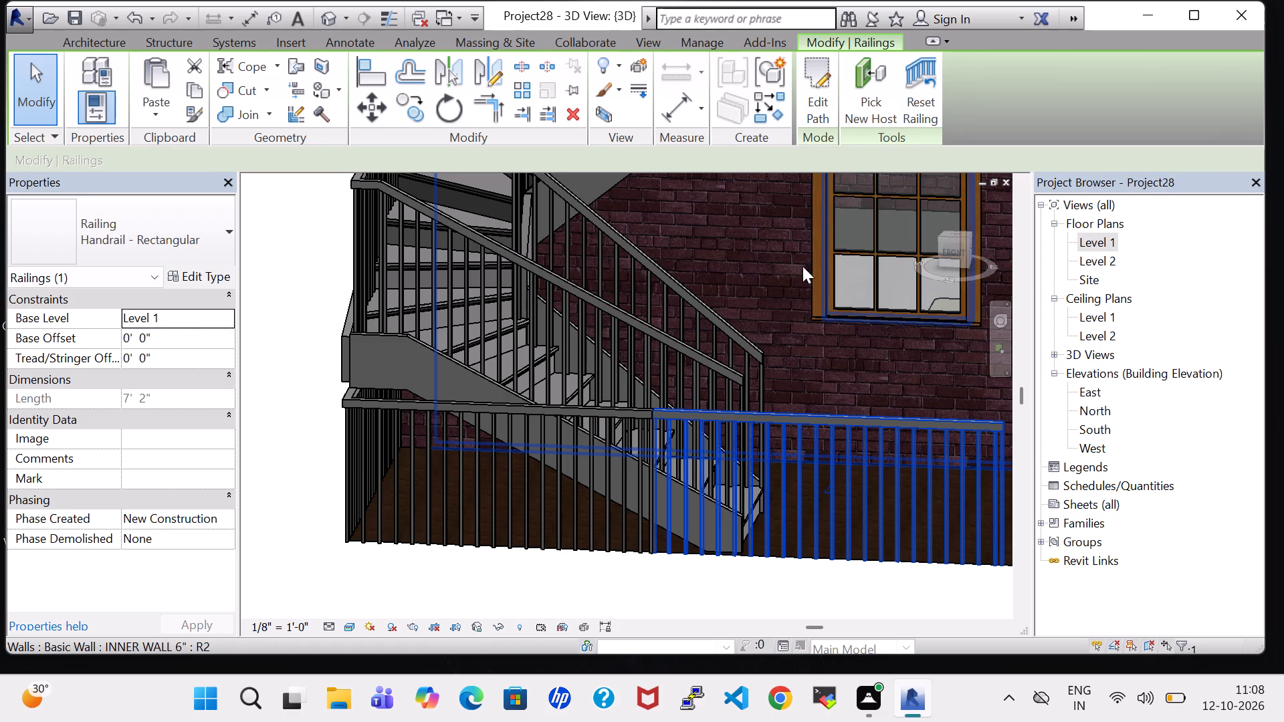
pyautogui.scroll(-3, 790, 264)
pyautogui.click(794, 559)
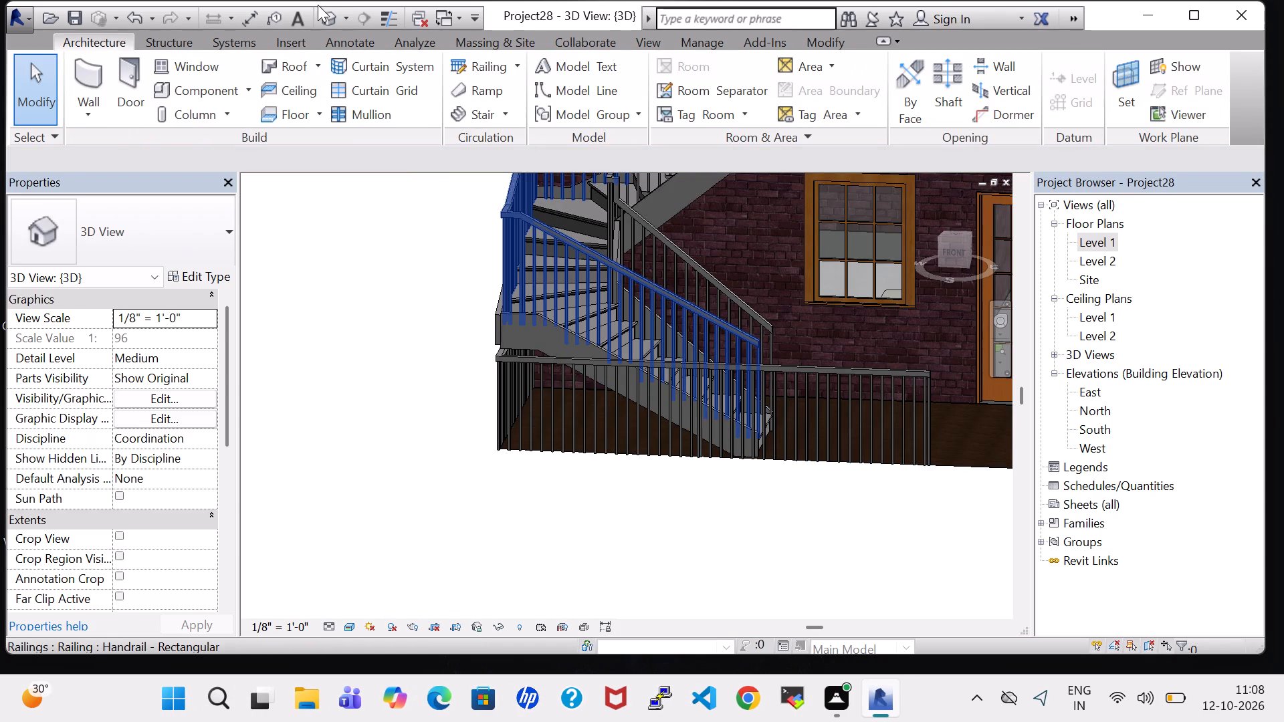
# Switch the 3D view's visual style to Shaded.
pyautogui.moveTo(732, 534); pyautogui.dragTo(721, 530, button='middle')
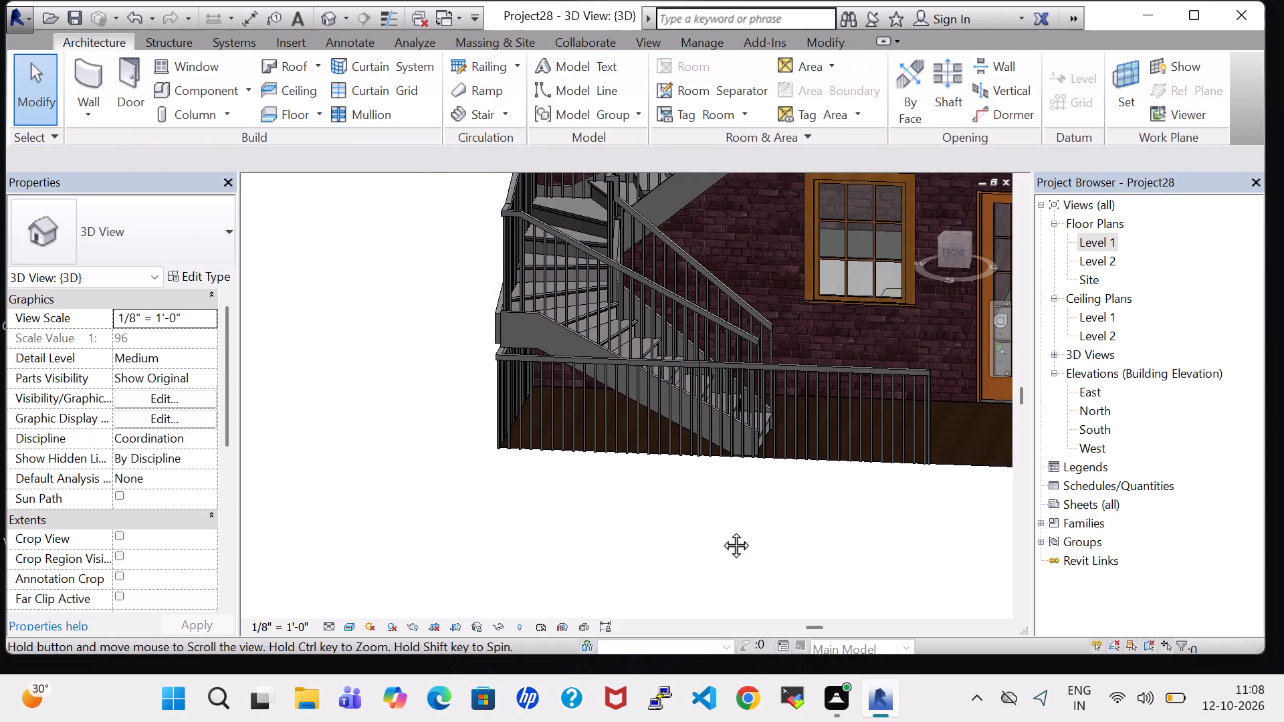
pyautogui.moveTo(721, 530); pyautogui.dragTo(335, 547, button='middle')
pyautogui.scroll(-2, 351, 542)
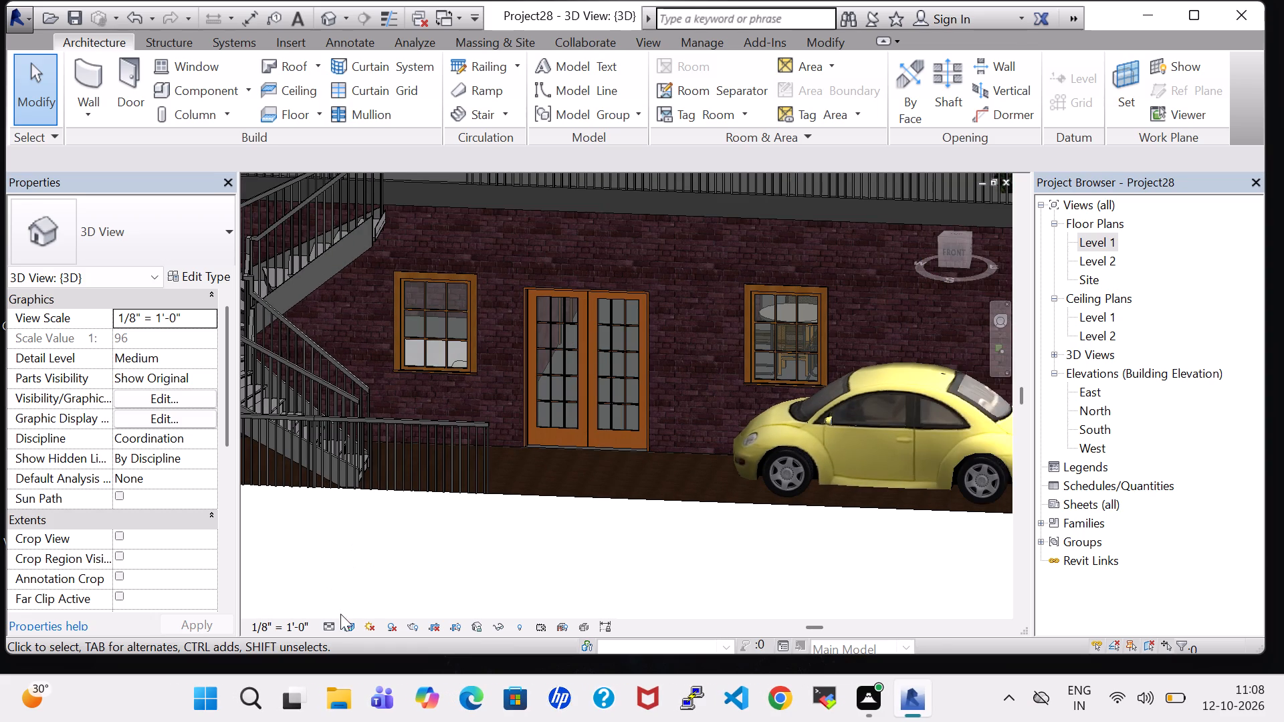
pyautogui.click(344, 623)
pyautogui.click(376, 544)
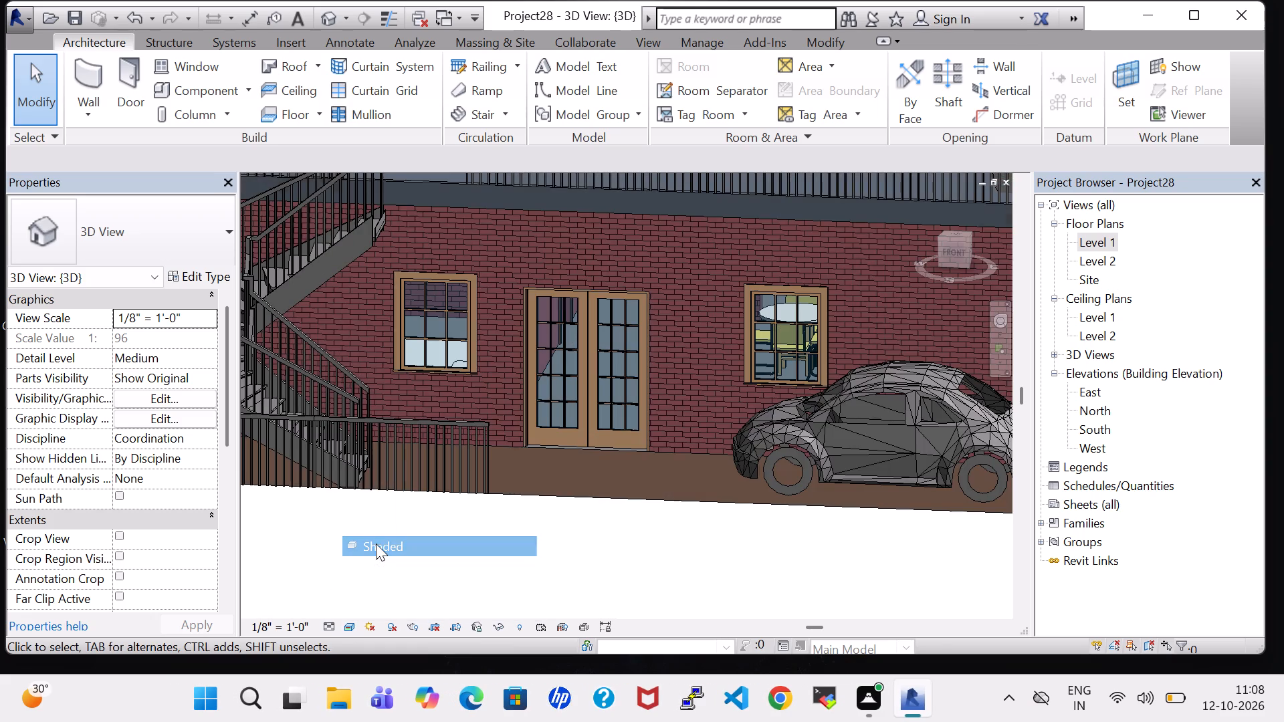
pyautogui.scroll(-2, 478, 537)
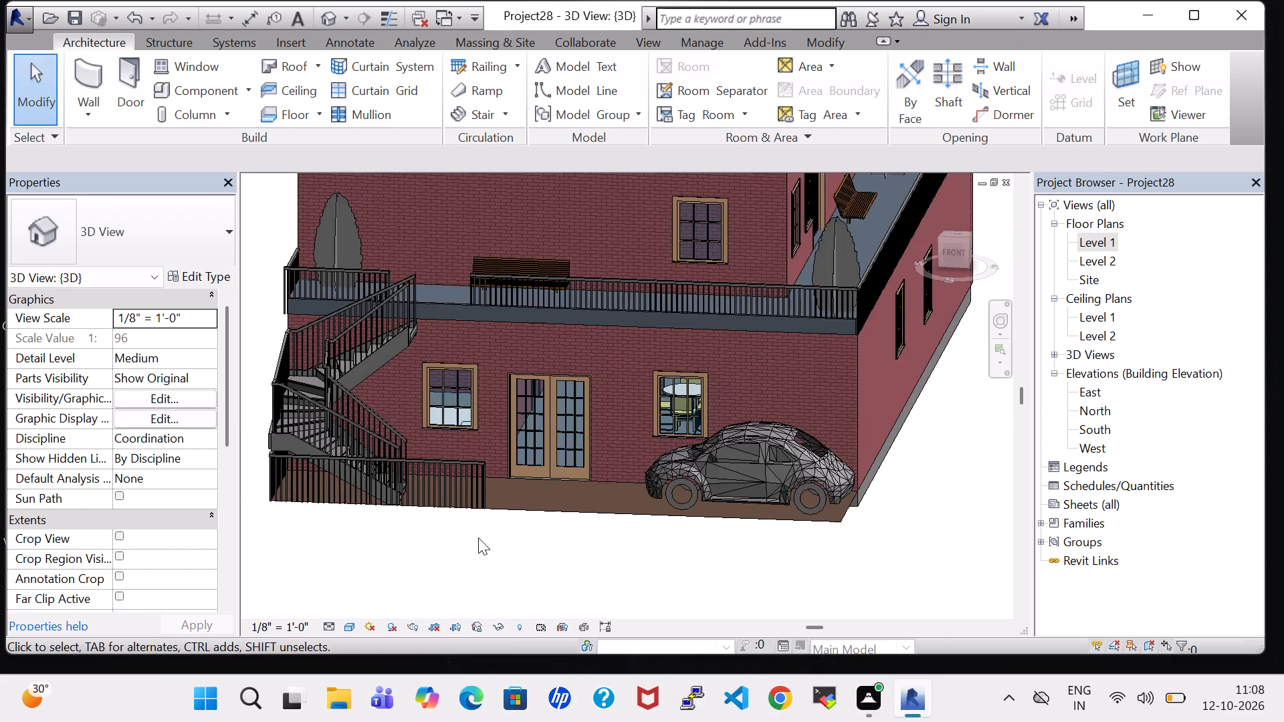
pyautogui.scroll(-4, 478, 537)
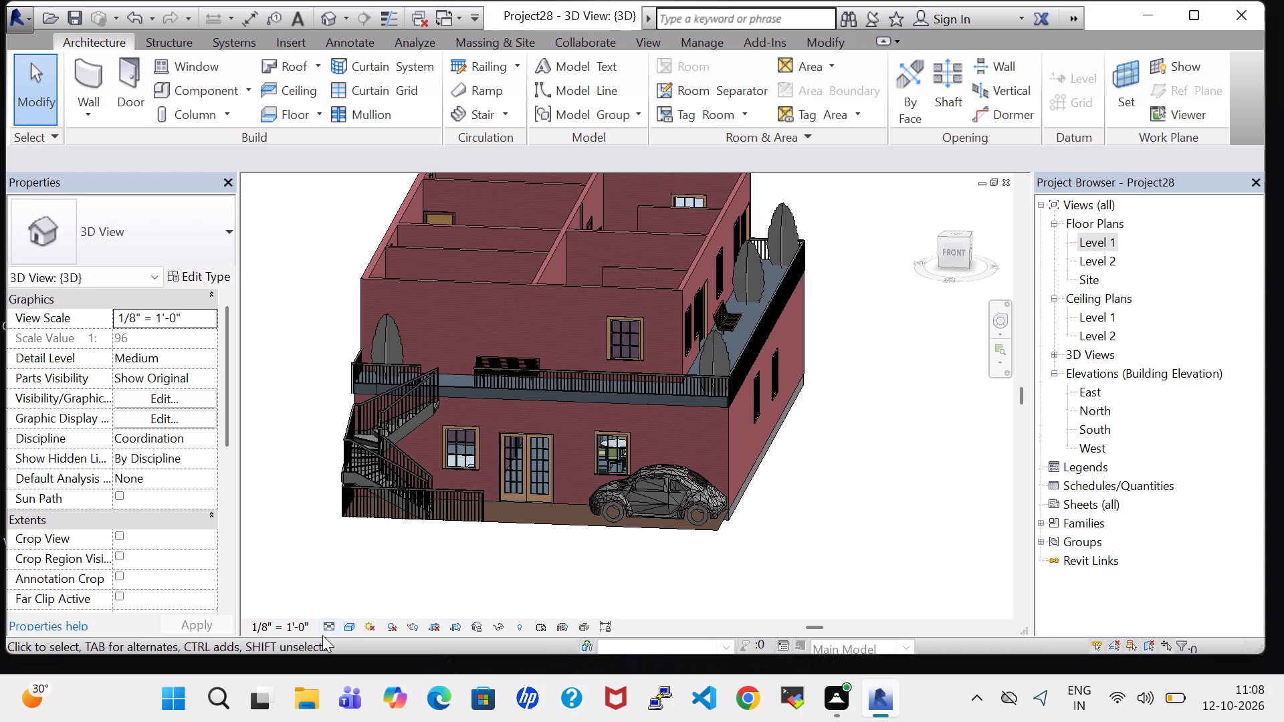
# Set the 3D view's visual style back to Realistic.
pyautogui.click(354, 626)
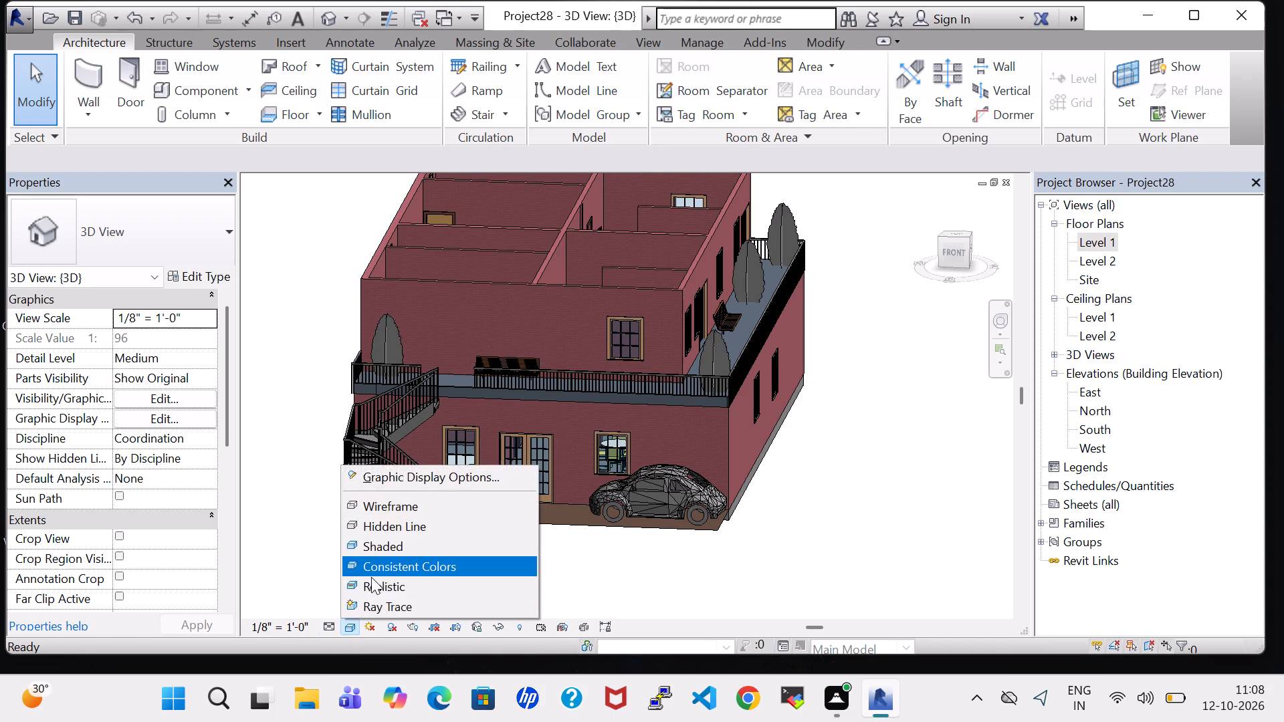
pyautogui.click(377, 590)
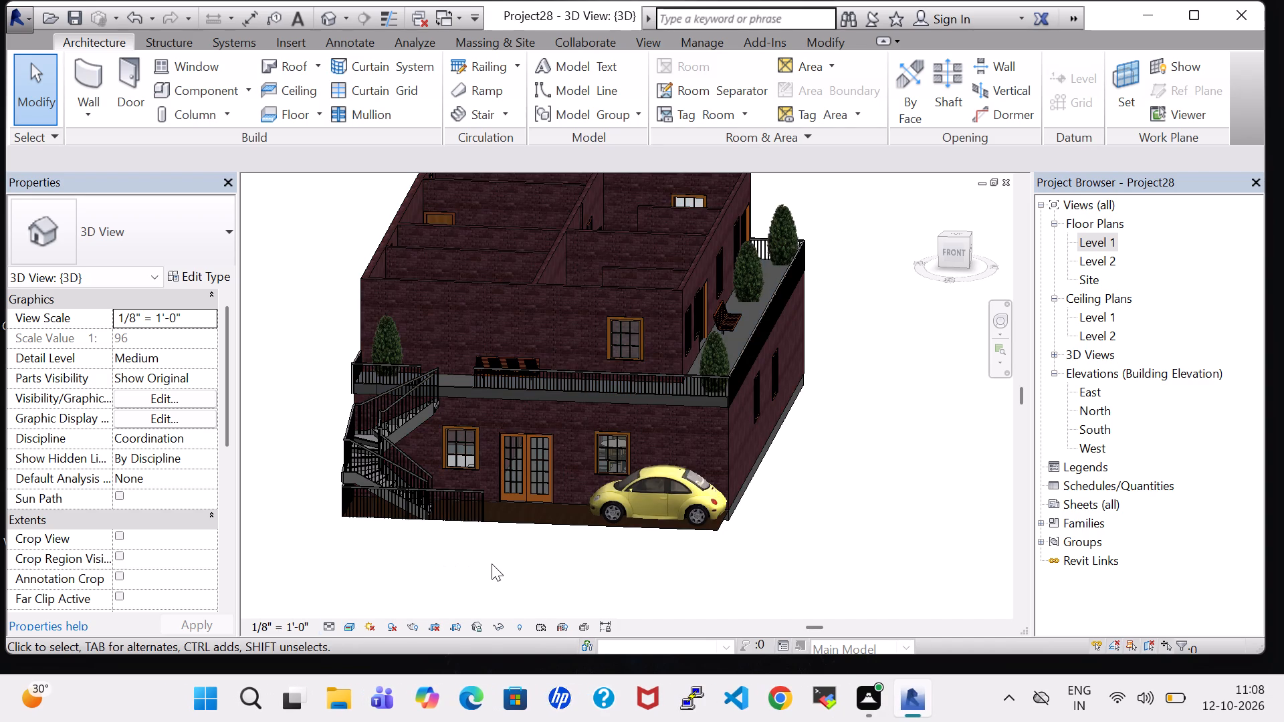
# Examine the house front from several angles, checking the parking surface, the ground railings and the Level 2 balcony railings.
pyautogui.keyDown('shift'); pyautogui.moveTo(492, 561); pyautogui.dragTo(516, 598, button='middle'); pyautogui.keyUp('shift')
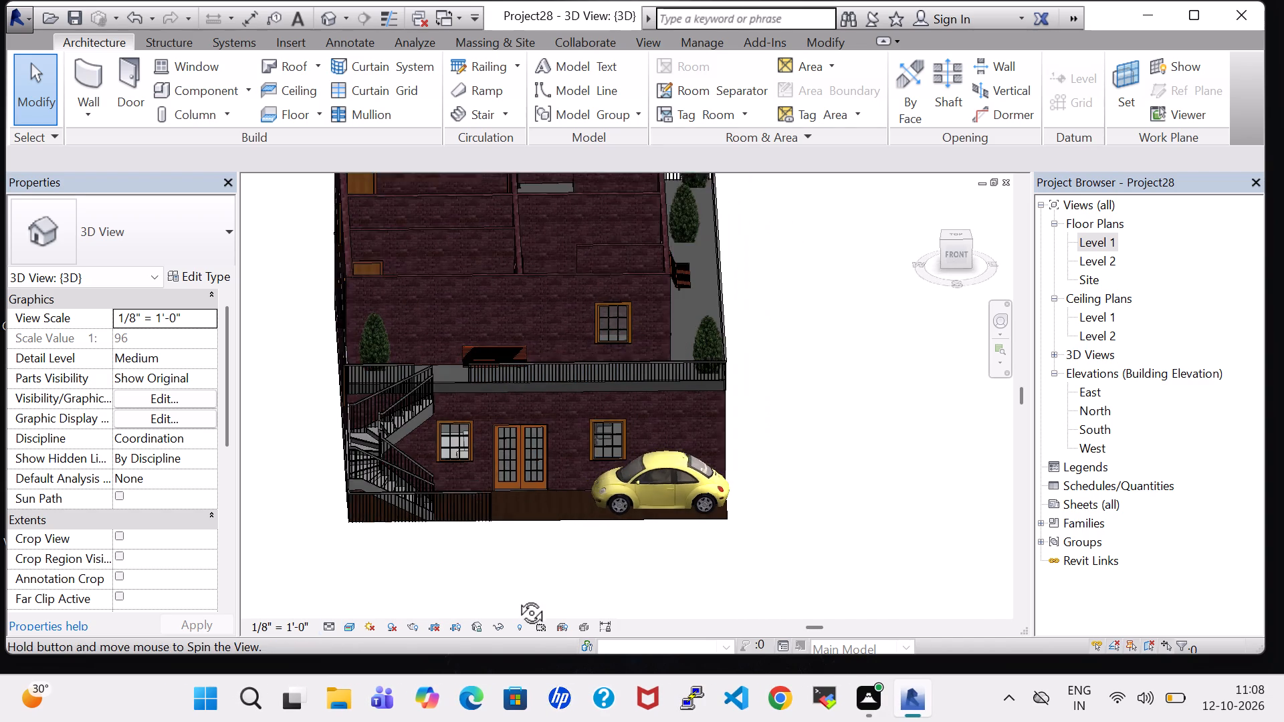
pyautogui.keyDown('shift'); pyautogui.moveTo(516, 598); pyautogui.dragTo(518, 620, button='middle'); pyautogui.keyUp('shift')
pyautogui.scroll(3, 519, 604)
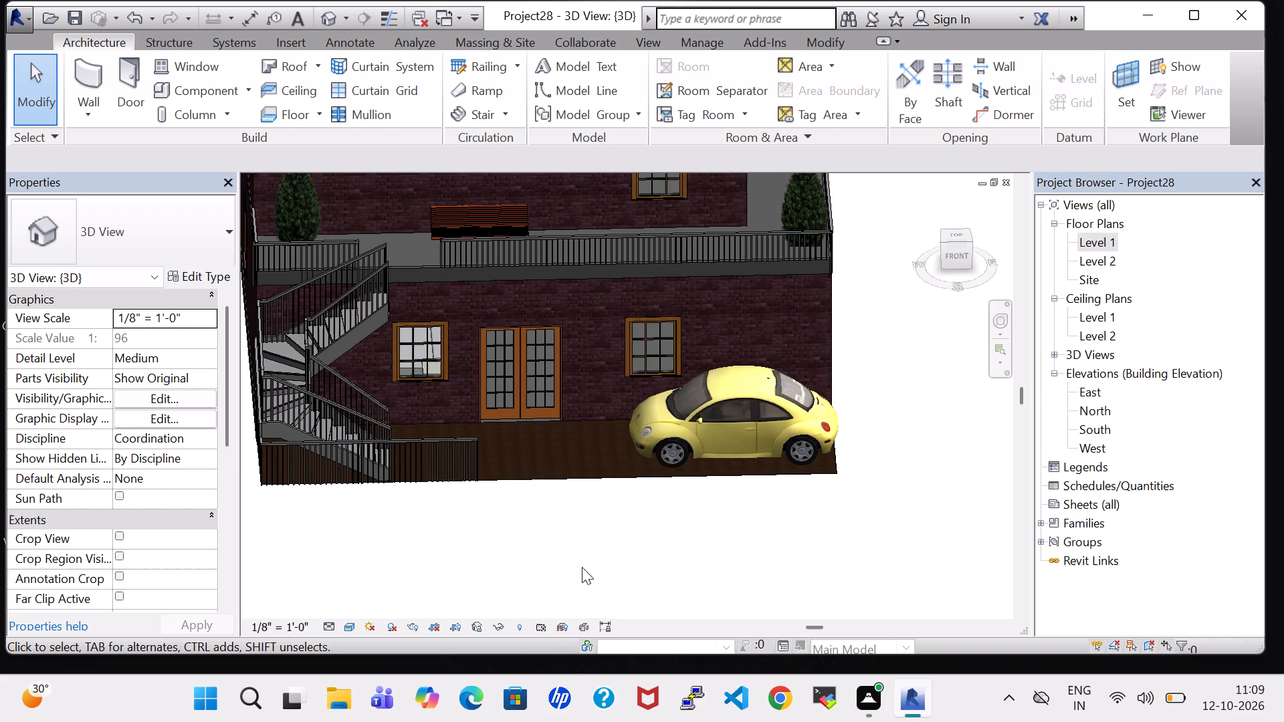
pyautogui.moveTo(582, 567); pyautogui.dragTo(554, 628, button='middle')
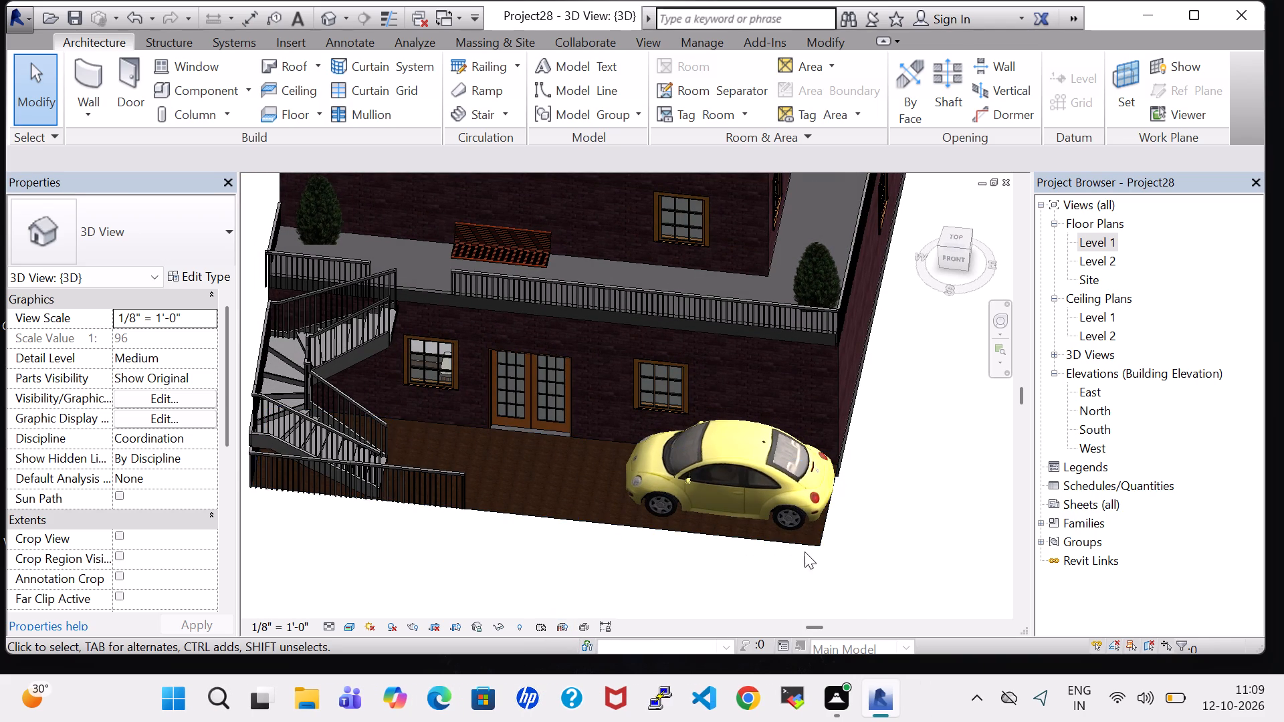
pyautogui.click(899, 419)
pyautogui.keyDown('shift'); pyautogui.moveTo(459, 561); pyautogui.dragTo(510, 410, button='middle'); pyautogui.keyUp('shift')
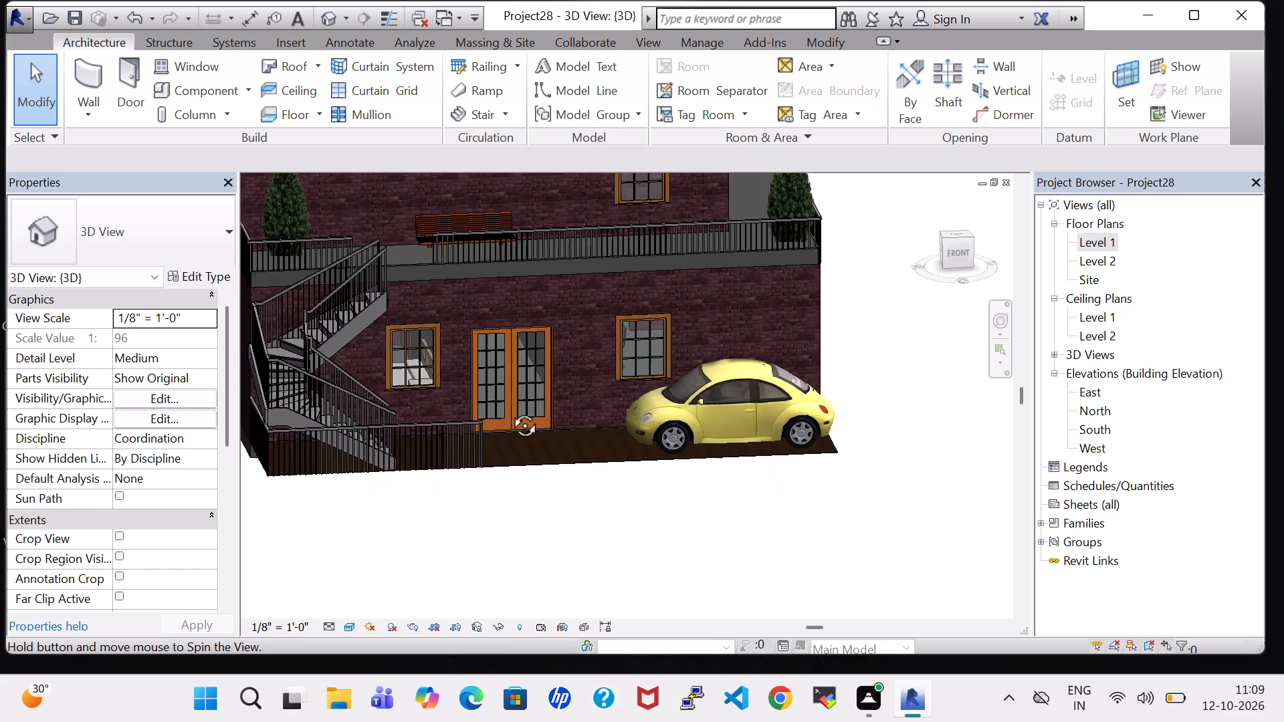
pyautogui.keyDown('shift'); pyautogui.moveTo(510, 410); pyautogui.dragTo(510, 404, button='middle'); pyautogui.keyUp('shift')
pyautogui.keyDown('shift'); pyautogui.scroll(1, 538, 506); pyautogui.keyUp('shift')
pyautogui.keyDown('shift'); pyautogui.moveTo(538, 506); pyautogui.dragTo(498, 504, button='middle'); pyautogui.keyUp('shift')
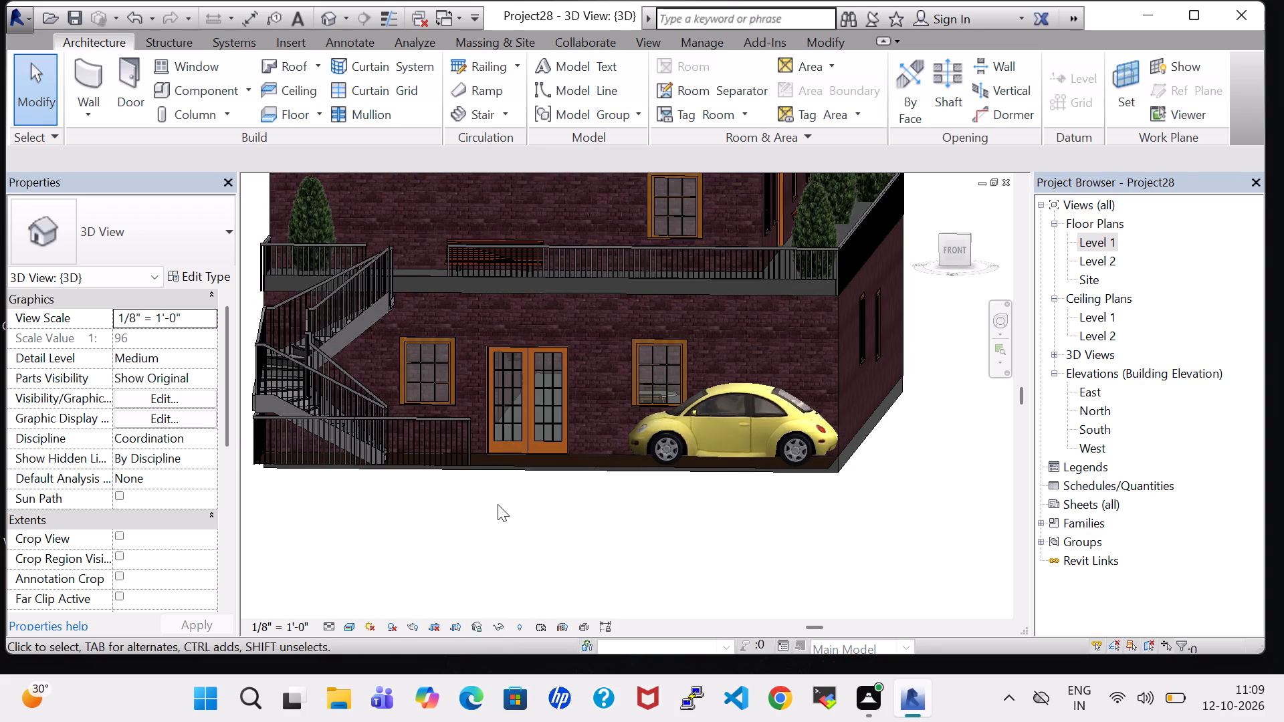
pyautogui.scroll(-1, 689, 439)
pyautogui.keyDown('shift'); pyautogui.middleClick(496, 552); pyautogui.keyUp('shift')
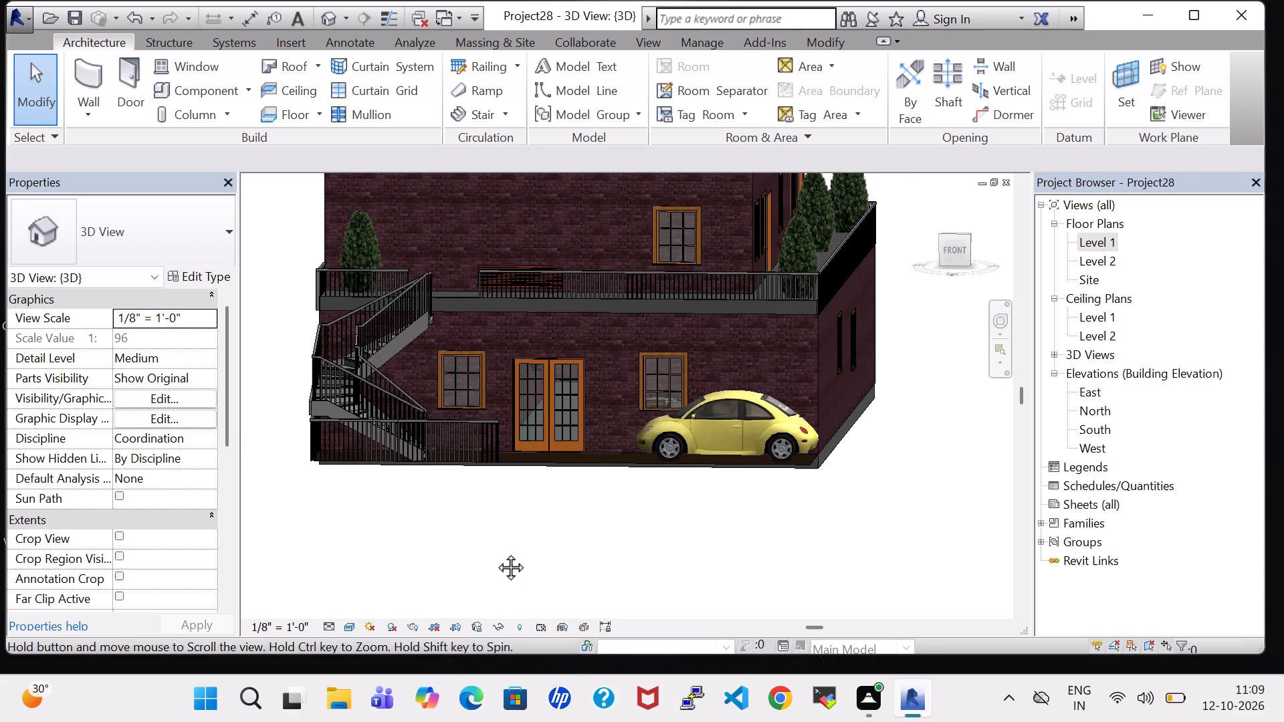
# Change the long Level 2 front balcony railing, above the double doors and car, to the Glass Panel - Bottom Fill type.
pyautogui.click(619, 272)
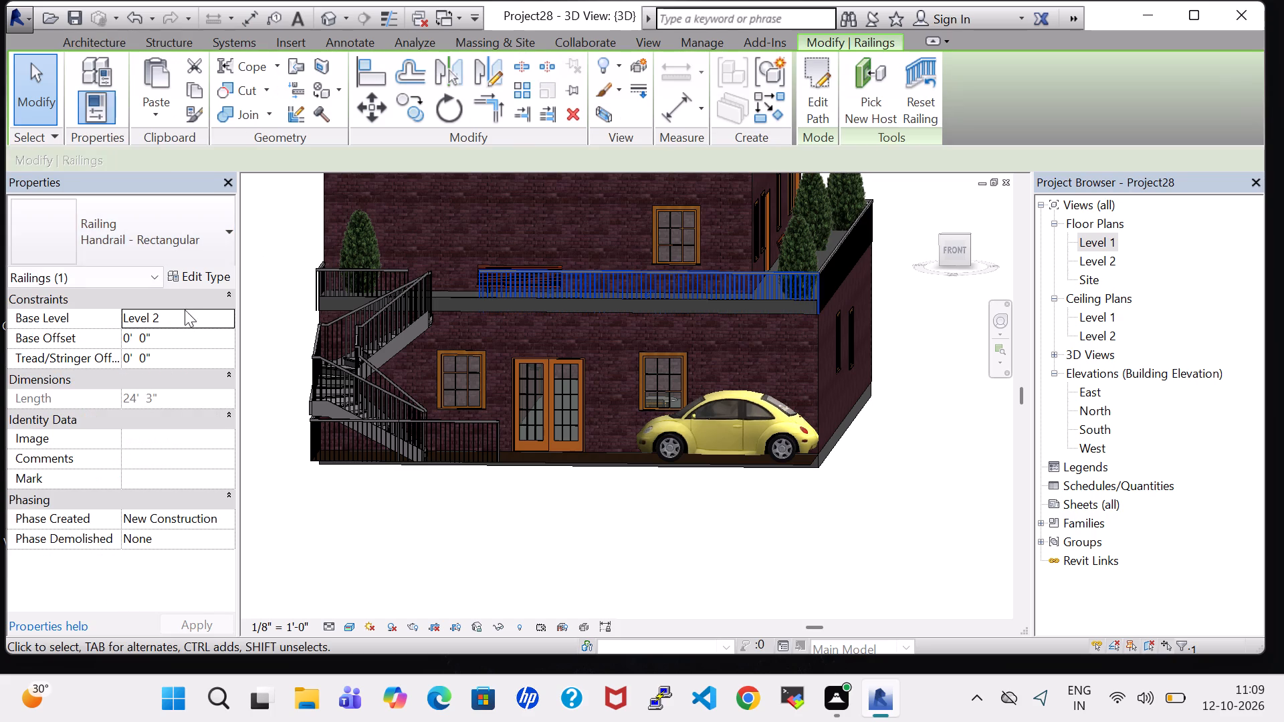
pyautogui.click(181, 239)
pyautogui.scroll(2, 165, 312)
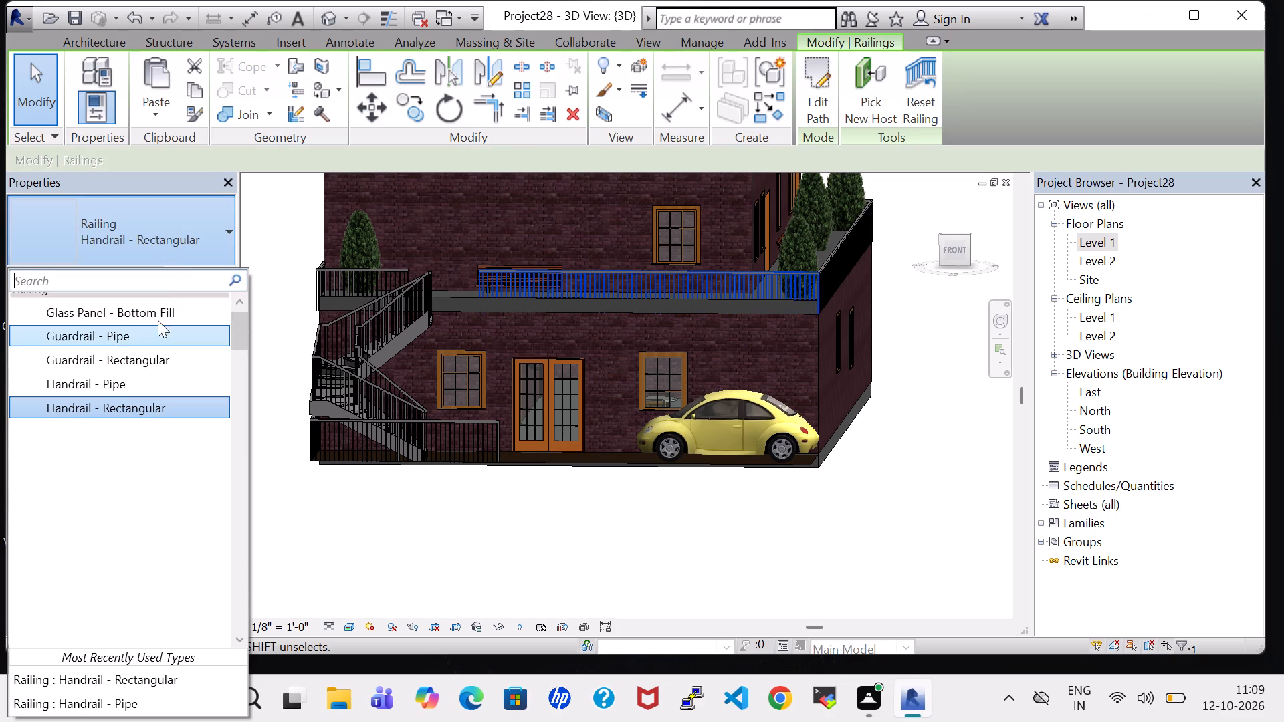
pyautogui.click(156, 314)
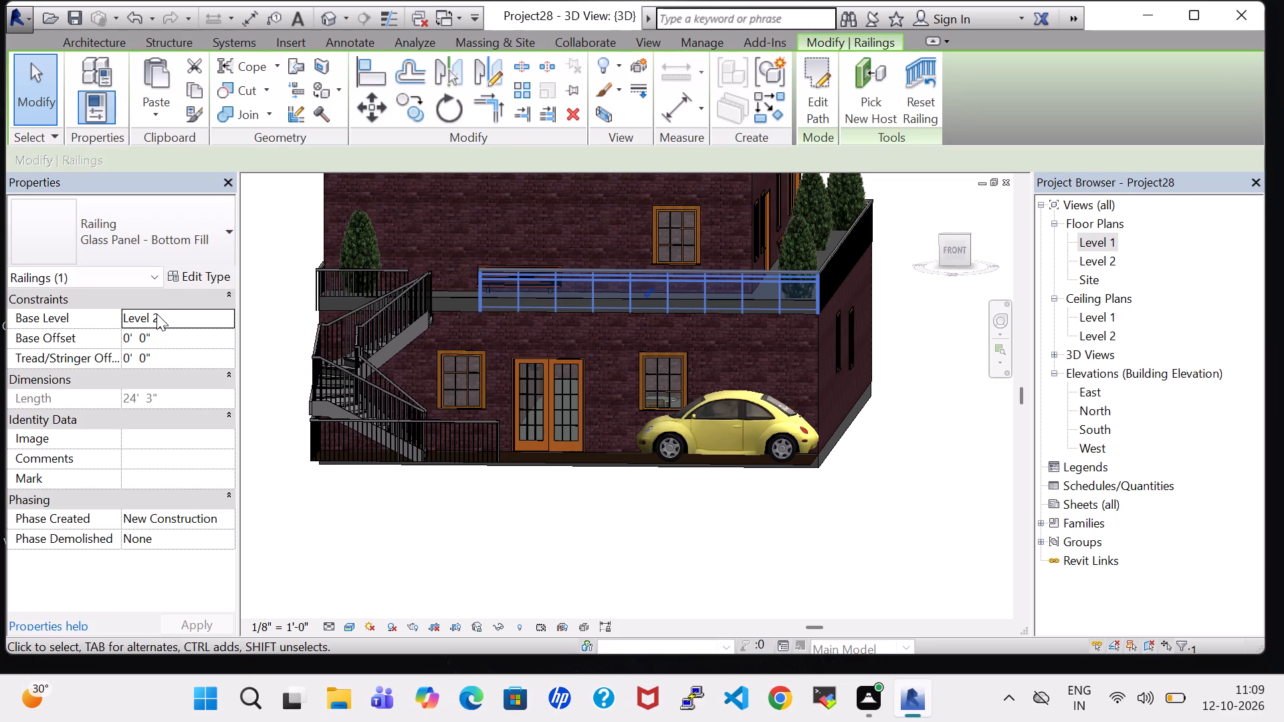
# Change the short Level 2 front railing in front of the tree beside the staircase to Glass Panel - Bottom Fill.
pyautogui.click(341, 273)
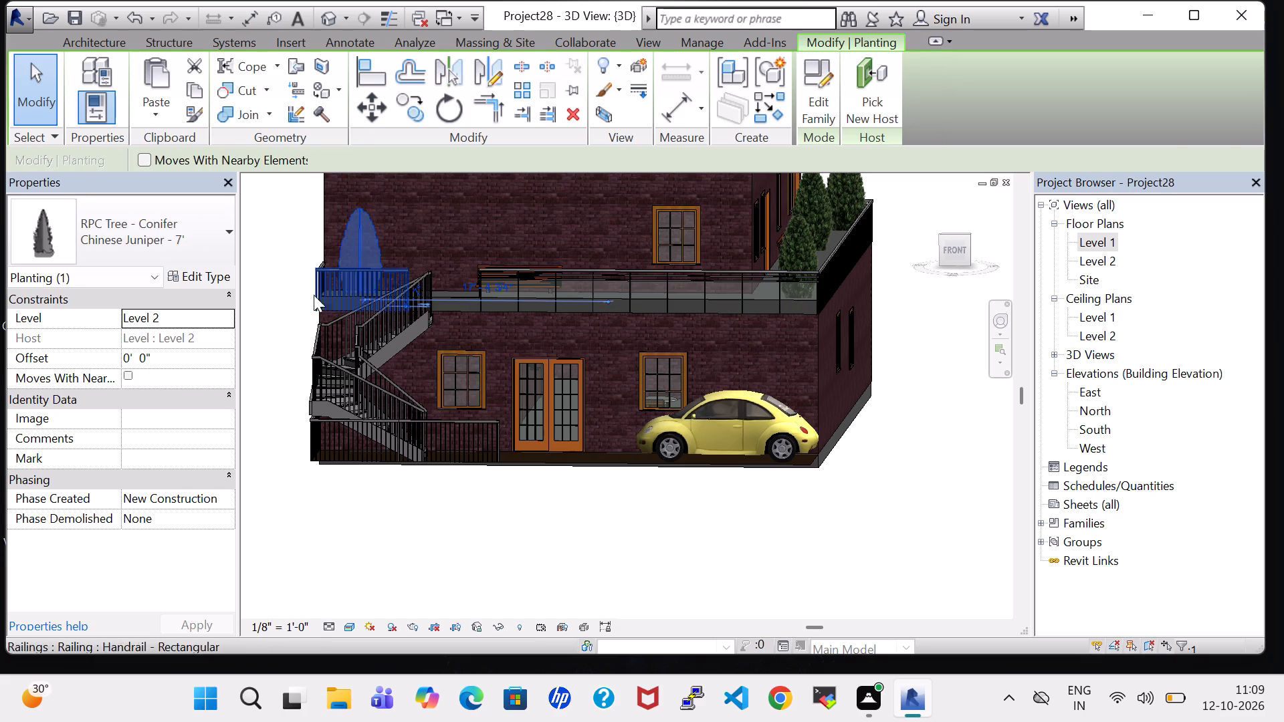
pyautogui.click(390, 544)
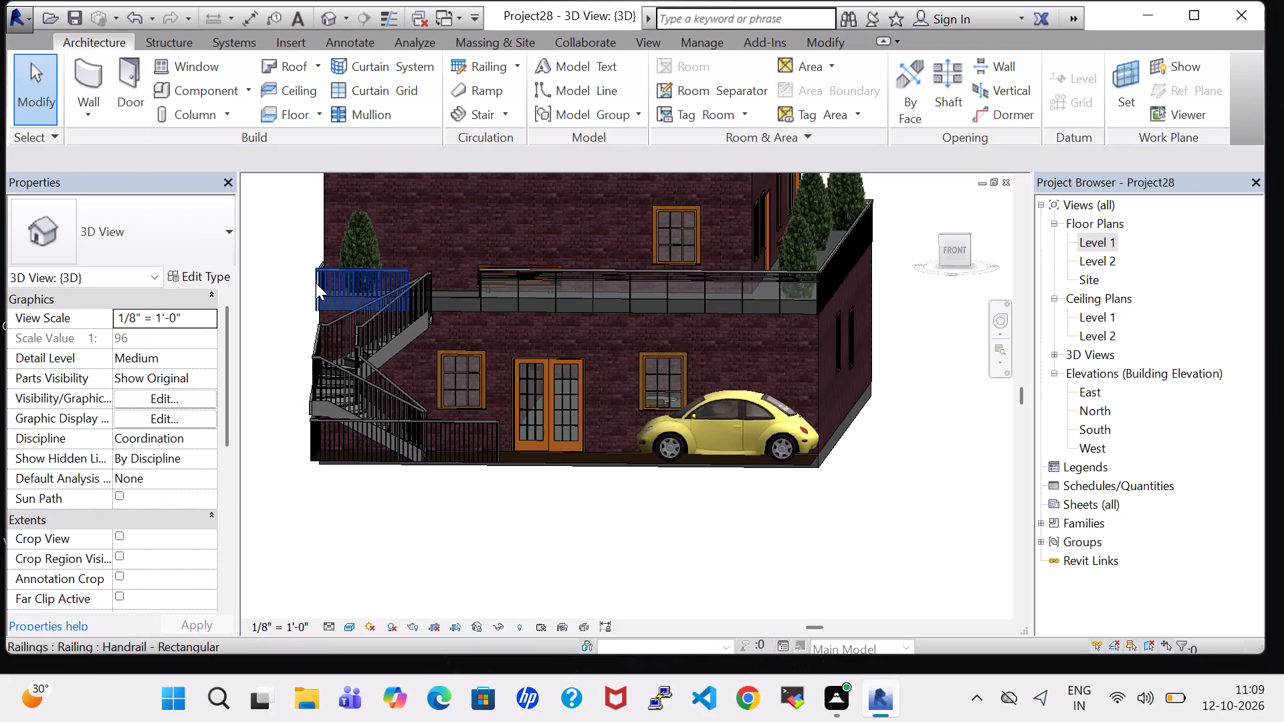
pyautogui.click(316, 283)
pyautogui.click(175, 243)
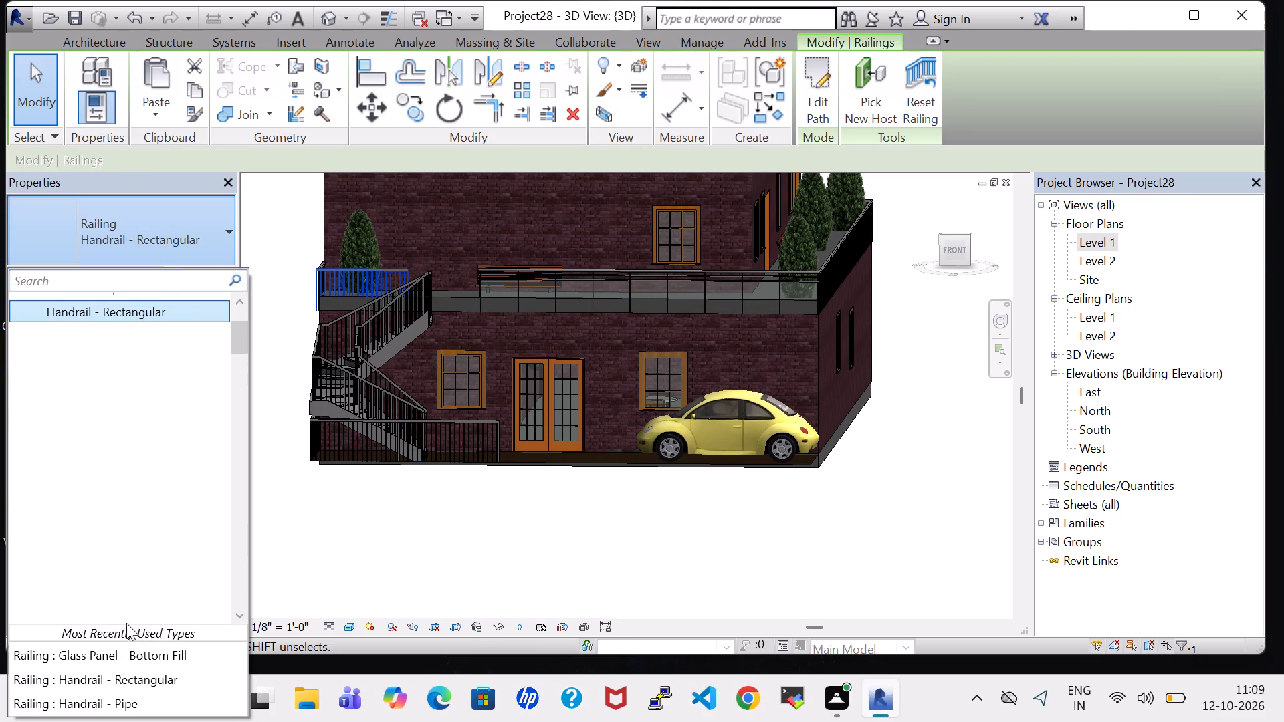
pyautogui.doubleClick(239, 301)
pyautogui.doubleClick(239, 301)
pyautogui.doubleClick(239, 301)
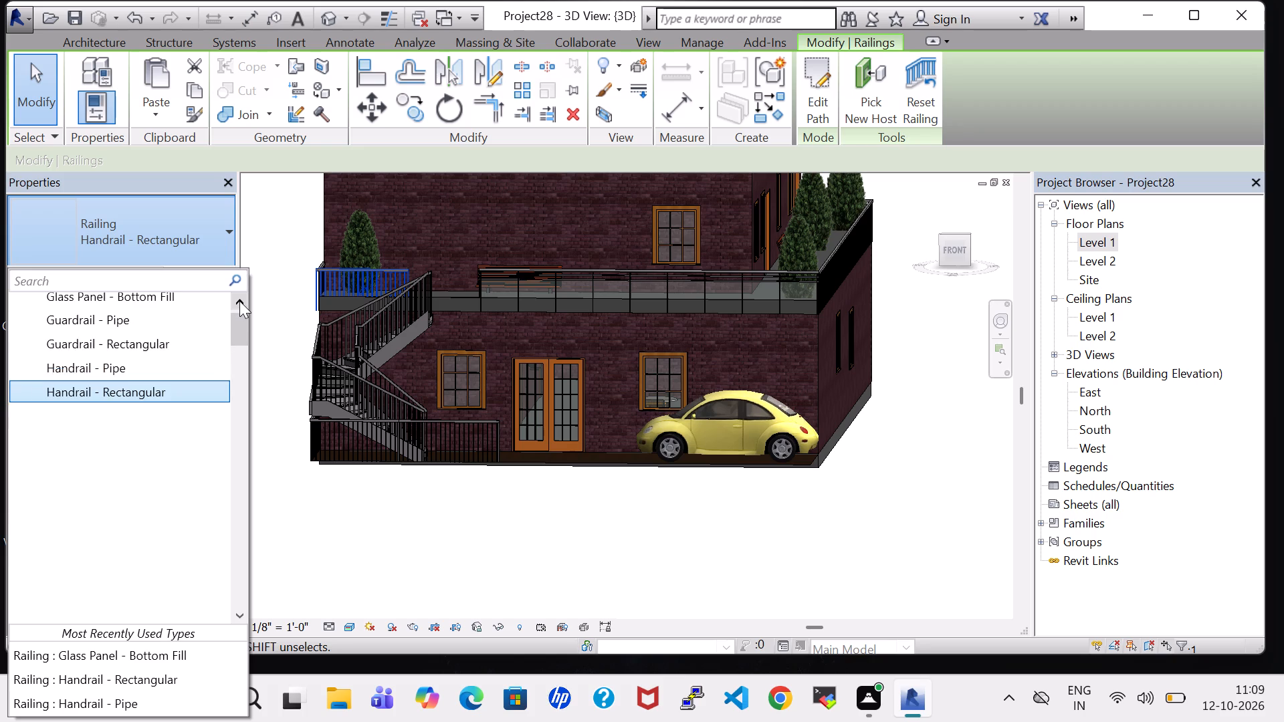
pyautogui.click(144, 305)
pyautogui.click(341, 501)
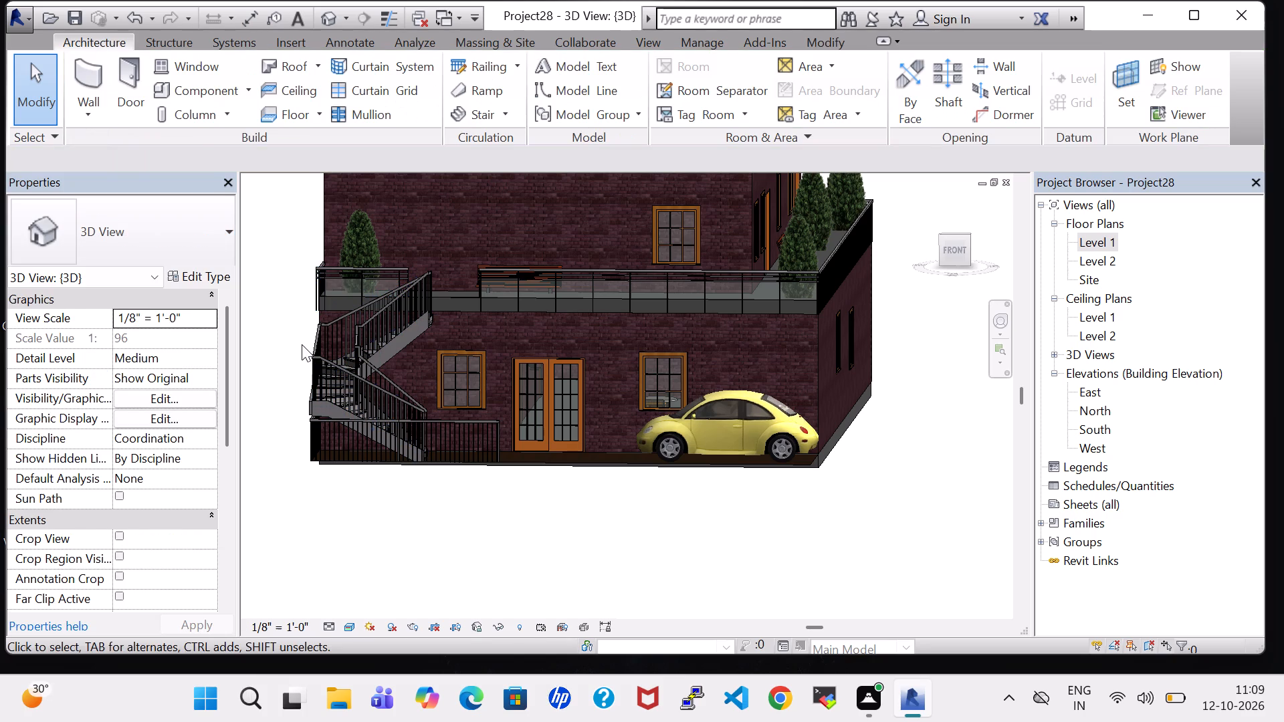
# Change the short Level 2 end railing beside the tree, on the staircase side of the balcony, to Glass Panel - Bottom Fill.
pyautogui.moveTo(290, 342); pyautogui.dragTo(568, 444, button='middle')
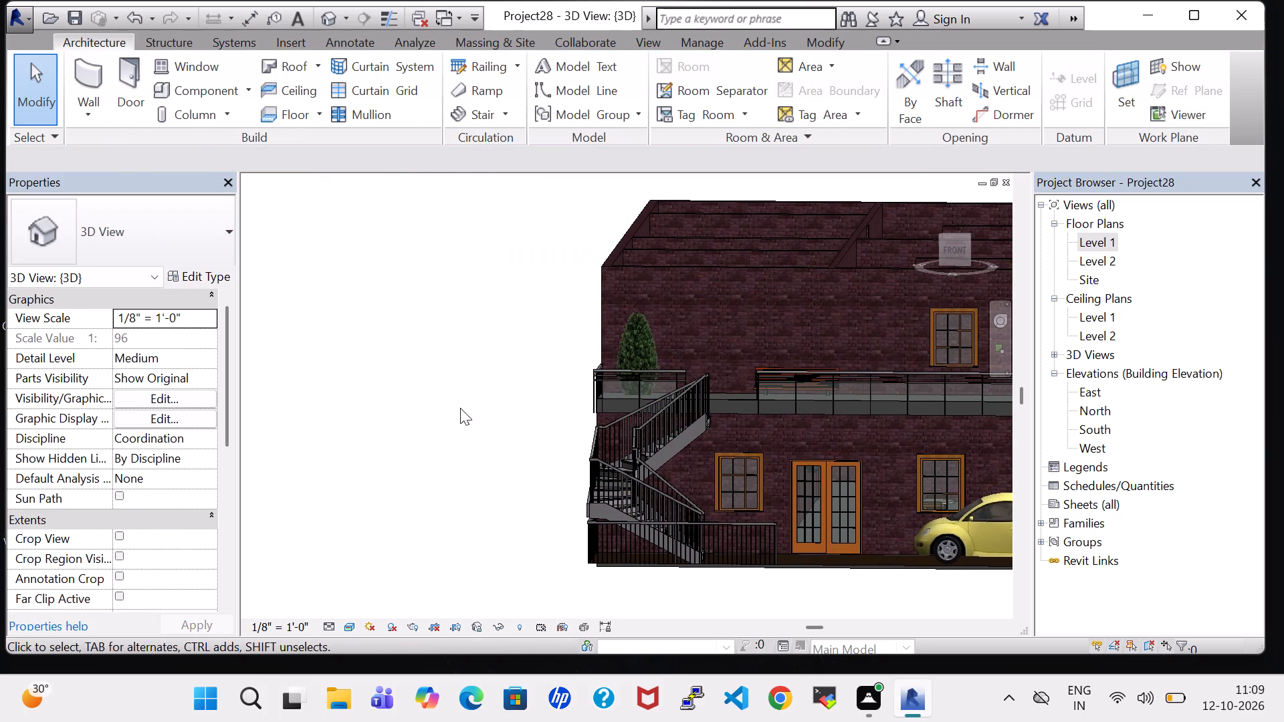
pyautogui.keyDown('shift'); pyautogui.moveTo(460, 408); pyautogui.dragTo(615, 465, button='middle'); pyautogui.keyUp('shift')
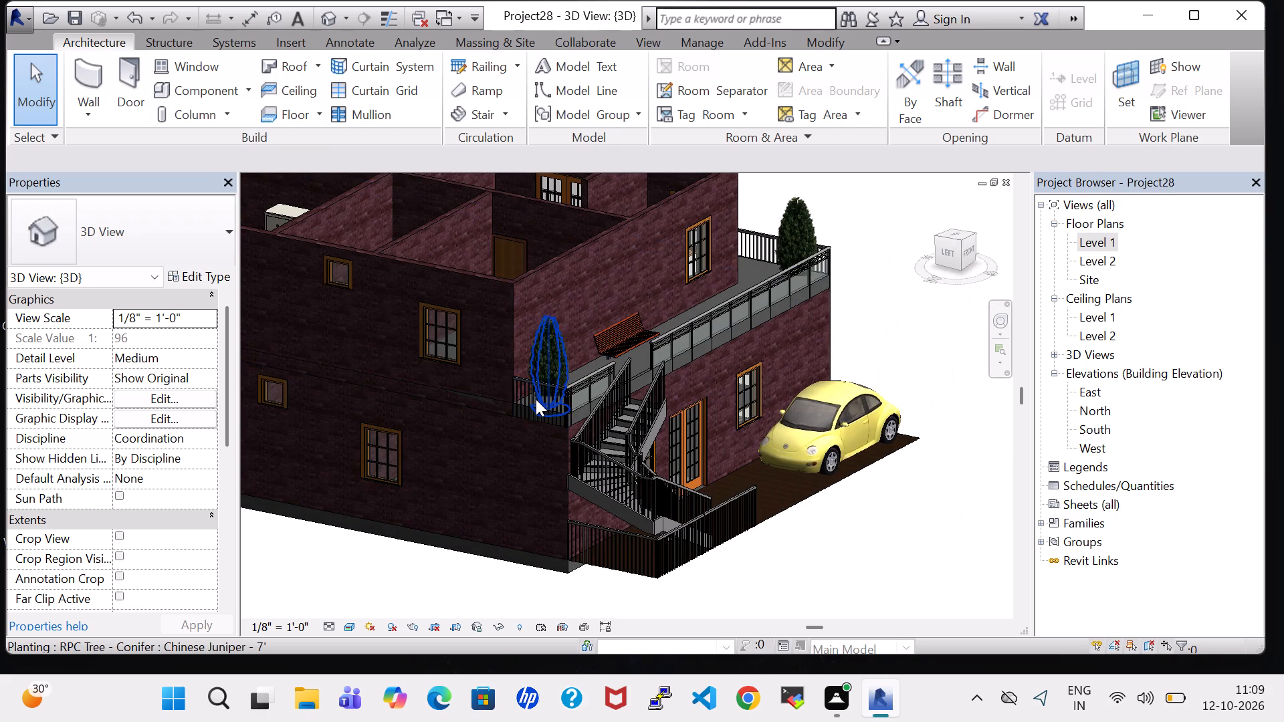
pyautogui.click(536, 399)
pyautogui.click(459, 564)
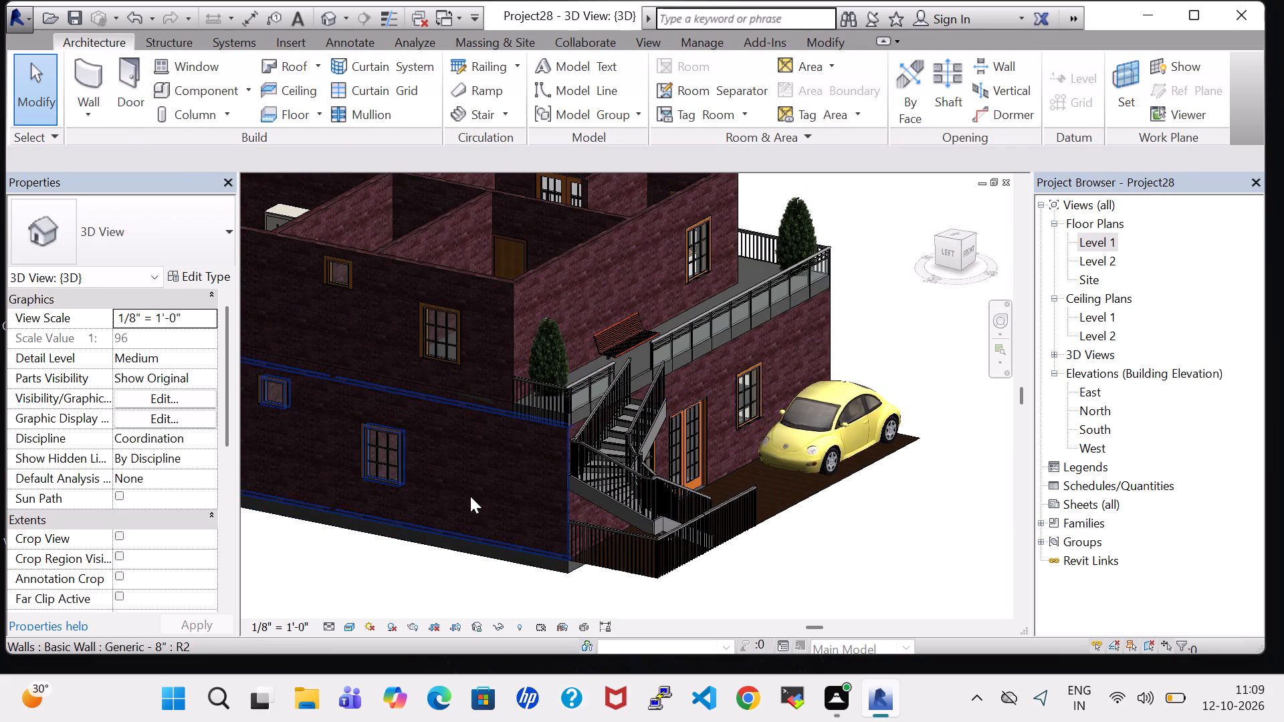
pyautogui.scroll(4, 520, 394)
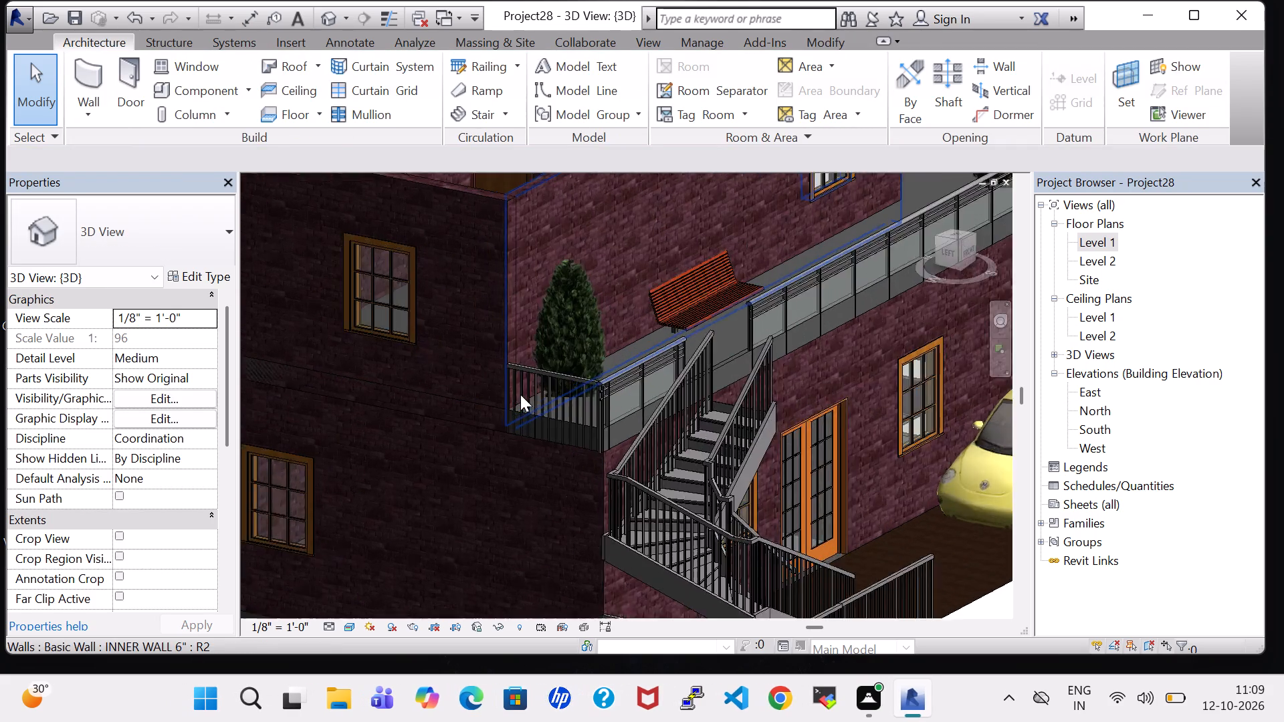
pyautogui.scroll(3, 520, 394)
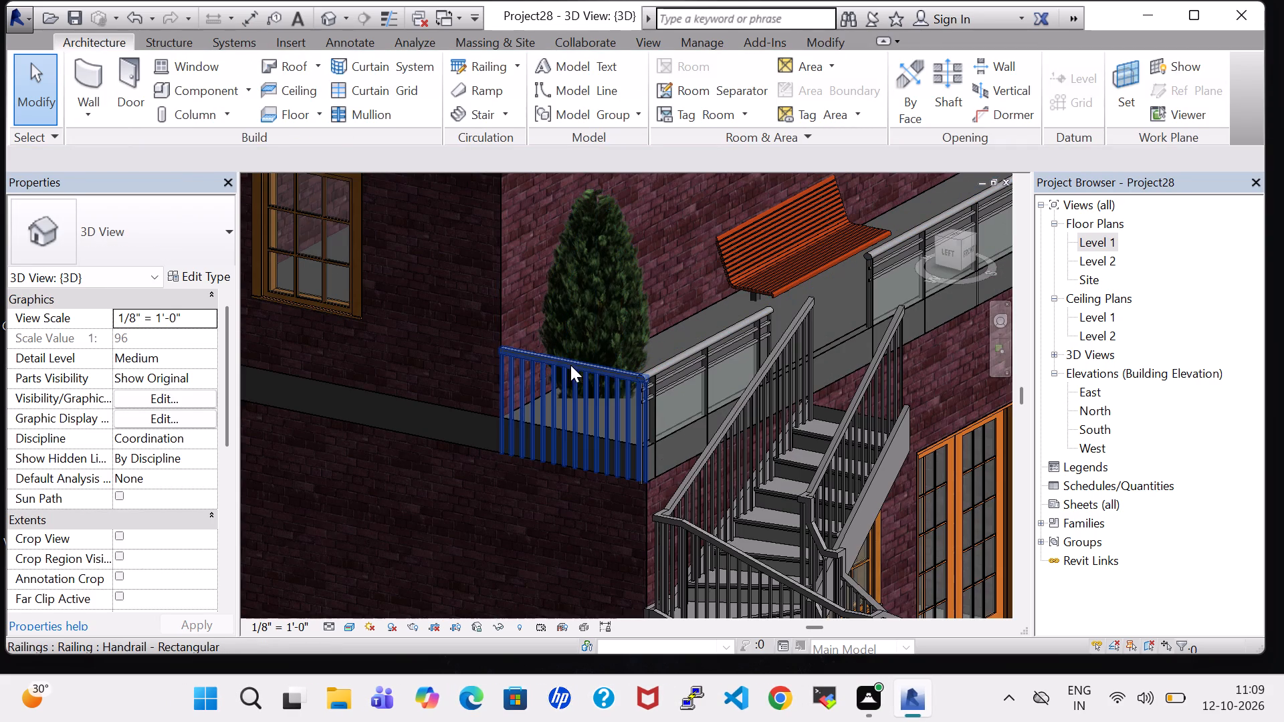
pyautogui.click(539, 354)
pyautogui.click(207, 238)
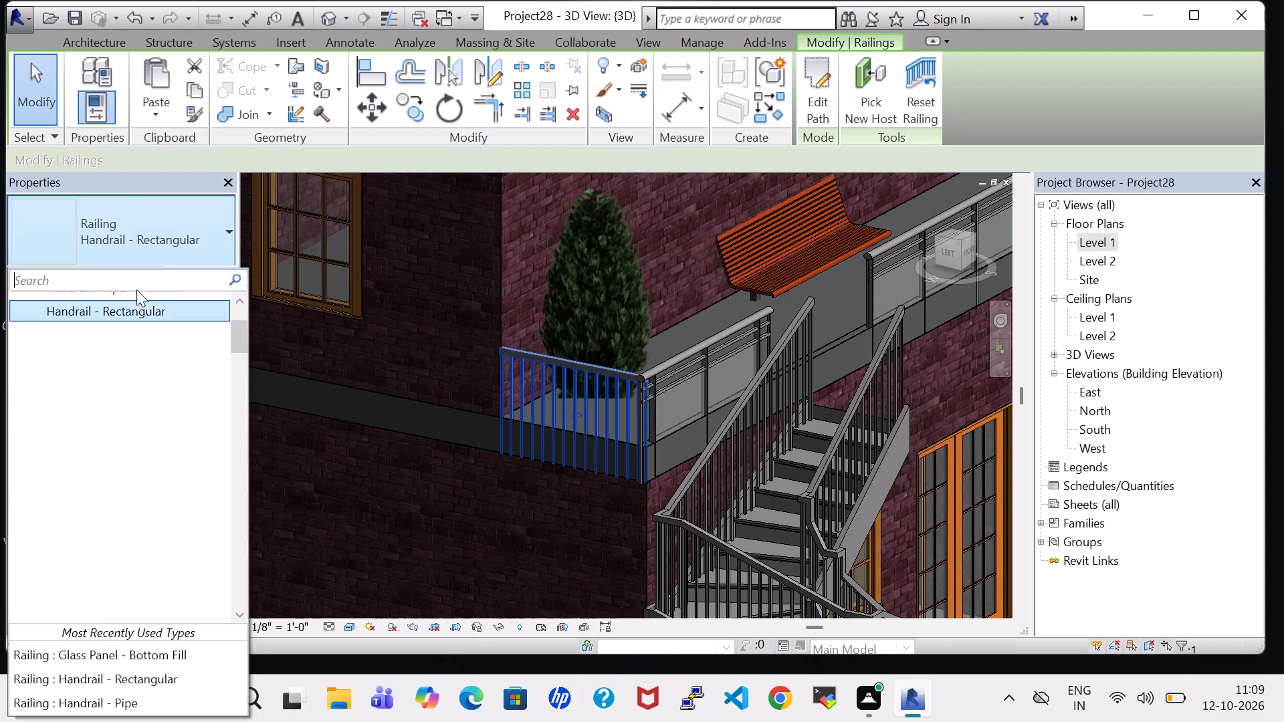
pyautogui.scroll(4, 106, 363)
pyautogui.click(118, 326)
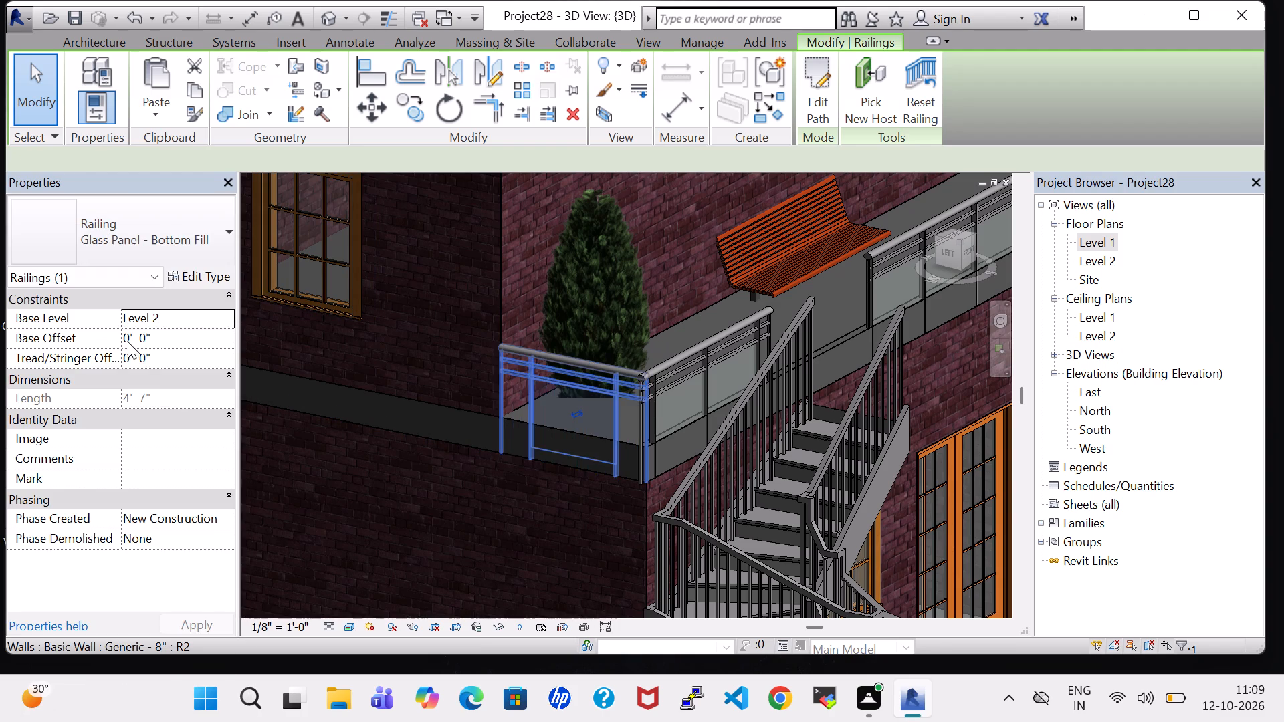
# Open the type selection for the long Level 2 side balcony railing running past the double doors, bench and tree.
pyautogui.keyDown('shift'); pyautogui.moveTo(505, 542); pyautogui.dragTo(441, 524, button='middle'); pyautogui.keyUp('shift')
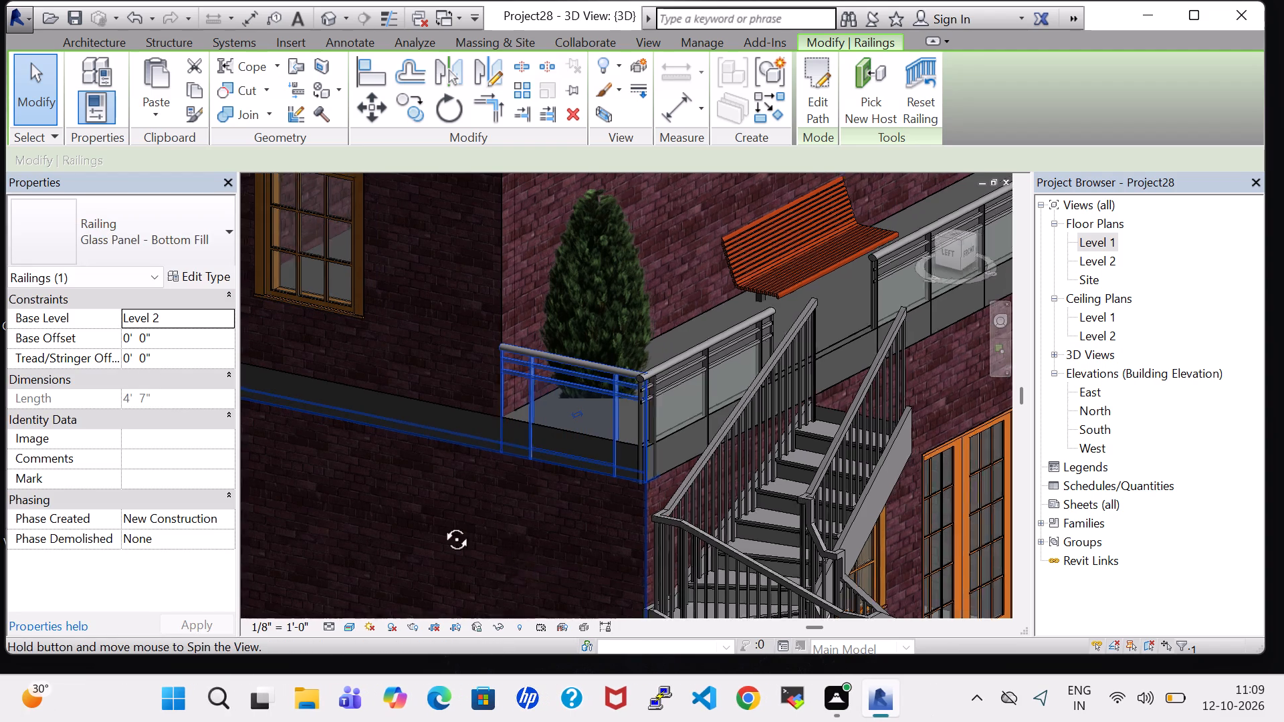
pyautogui.keyDown('shift'); pyautogui.moveTo(441, 524); pyautogui.dragTo(383, 502, button='middle'); pyautogui.keyUp('shift')
pyautogui.scroll(-2, 387, 502)
pyautogui.moveTo(869, 522); pyautogui.dragTo(435, 501, button='middle')
pyautogui.moveTo(716, 501); pyautogui.dragTo(227, 524, button='middle')
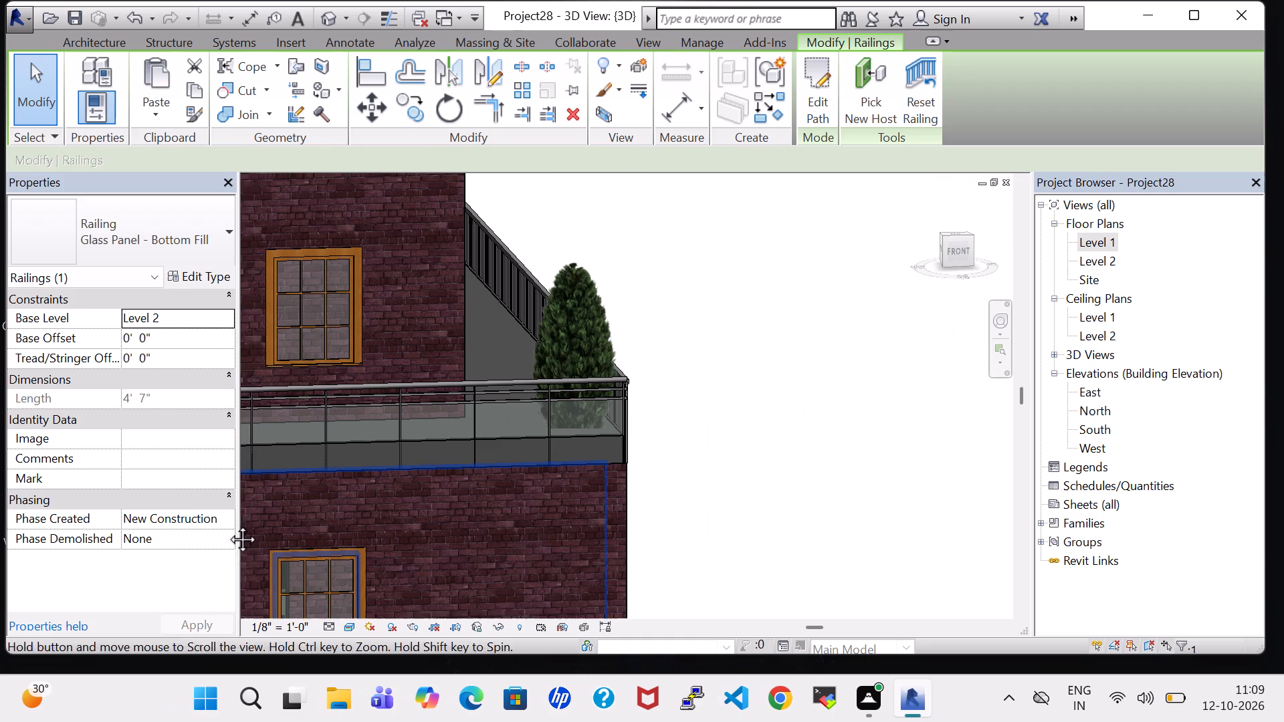
pyautogui.keyDown('shift'); pyautogui.moveTo(664, 493); pyautogui.dragTo(498, 474, button='middle'); pyautogui.keyUp('shift')
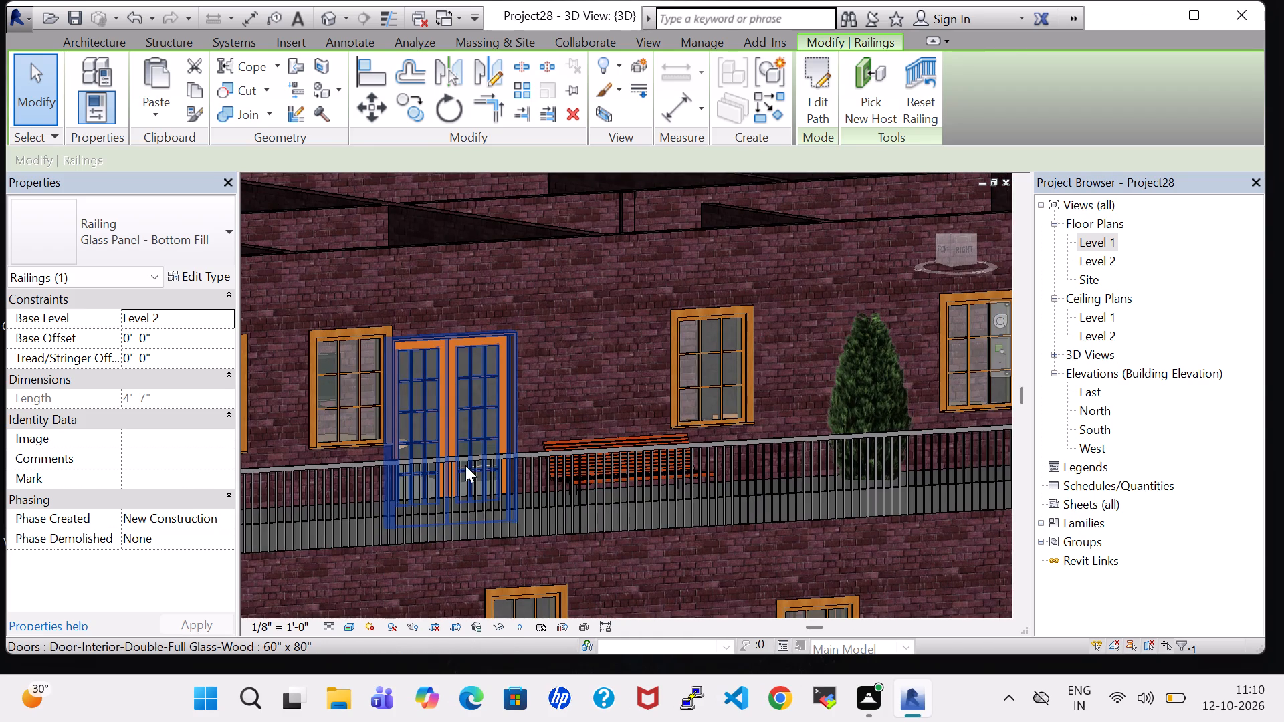
pyautogui.click(331, 483)
pyautogui.click(218, 240)
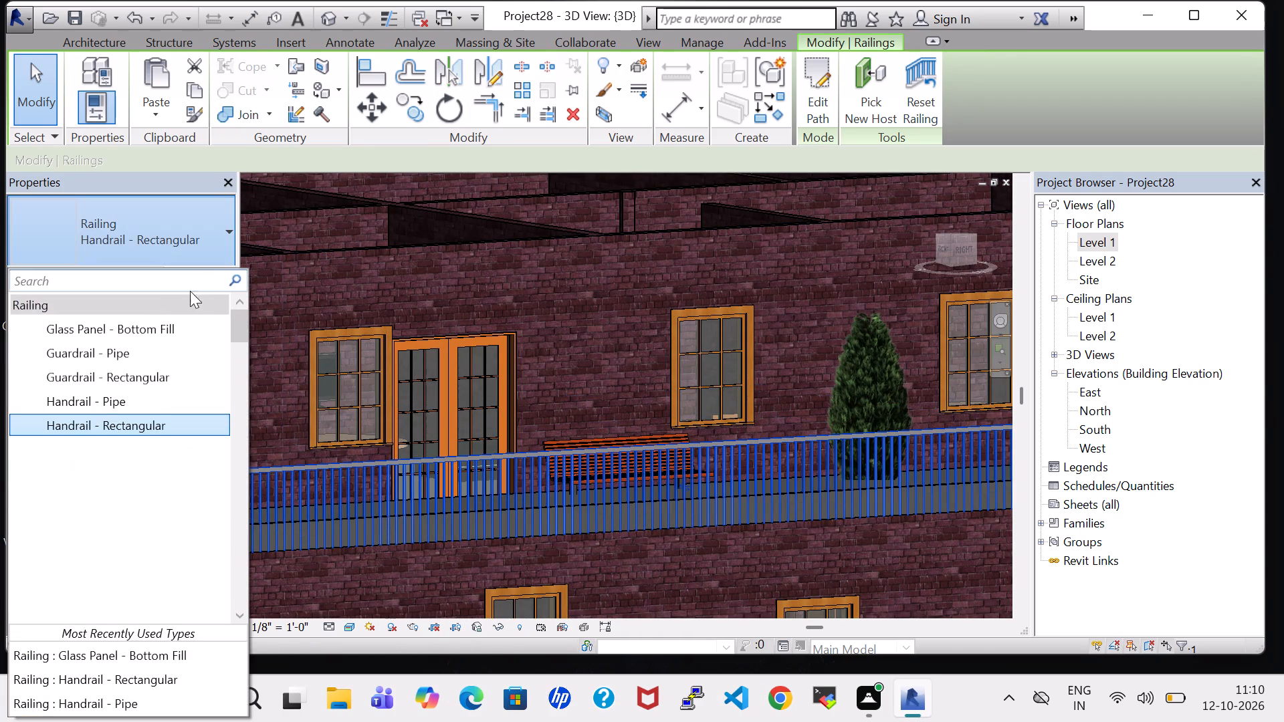
# Change the long Level 2 side balcony railing, running past the double doors, bench and tree, to Glass Panel - Bottom Fill.
pyautogui.click(142, 340)
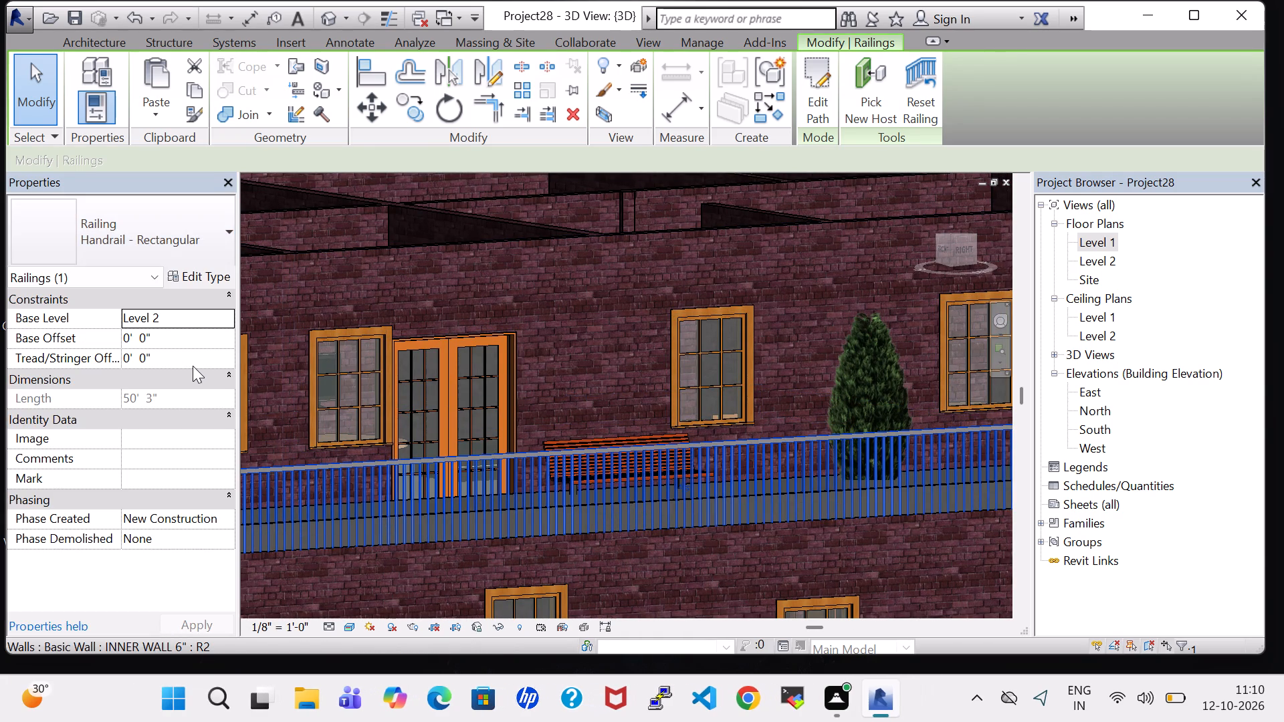
pyautogui.click(144, 238)
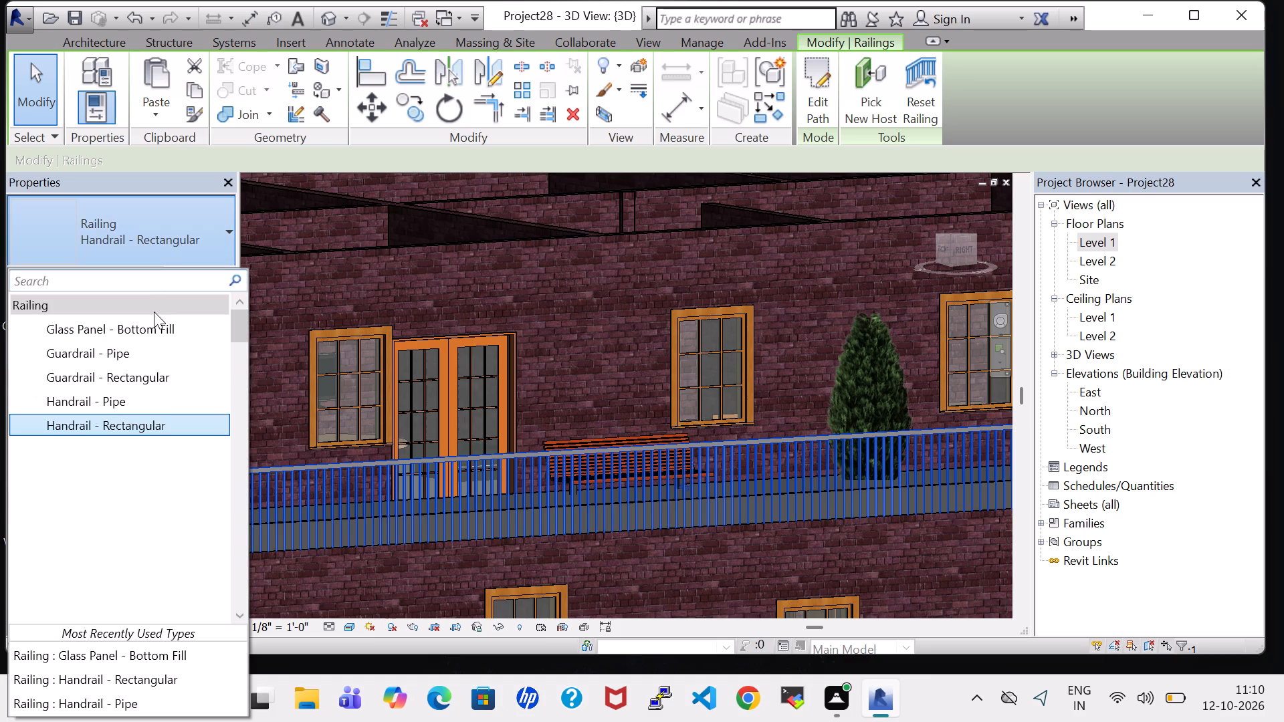
pyautogui.click(155, 327)
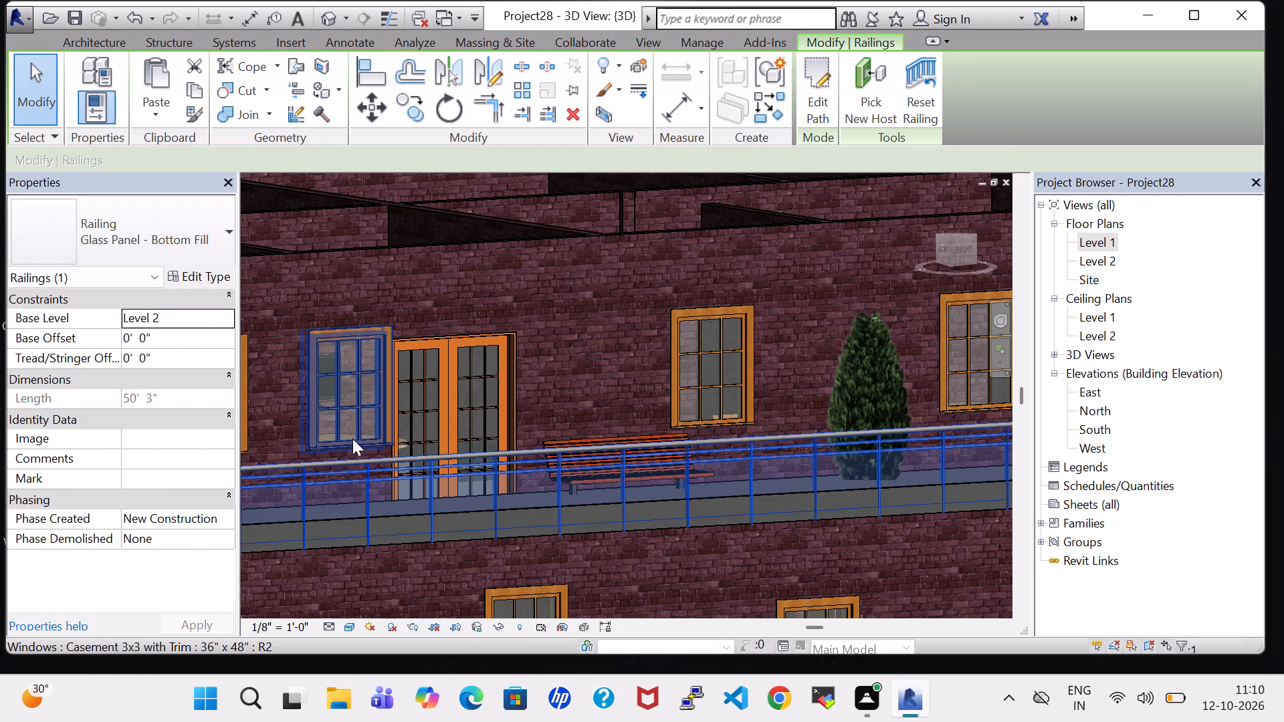
# Change the short Level 2 railing closing the far rear end of the side balcony to Glass Panel - Bottom Fill.
pyautogui.scroll(-4, 352, 439)
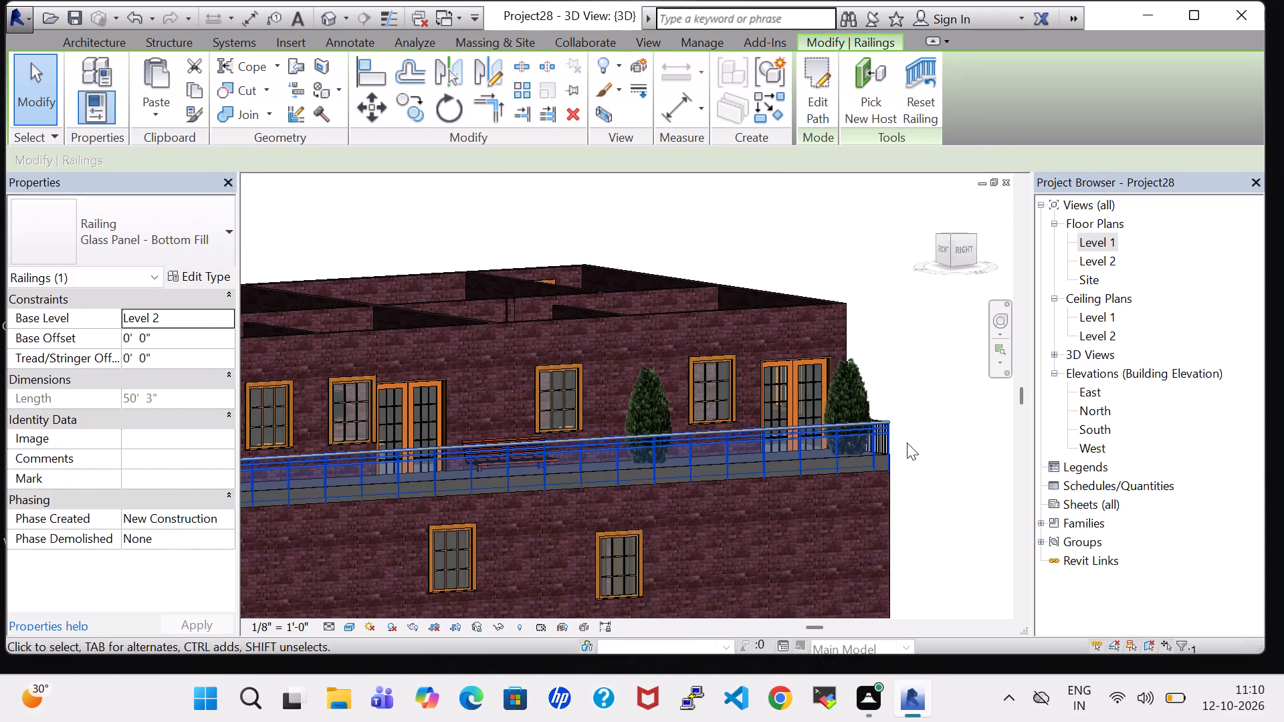
pyautogui.keyDown('shift'); pyautogui.moveTo(907, 443); pyautogui.dragTo(752, 425, button='middle'); pyautogui.keyUp('shift')
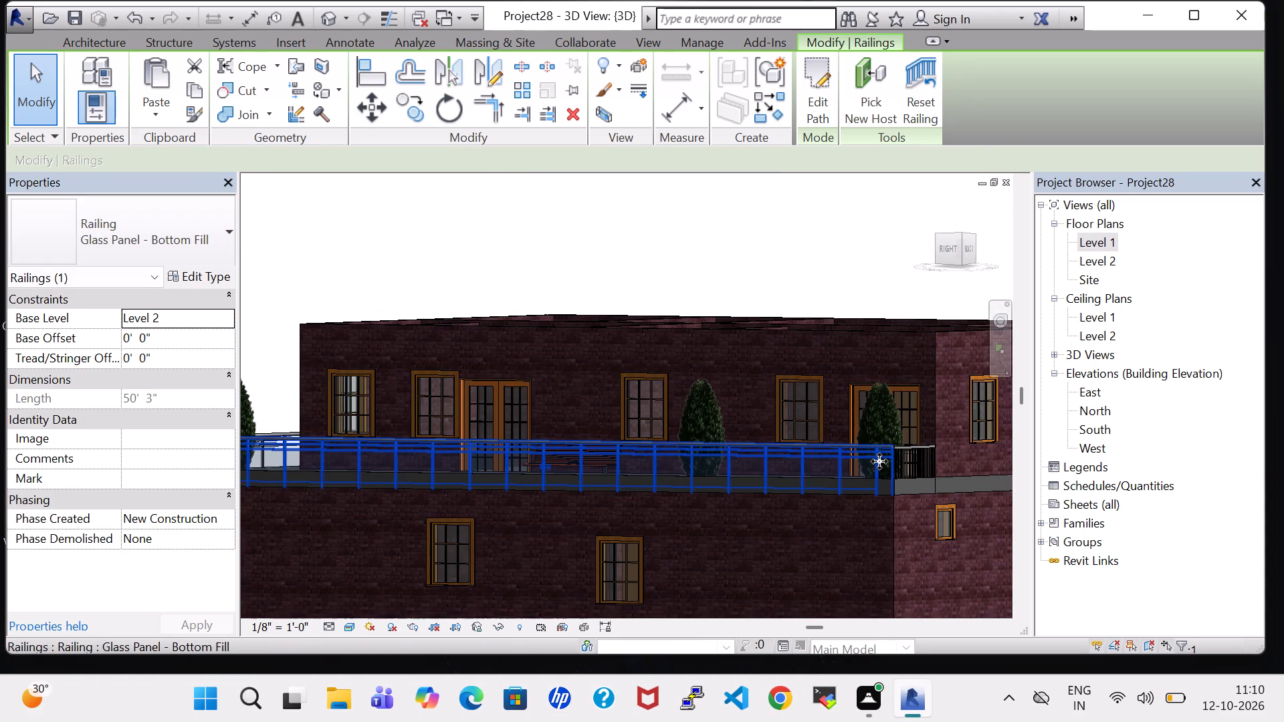
pyautogui.scroll(7, 920, 487)
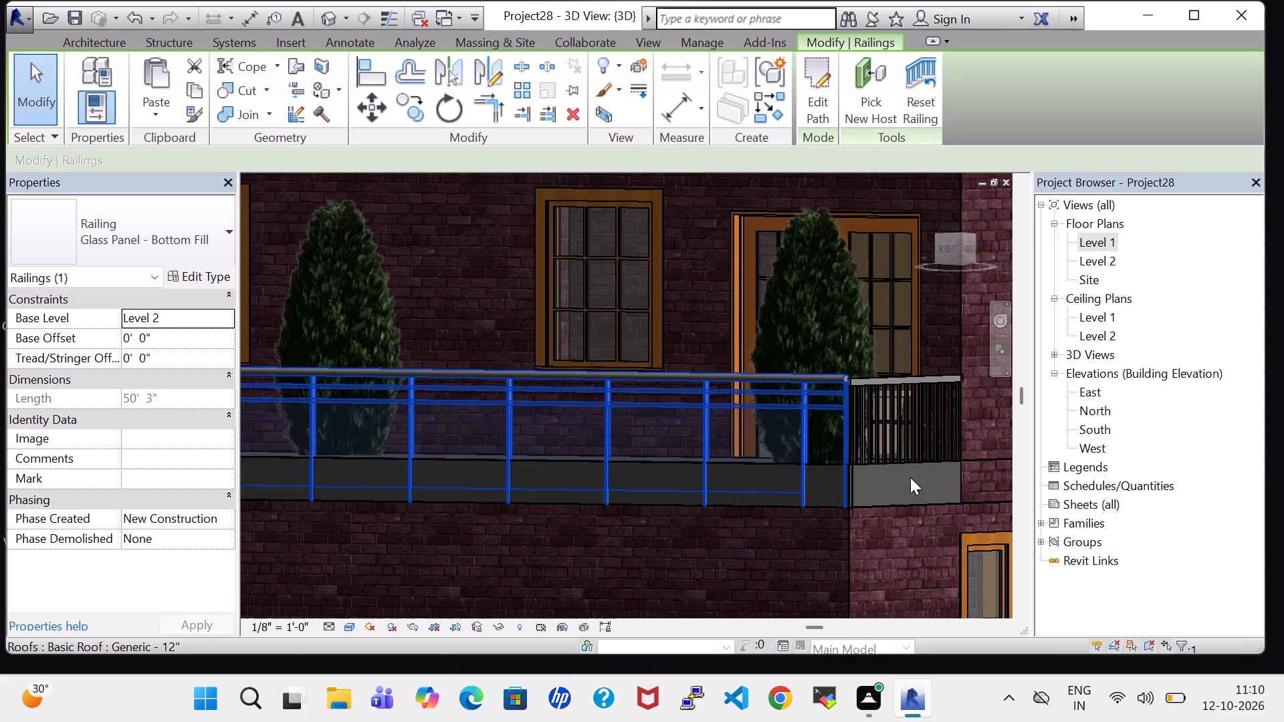
pyautogui.click(928, 389)
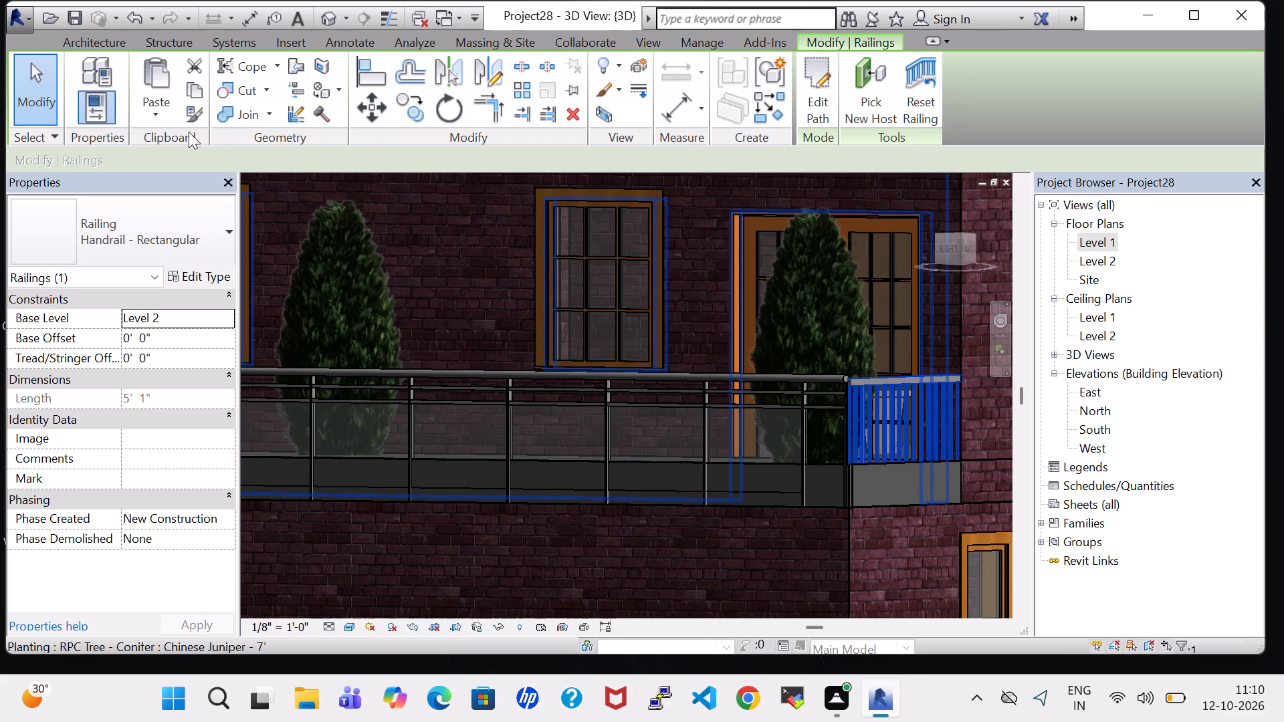
pyautogui.click(185, 225)
pyautogui.click(162, 328)
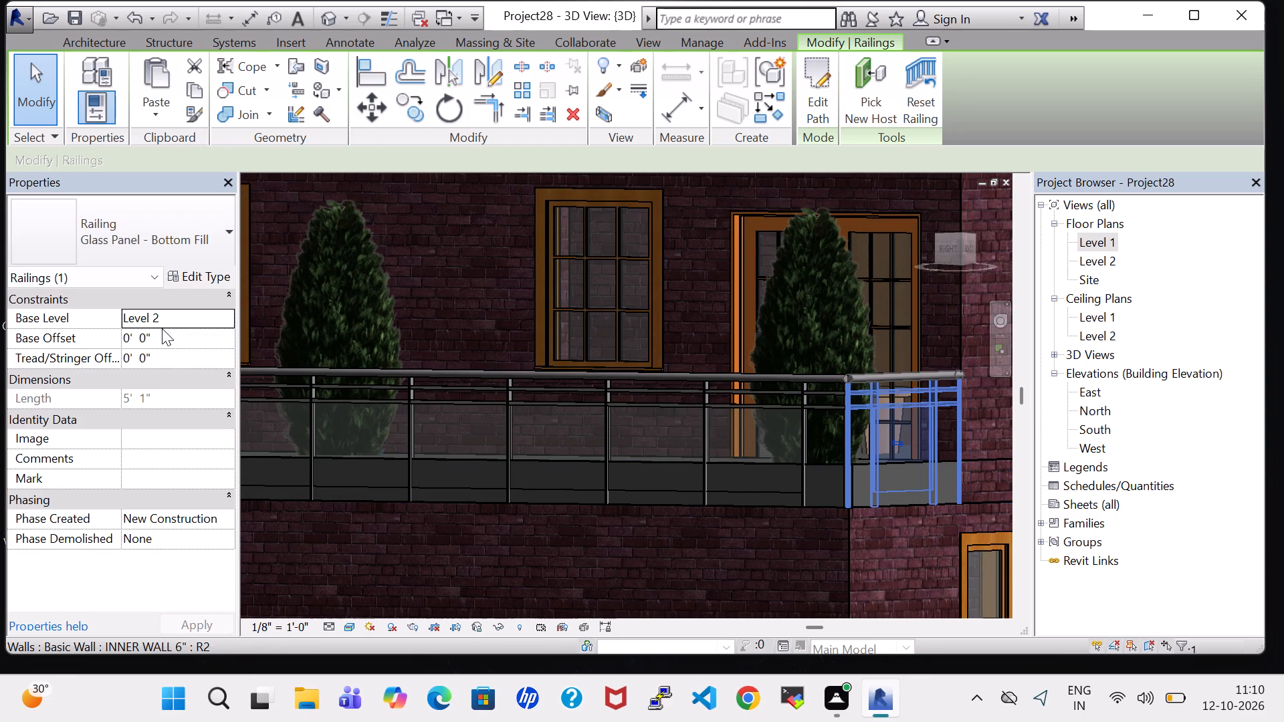
# Create a Generic - 12" footprint roof based on Level 2 from a rectangle about 30'-6" by 45'-2" along the upper storey's outer walls.
pyautogui.scroll(-11, 328, 448)
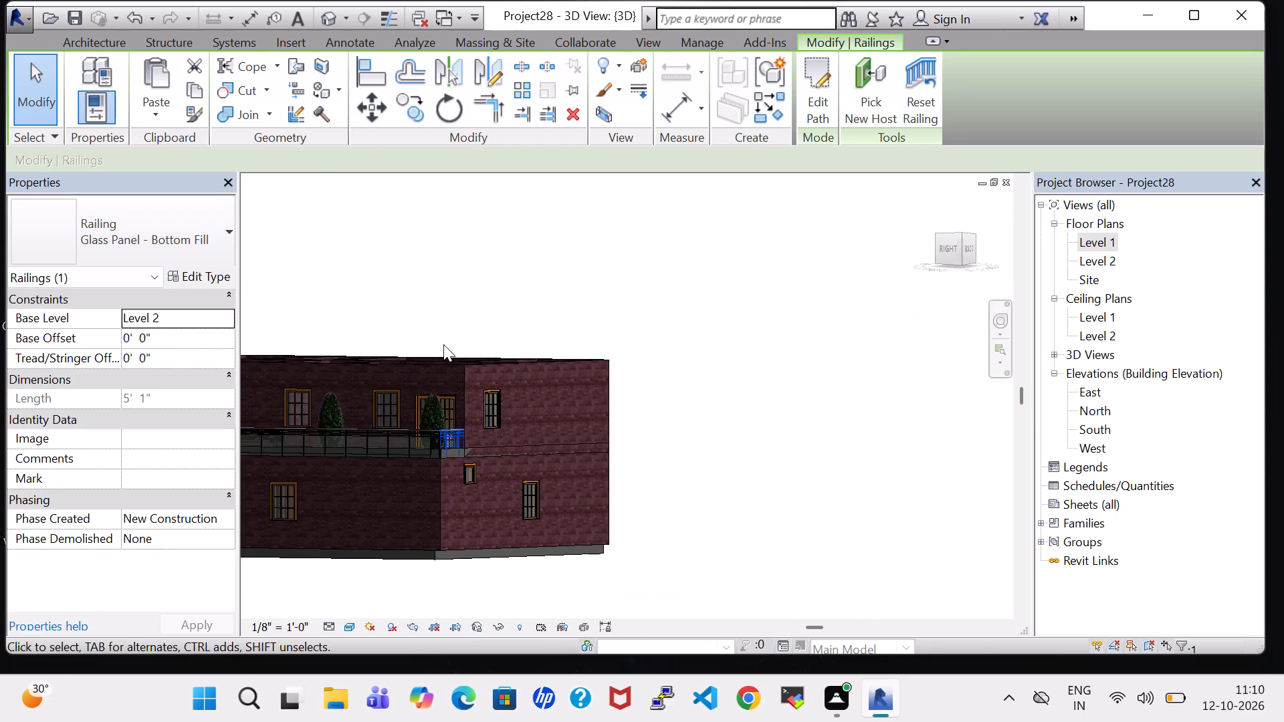
pyautogui.keyDown('shift'); pyautogui.moveTo(441, 313); pyautogui.dragTo(519, 339, button='middle'); pyautogui.keyUp('shift')
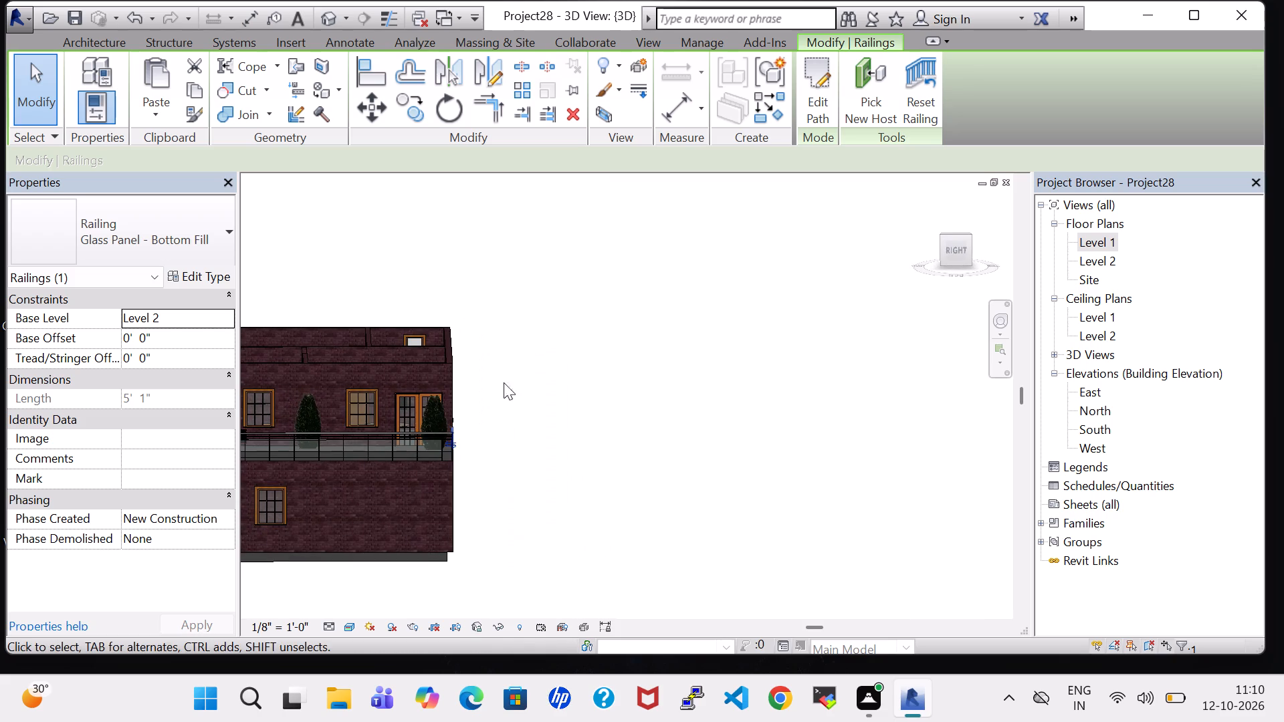
pyautogui.keyDown('shift'); pyautogui.moveTo(500, 406); pyautogui.dragTo(574, 416, button='middle'); pyautogui.keyUp('shift')
pyautogui.keyDown('shift'); pyautogui.moveTo(506, 406); pyautogui.dragTo(582, 382, button='middle'); pyautogui.keyUp('shift')
pyautogui.keyDown('shift'); pyautogui.moveTo(490, 588); pyautogui.dragTo(603, 544, button='middle'); pyautogui.keyUp('shift')
pyautogui.keyDown('shift'); pyautogui.scroll(1, 603, 544); pyautogui.keyUp('shift')
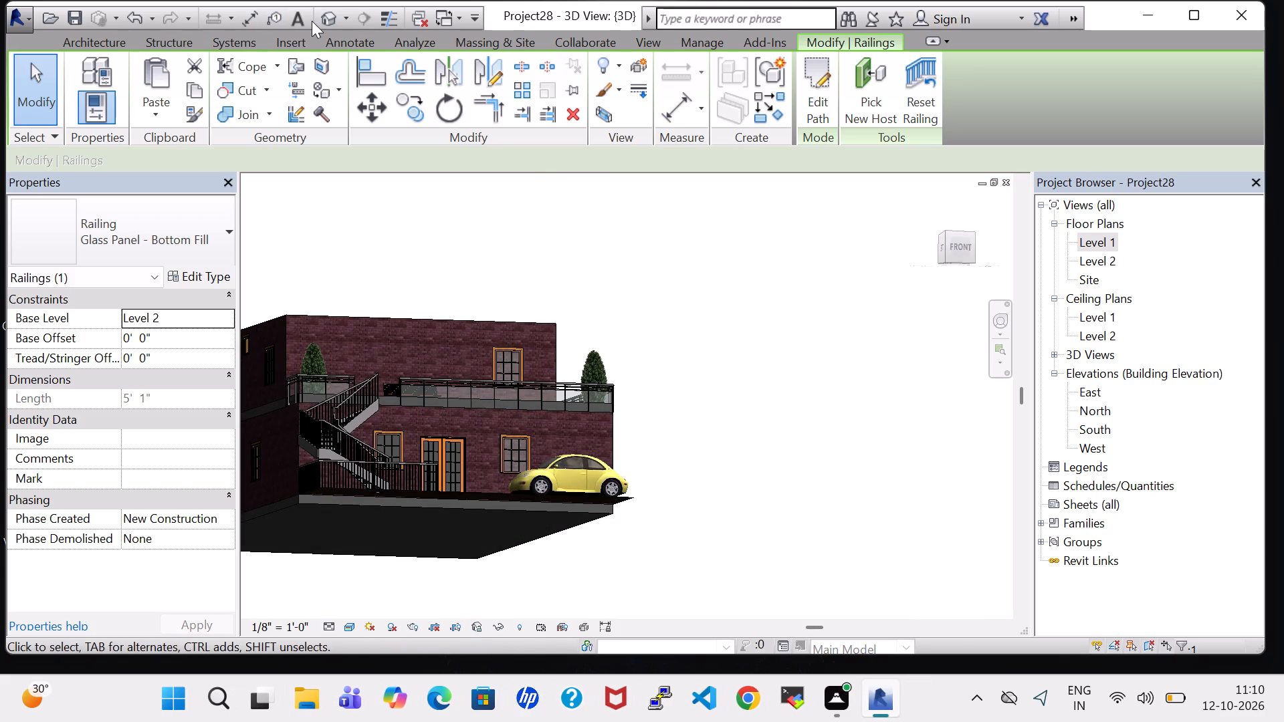
pyautogui.keyDown('shift'); pyautogui.moveTo(365, 249); pyautogui.dragTo(358, 375, button='middle'); pyautogui.keyUp('shift')
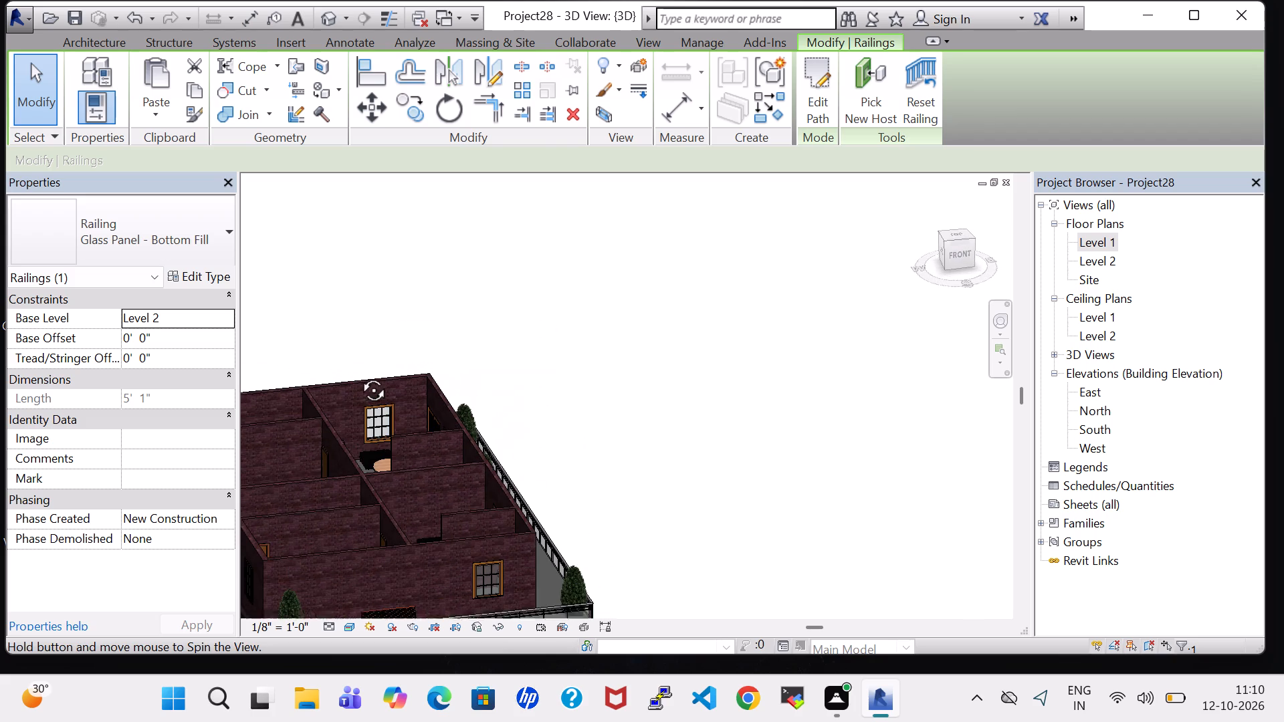
pyautogui.moveTo(306, 319); pyautogui.dragTo(358, 306, button='middle')
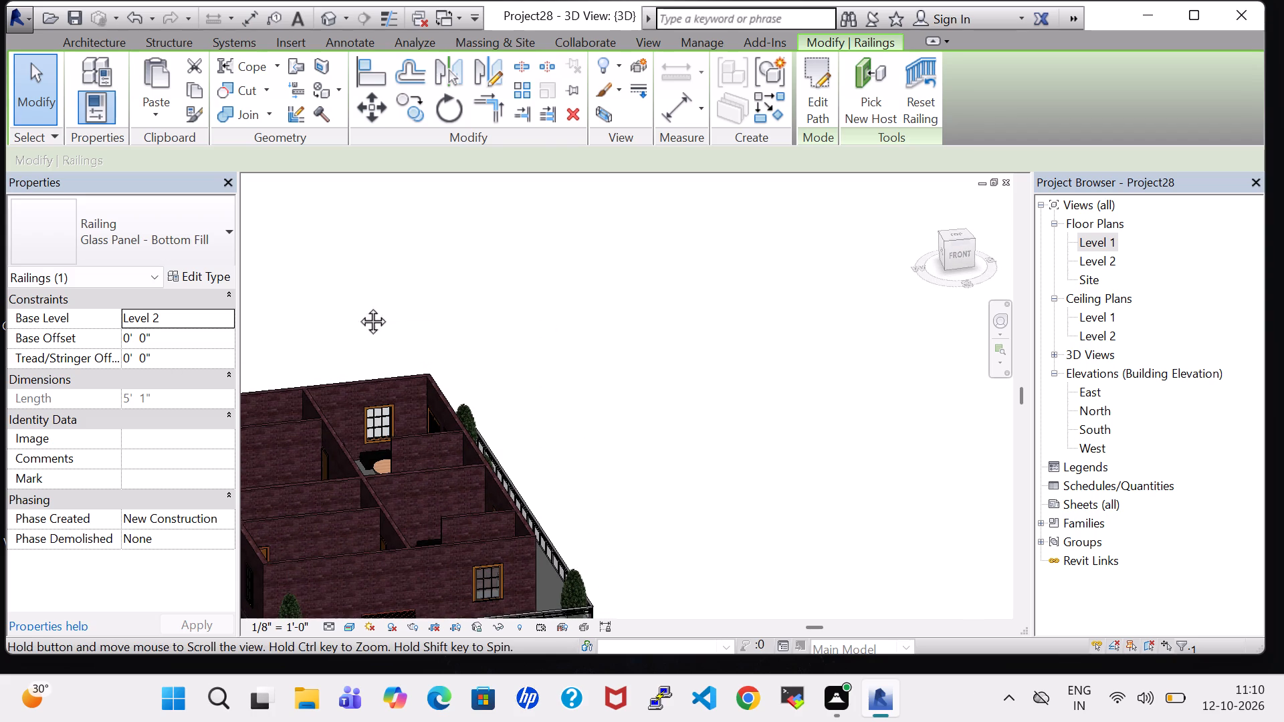
pyautogui.moveTo(358, 306); pyautogui.dragTo(439, 290, button='middle')
pyautogui.moveTo(354, 283); pyautogui.dragTo(399, 276, button='middle')
pyautogui.keyDown('shift'); pyautogui.moveTo(410, 269); pyautogui.dragTo(380, 264, button='middle'); pyautogui.keyUp('shift')
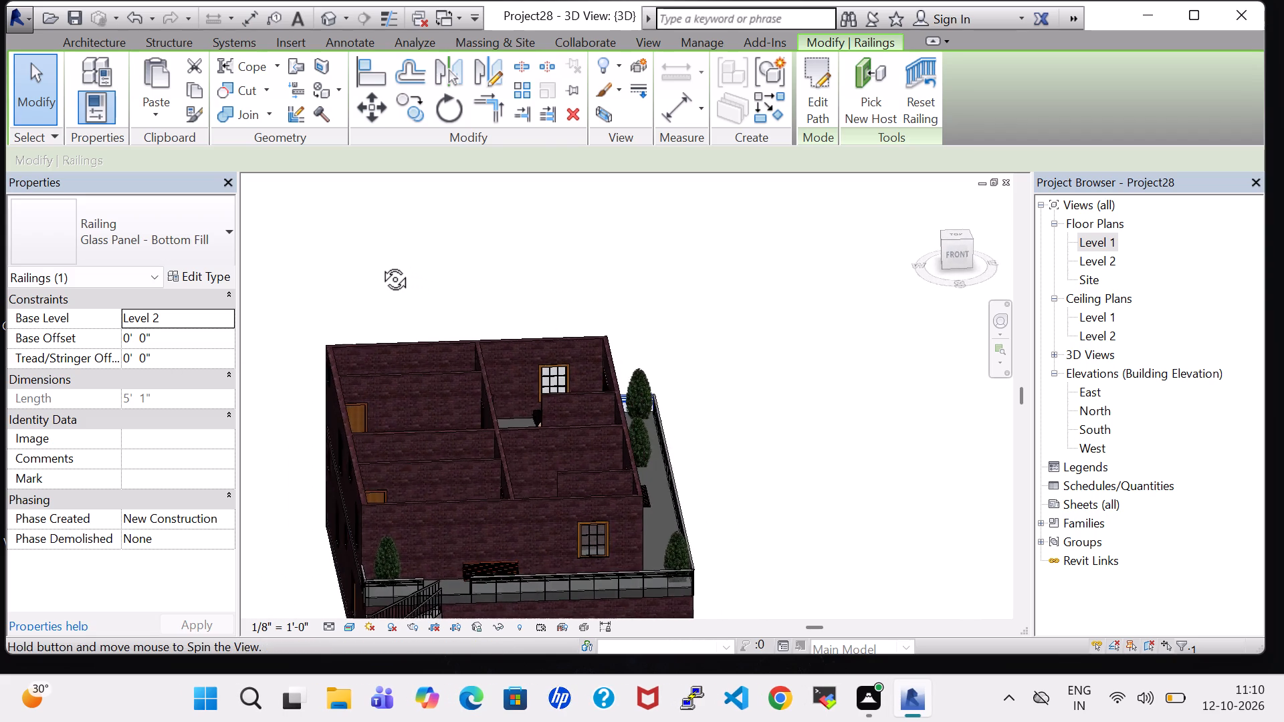
pyautogui.keyDown('shift'); pyautogui.moveTo(380, 264); pyautogui.dragTo(379, 263, button='middle'); pyautogui.keyUp('shift')
pyautogui.moveTo(382, 263); pyautogui.dragTo(387, 350, button='middle')
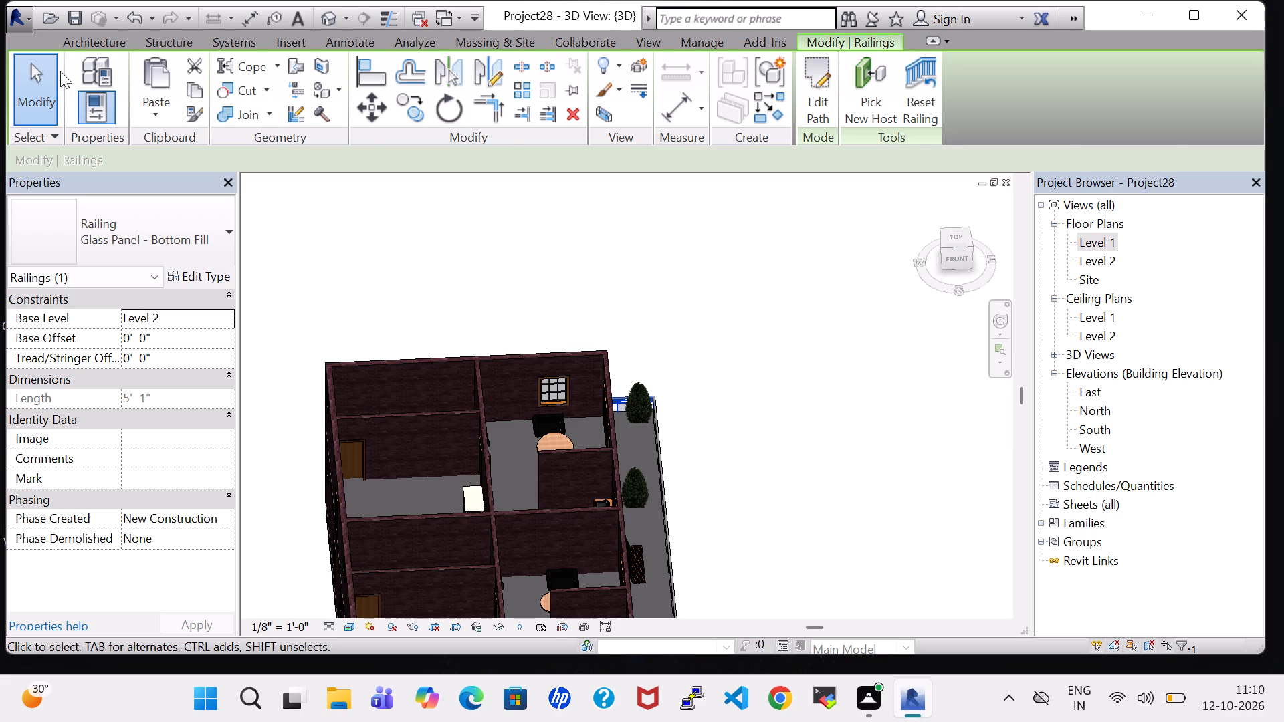
pyautogui.click(68, 41)
pyautogui.click(278, 60)
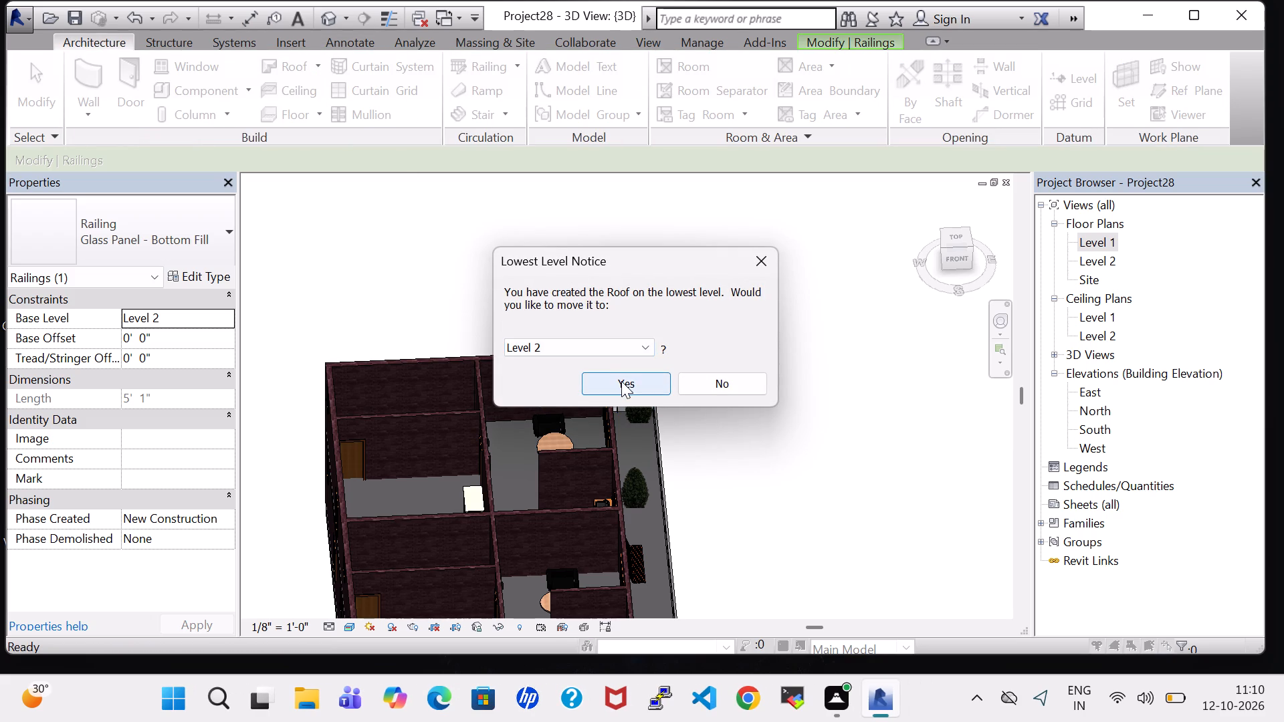
pyautogui.click(621, 381)
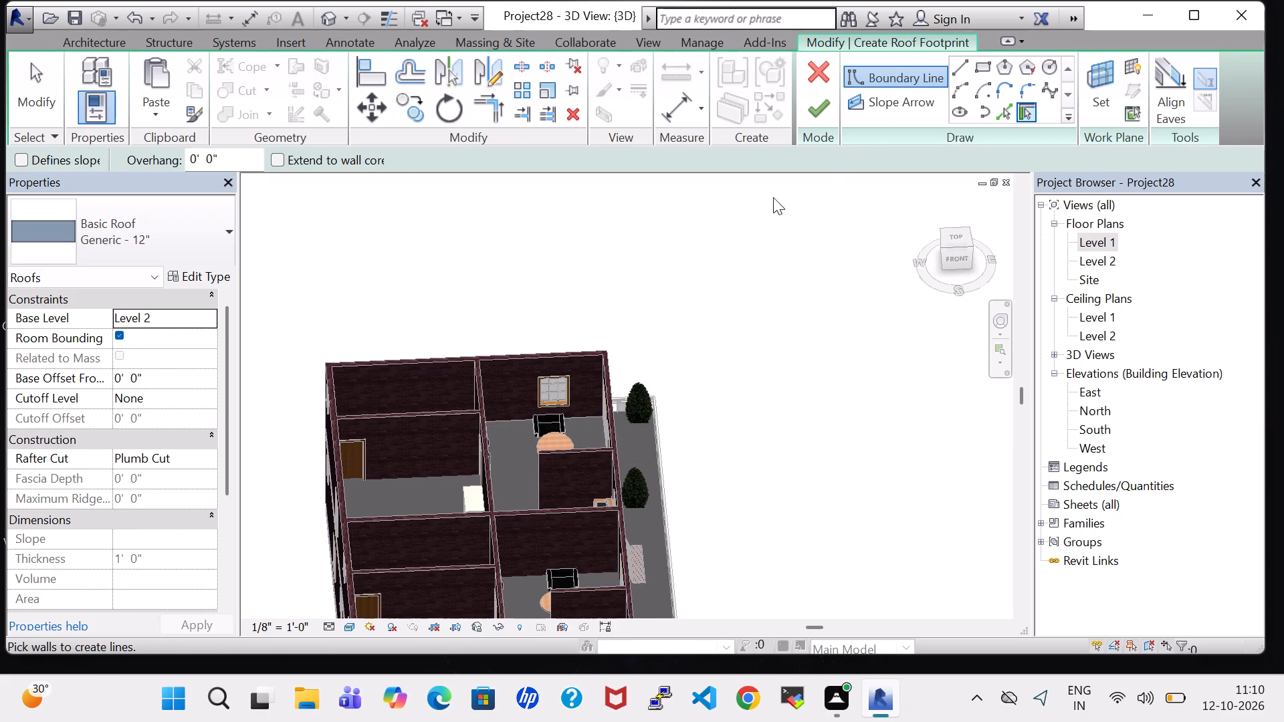
pyautogui.click(978, 67)
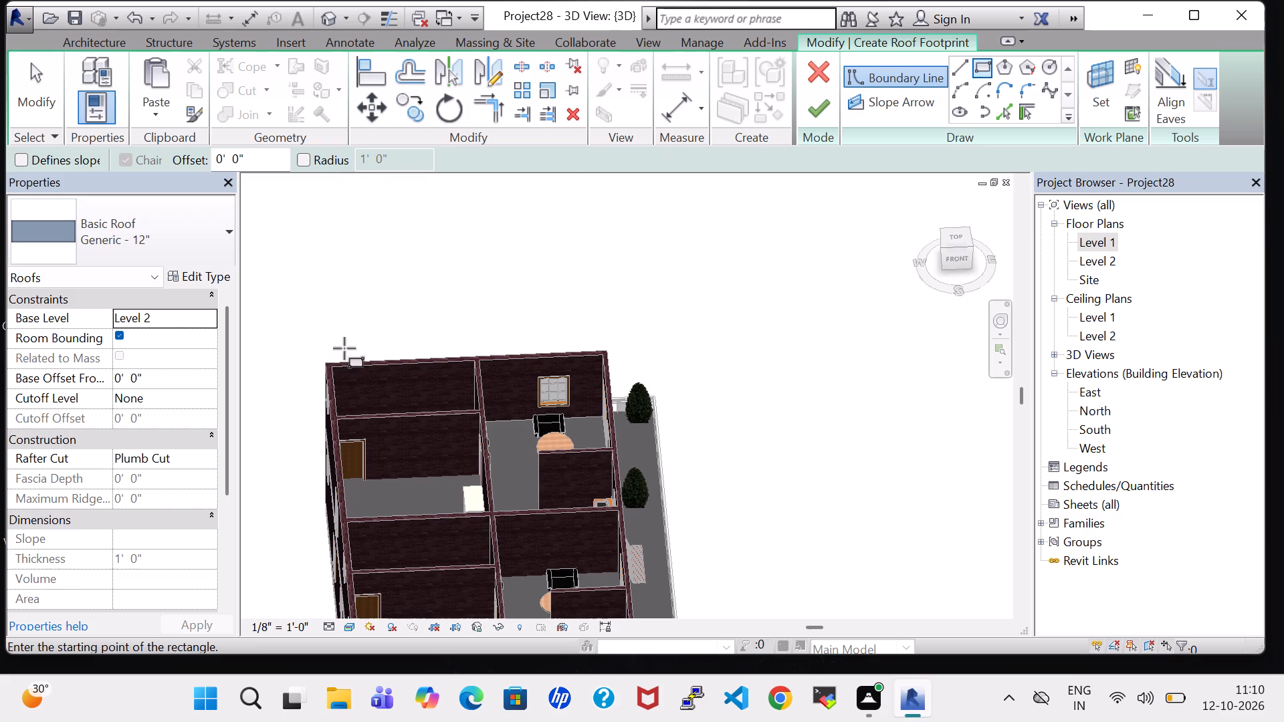
pyautogui.scroll(3, 326, 366)
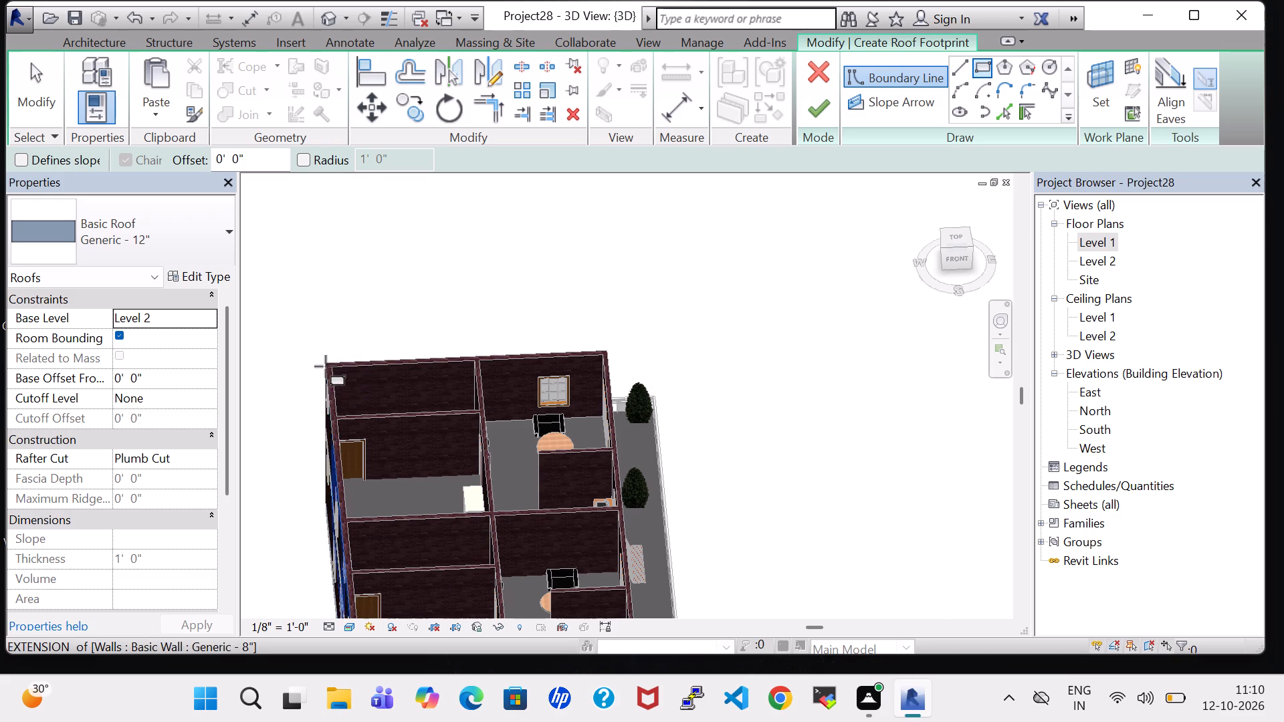
pyautogui.scroll(2, 326, 366)
pyautogui.click(328, 360)
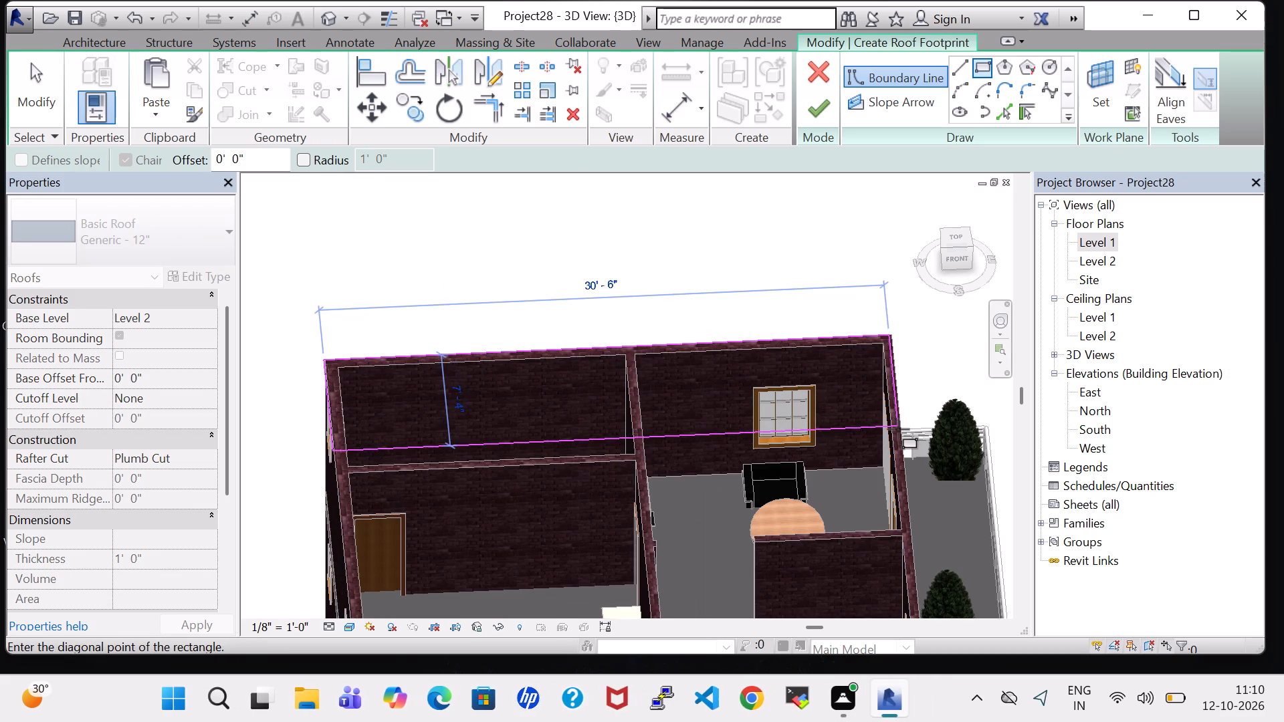
pyautogui.moveTo(901, 433); pyautogui.dragTo(833, 193, button='middle')
pyautogui.scroll(1, 833, 193)
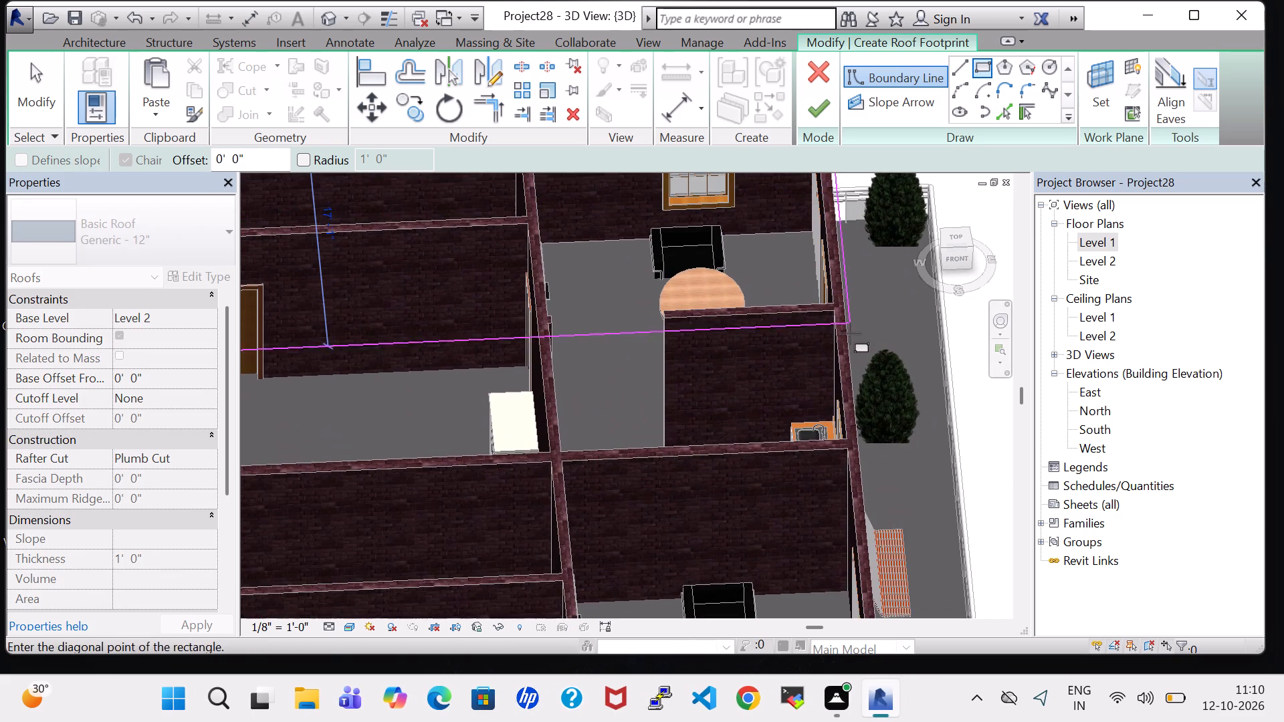
pyautogui.moveTo(859, 453); pyautogui.dragTo(873, 235, button='middle')
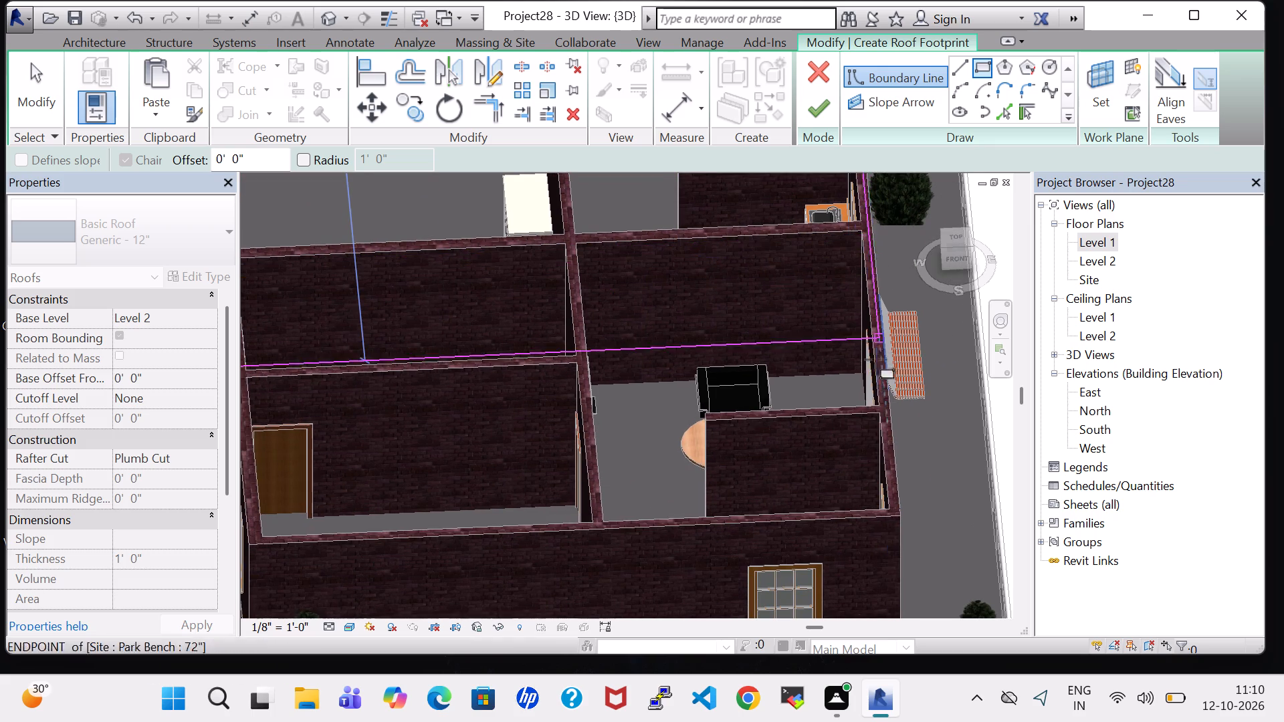
pyautogui.click(900, 513)
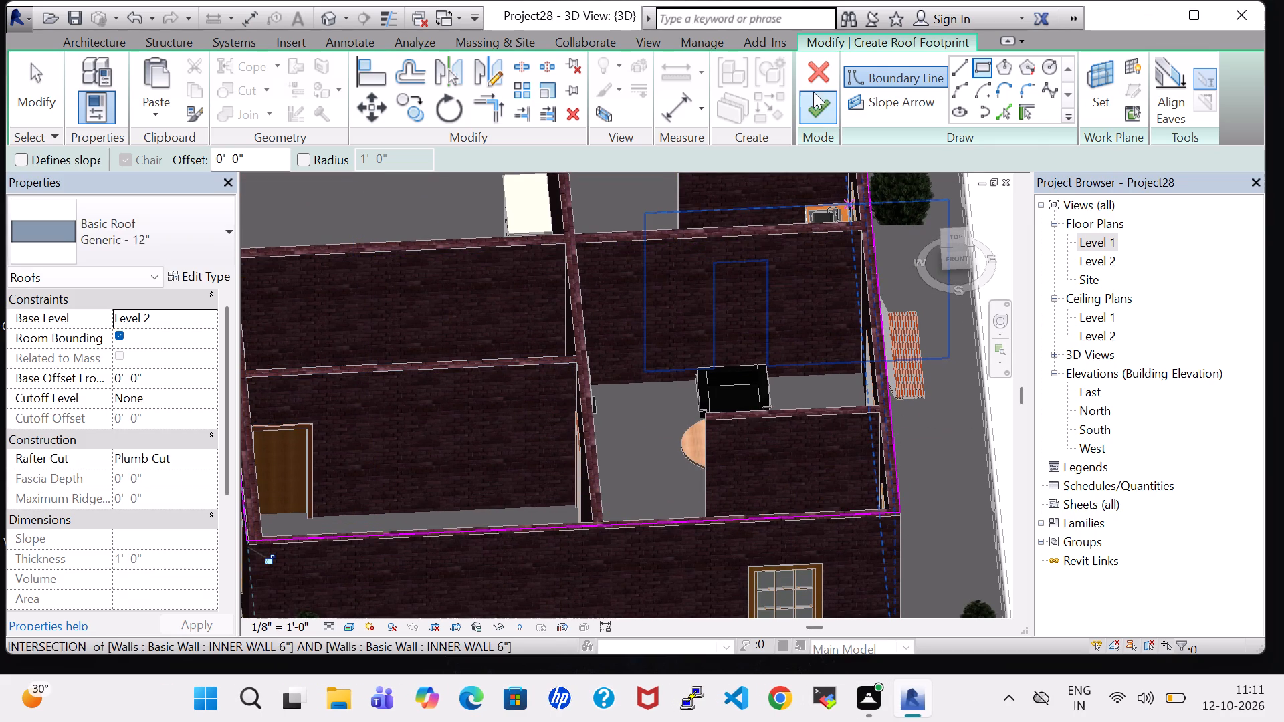
pyautogui.click(819, 104)
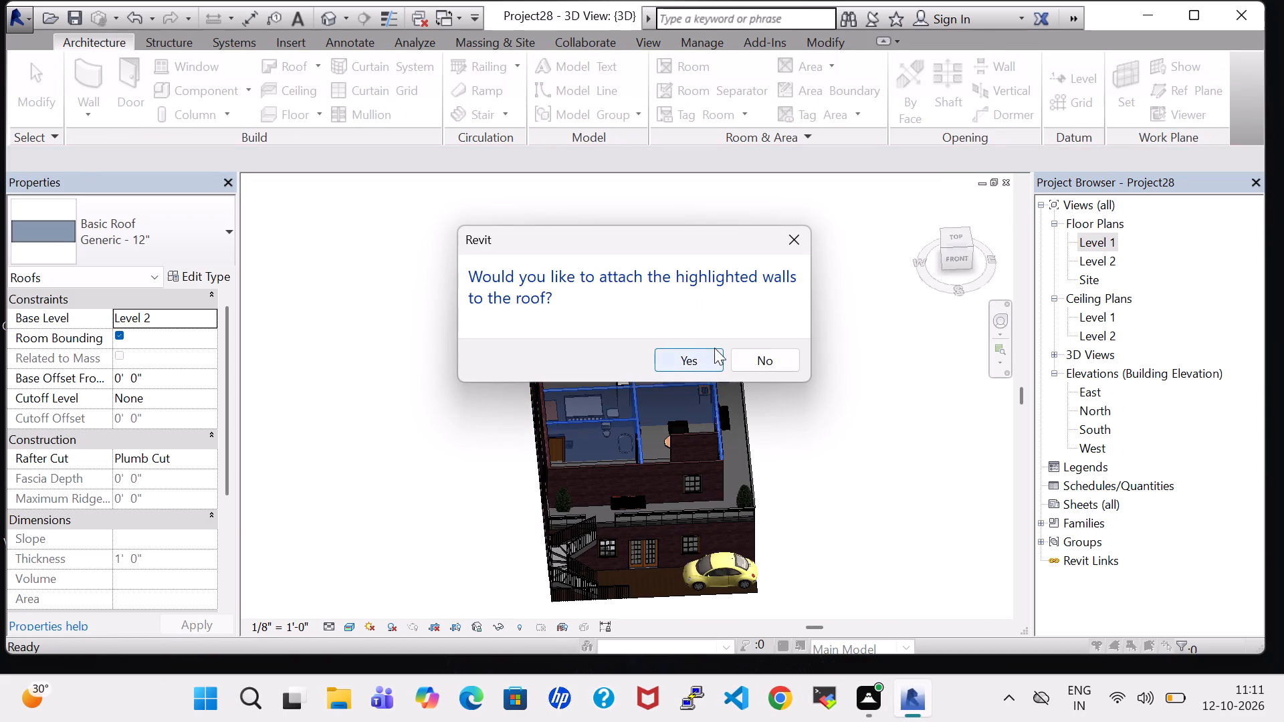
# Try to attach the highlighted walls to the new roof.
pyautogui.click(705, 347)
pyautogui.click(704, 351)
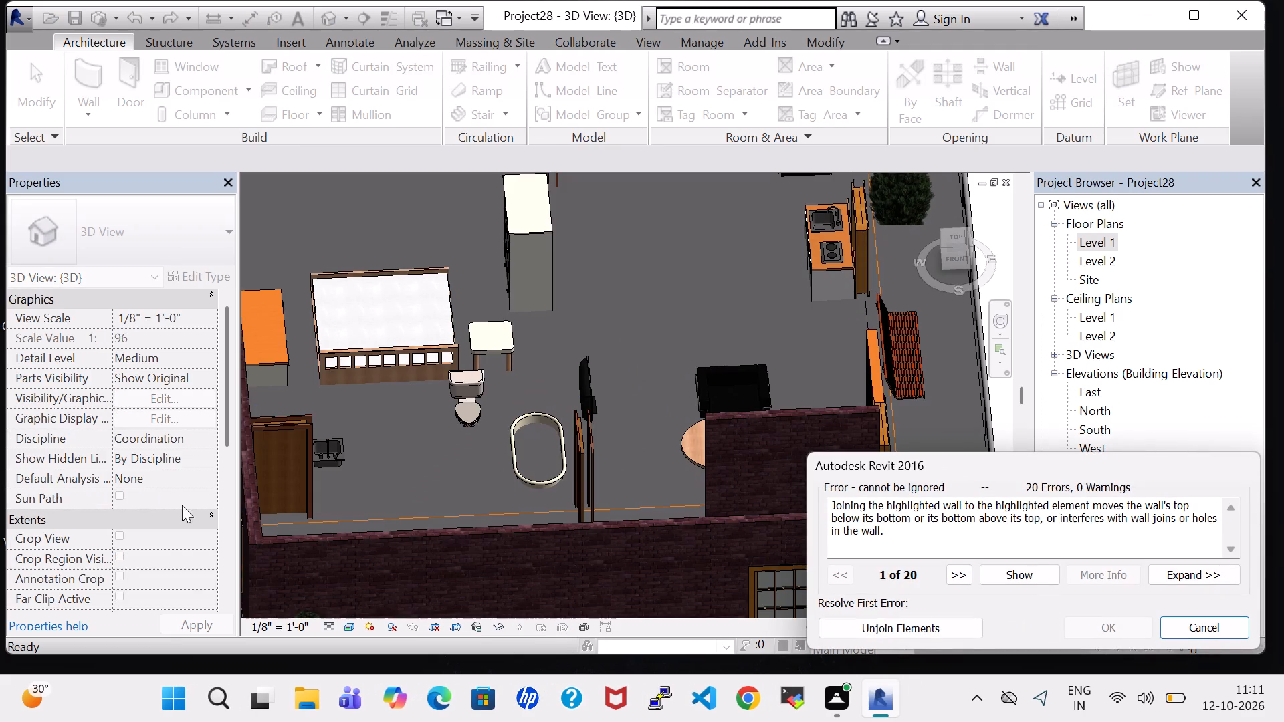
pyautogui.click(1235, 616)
# Examine the house from above and in straight front view, checking the upper walls, staircase and balcony railings.
pyautogui.scroll(-2, 806, 183)
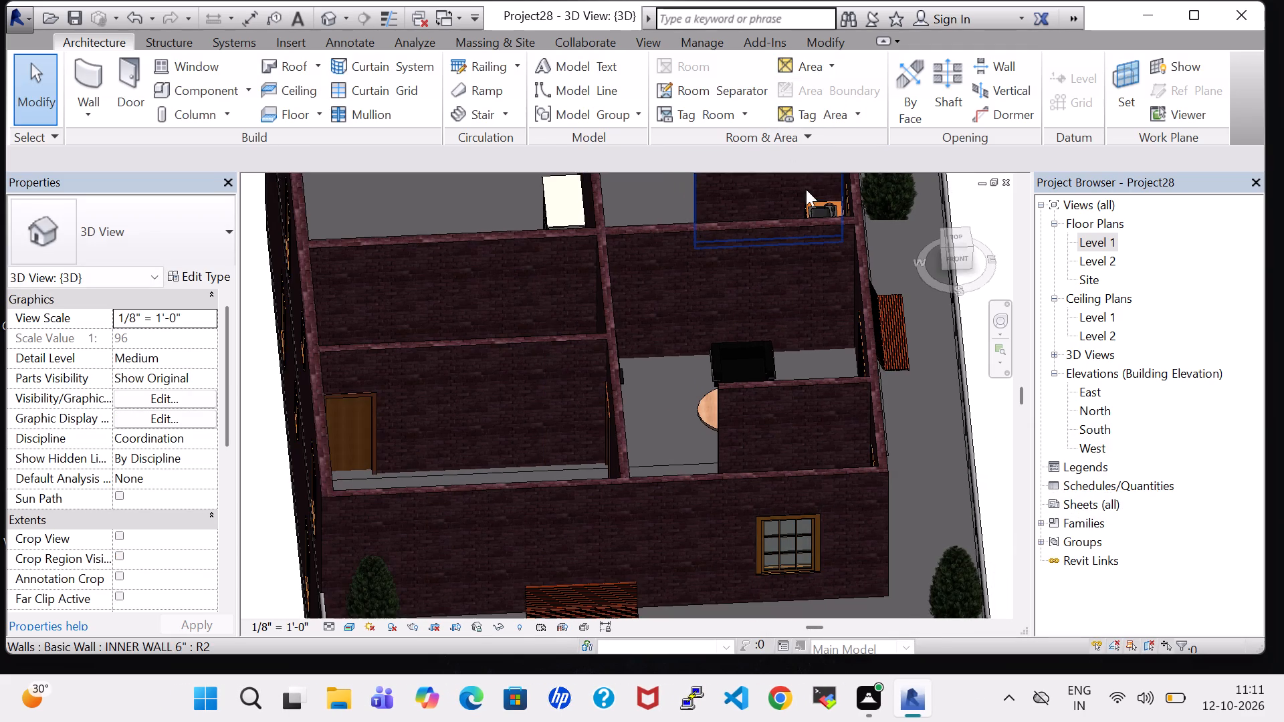
pyautogui.scroll(-6, 806, 189)
pyautogui.moveTo(910, 364); pyautogui.dragTo(901, 318, button='middle')
pyautogui.scroll(4, 847, 380)
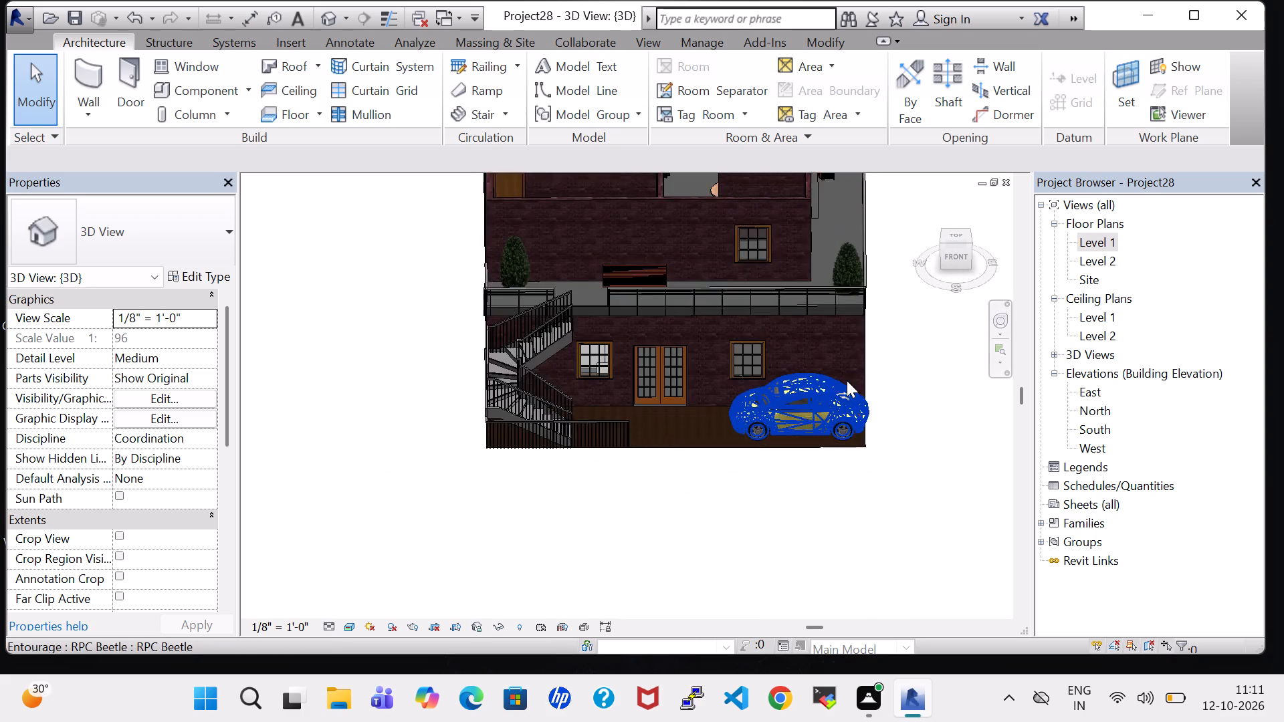
pyautogui.scroll(1, 847, 380)
pyautogui.middleClick(895, 356)
pyautogui.click(960, 267)
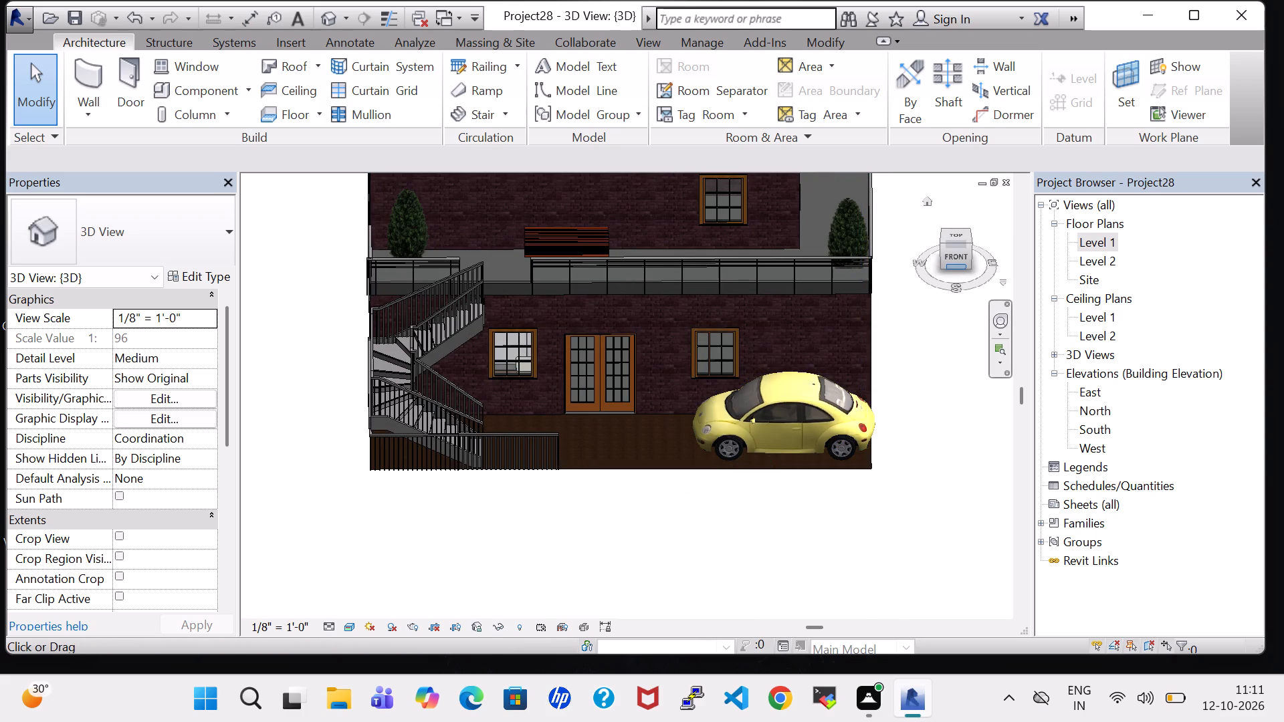
pyautogui.click(960, 238)
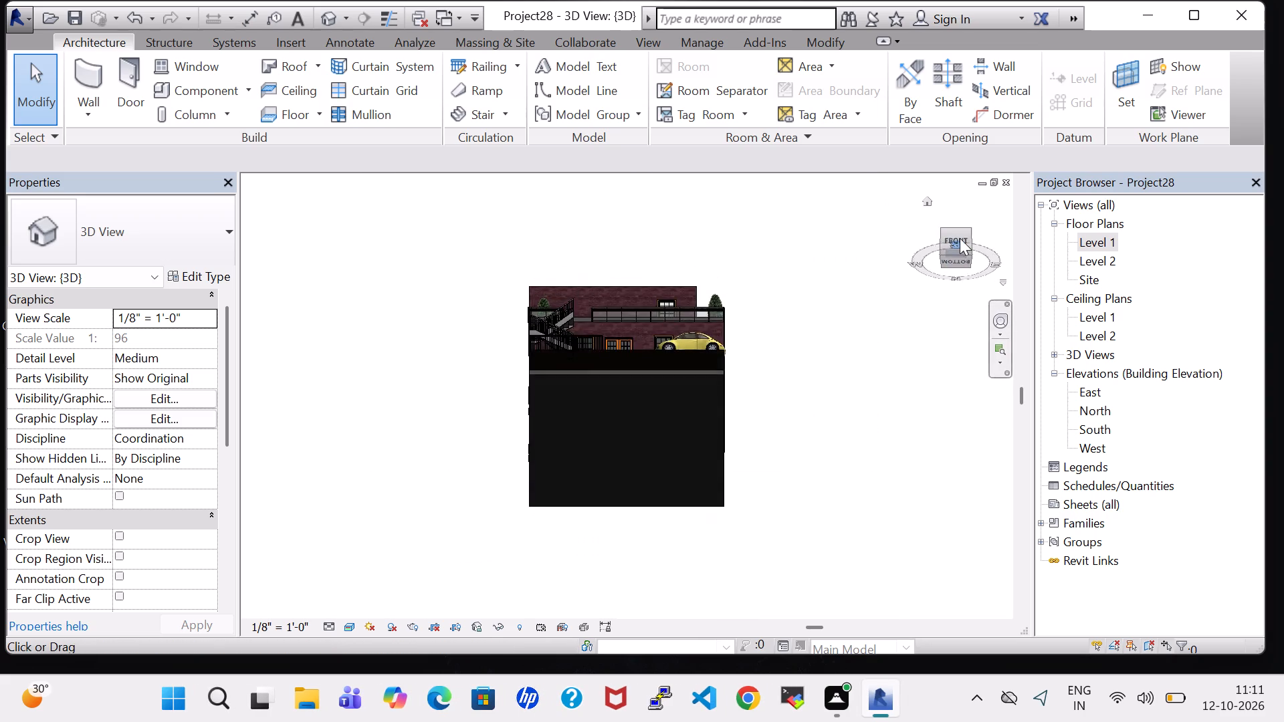
pyautogui.click(960, 252)
pyautogui.scroll(2, 828, 400)
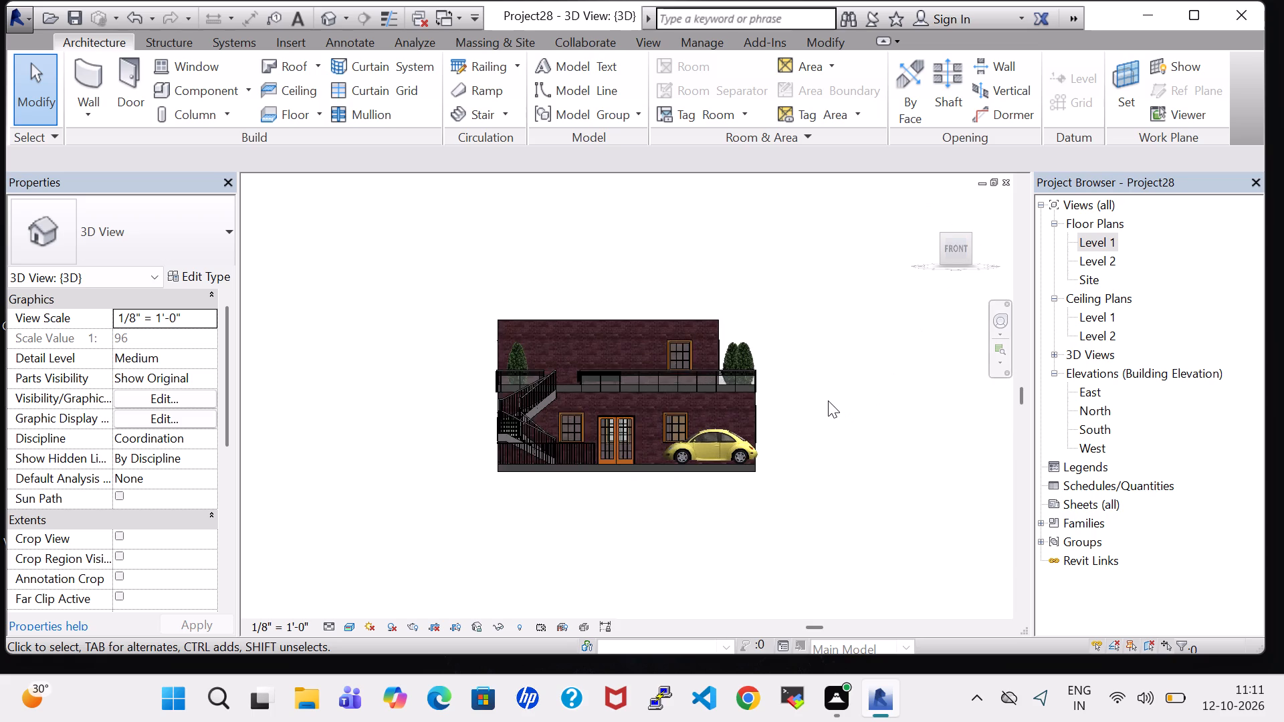
pyautogui.scroll(7, 828, 400)
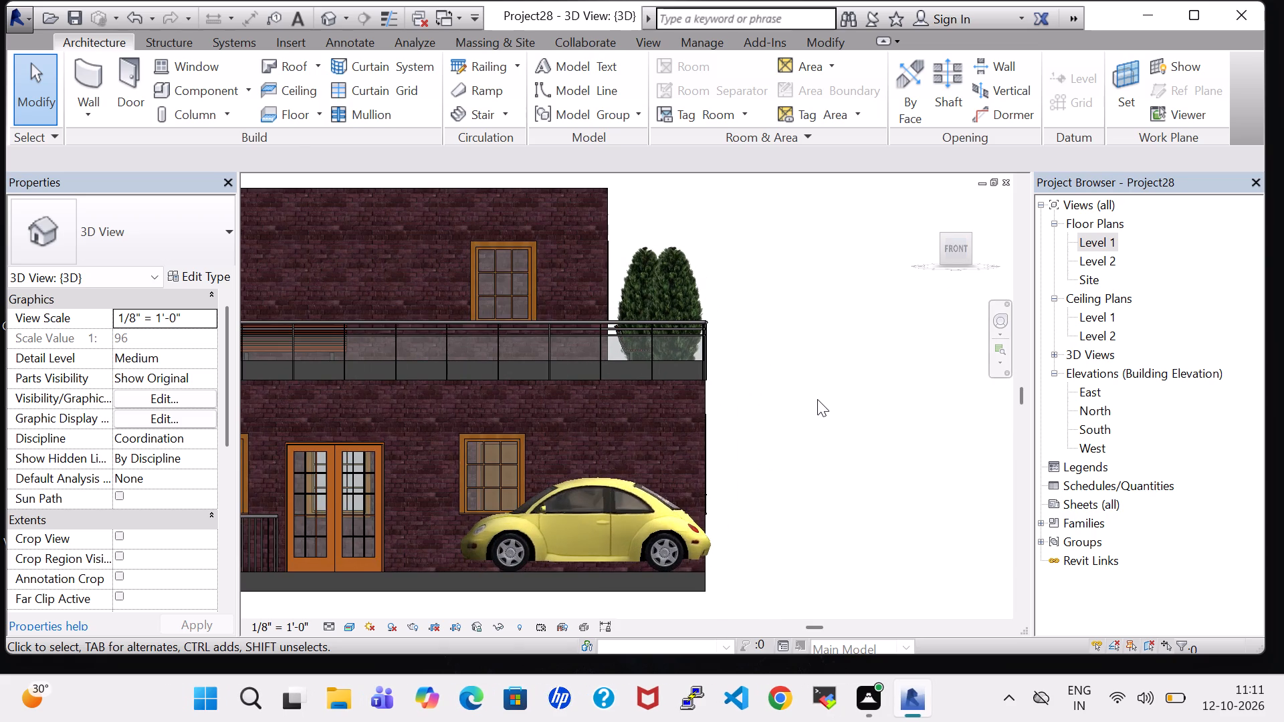
pyautogui.scroll(1, 817, 399)
pyautogui.moveTo(817, 399); pyautogui.dragTo(976, 448, button='middle')
pyautogui.scroll(-2, 975, 448)
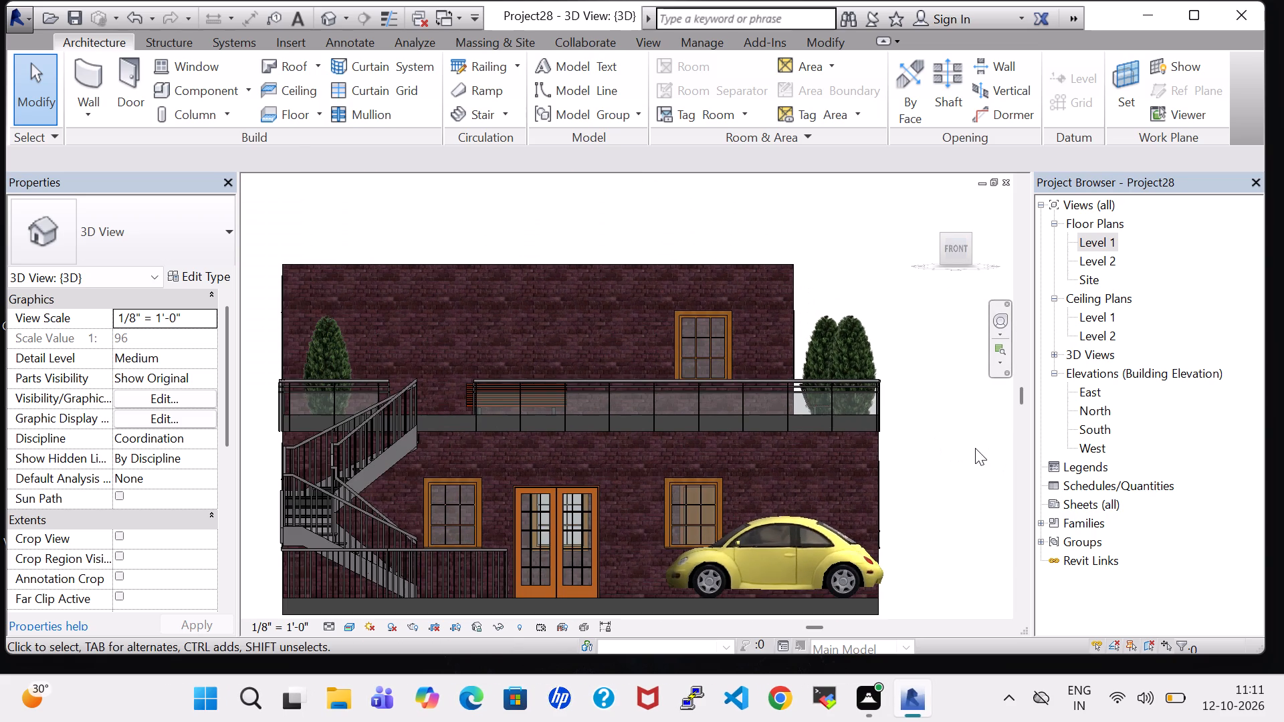
pyautogui.scroll(-1, 961, 447)
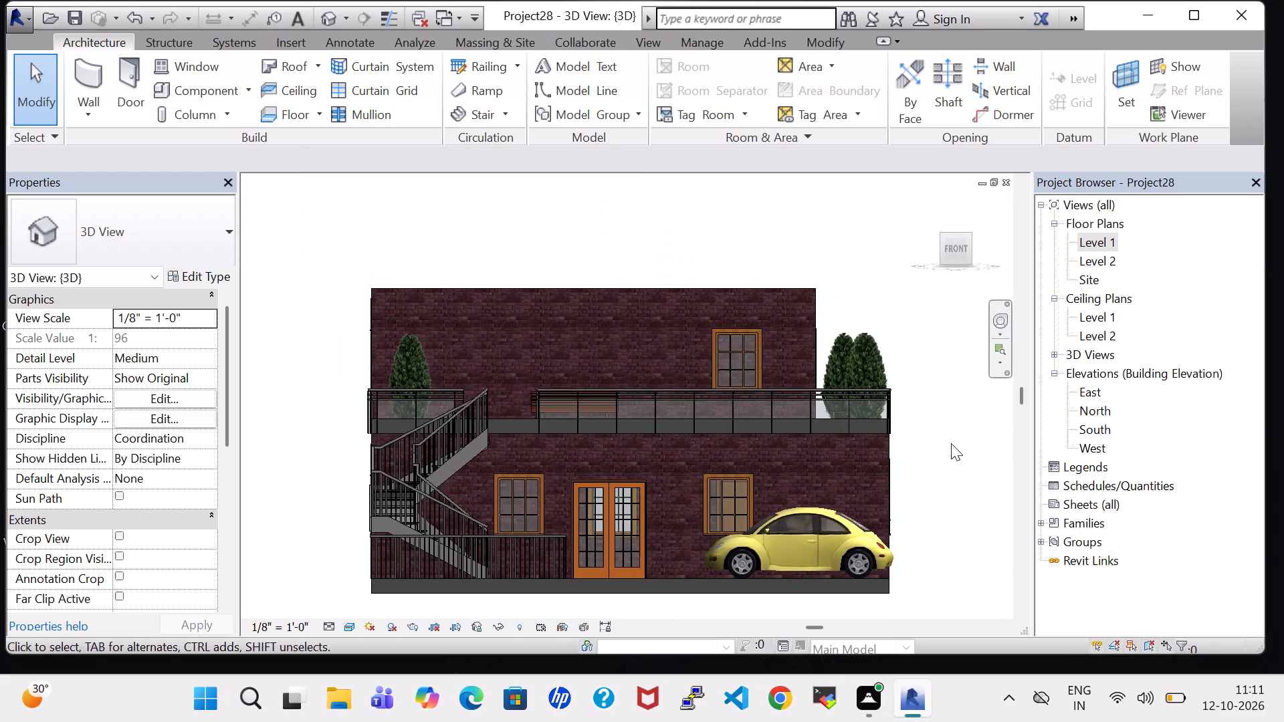
pyautogui.keyDown('shift'); pyautogui.moveTo(942, 437); pyautogui.dragTo(950, 447, button='middle'); pyautogui.keyUp('shift')
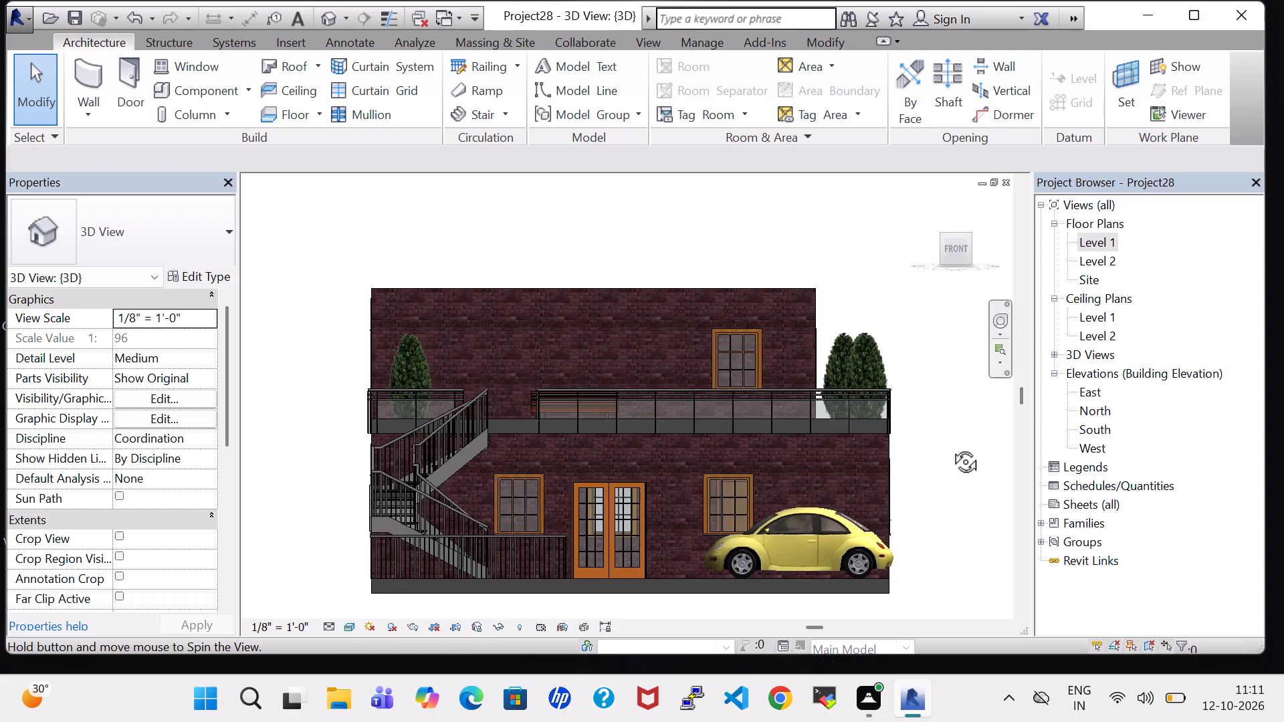
pyautogui.keyDown('shift'); pyautogui.moveTo(950, 447); pyautogui.dragTo(956, 478, button='middle'); pyautogui.keyUp('shift')
pyautogui.keyDown('shift'); pyautogui.middleClick(956, 478); pyautogui.keyUp('shift')
pyautogui.moveTo(957, 478); pyautogui.dragTo(952, 471, button='middle')
pyautogui.scroll(1, 952, 471)
pyautogui.keyDown('shift'); pyautogui.moveTo(936, 382); pyautogui.dragTo(996, 410, button='middle'); pyautogui.keyUp('shift')
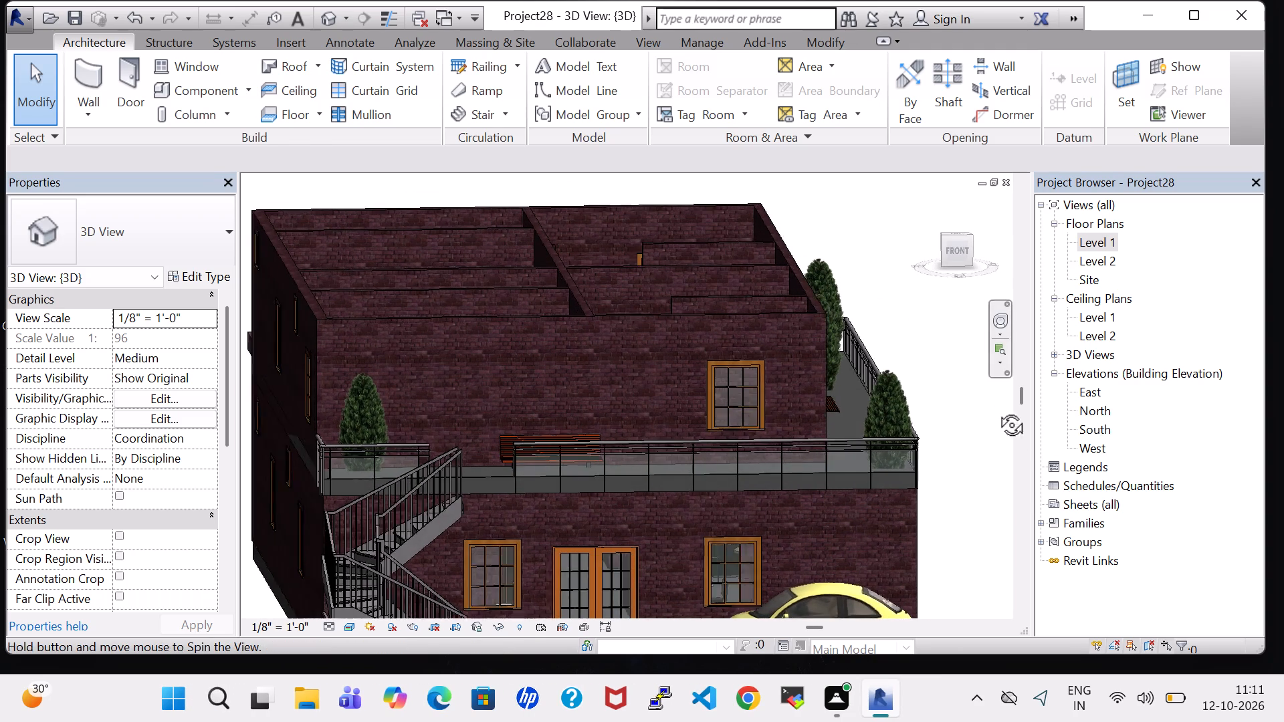
# Examine the open upper storey from above, the house front, and the outer side walls down to the ground slab.
pyautogui.keyDown('shift'); pyautogui.moveTo(996, 410); pyautogui.dragTo(957, 497, button='middle'); pyautogui.keyUp('shift')
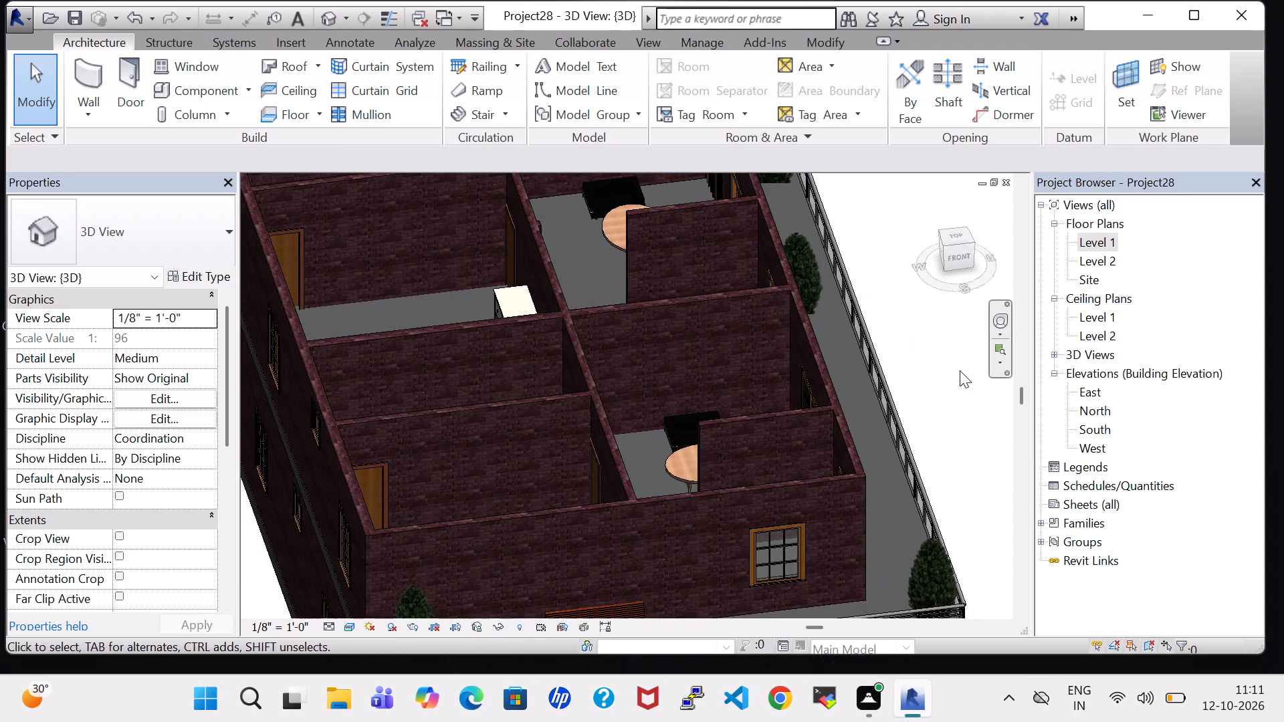
pyautogui.scroll(-3, 956, 370)
pyautogui.moveTo(956, 370); pyautogui.dragTo(929, 364, button='middle')
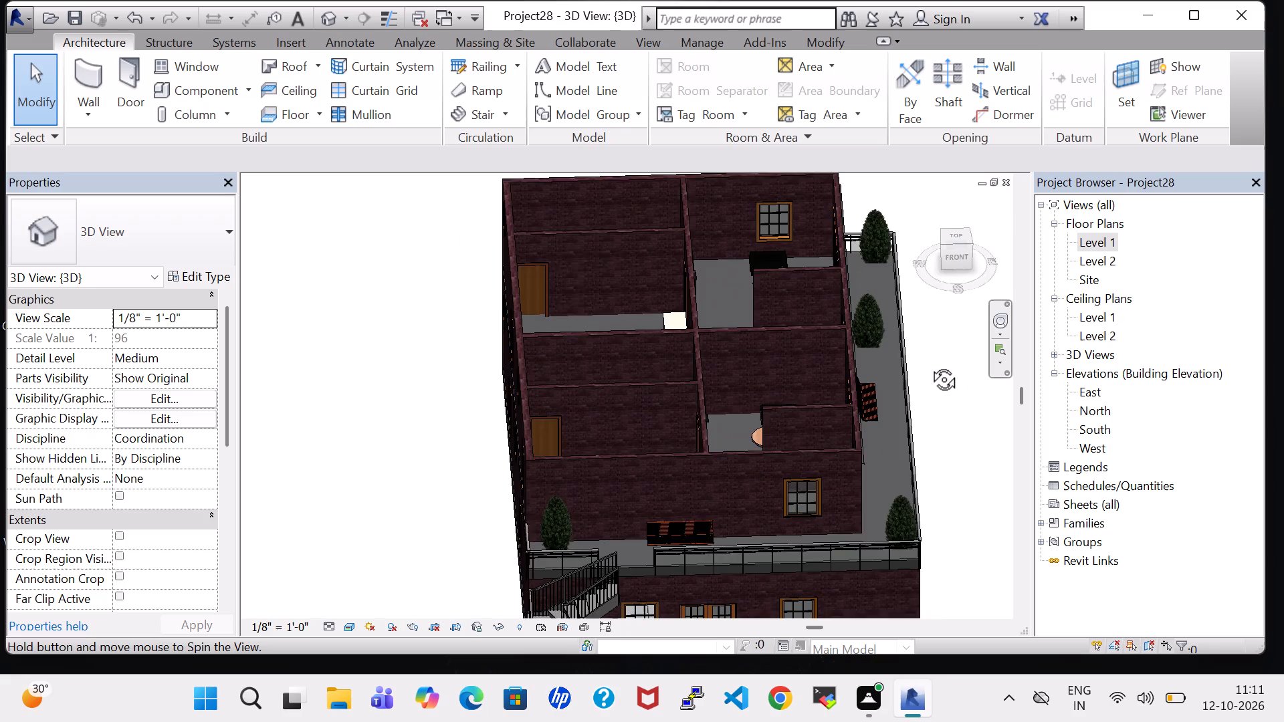
pyautogui.moveTo(929, 364); pyautogui.dragTo(922, 318, button='middle')
pyautogui.moveTo(928, 543); pyautogui.dragTo(930, 495, button='middle')
pyautogui.moveTo(935, 536); pyautogui.dragTo(941, 503, button='middle')
pyautogui.keyDown('shift'); pyautogui.middleClick(941, 503); pyautogui.keyUp('shift')
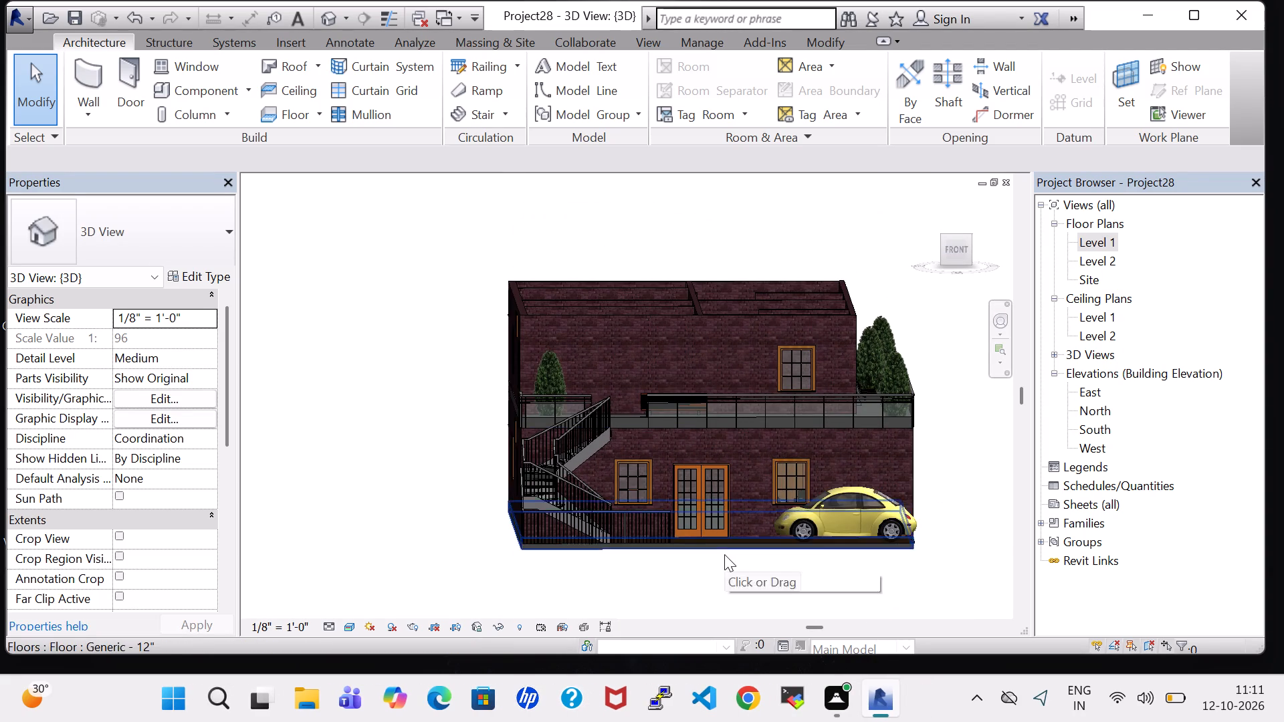
pyautogui.scroll(3, 724, 554)
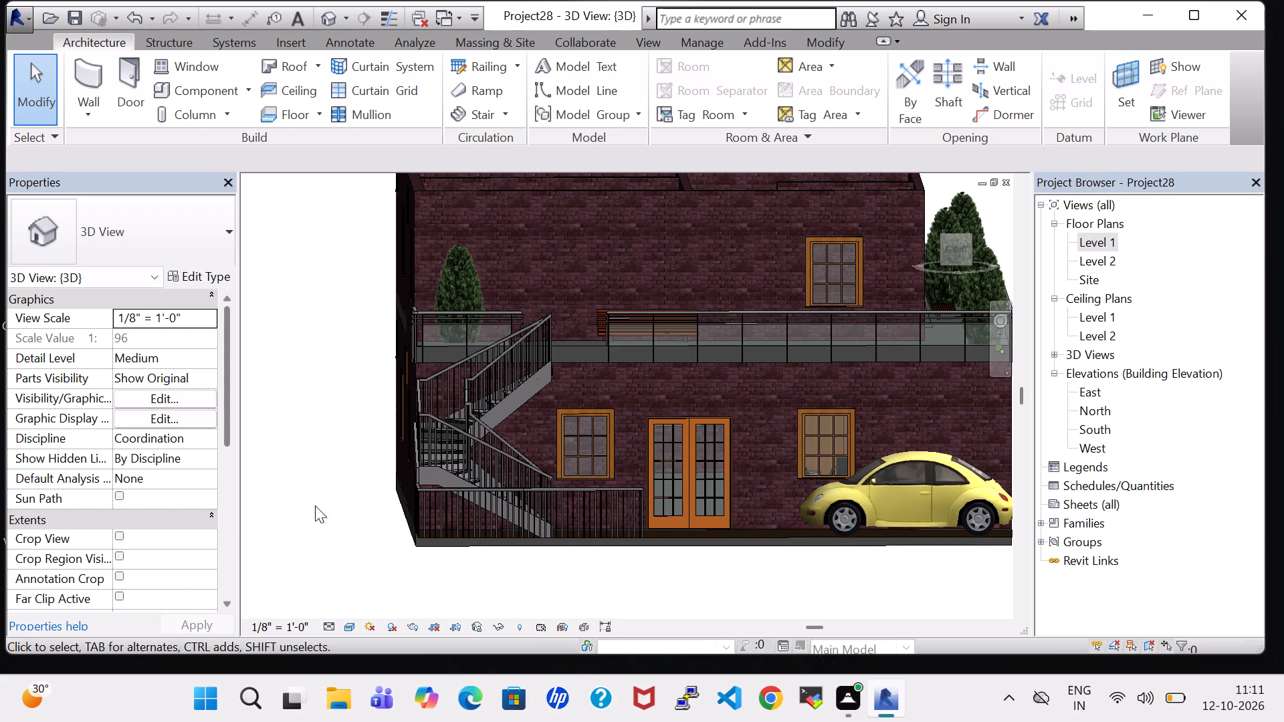
pyautogui.keyDown('shift'); pyautogui.moveTo(357, 497); pyautogui.dragTo(627, 609, button='middle'); pyautogui.keyUp('shift')
pyautogui.scroll(1, 895, 619)
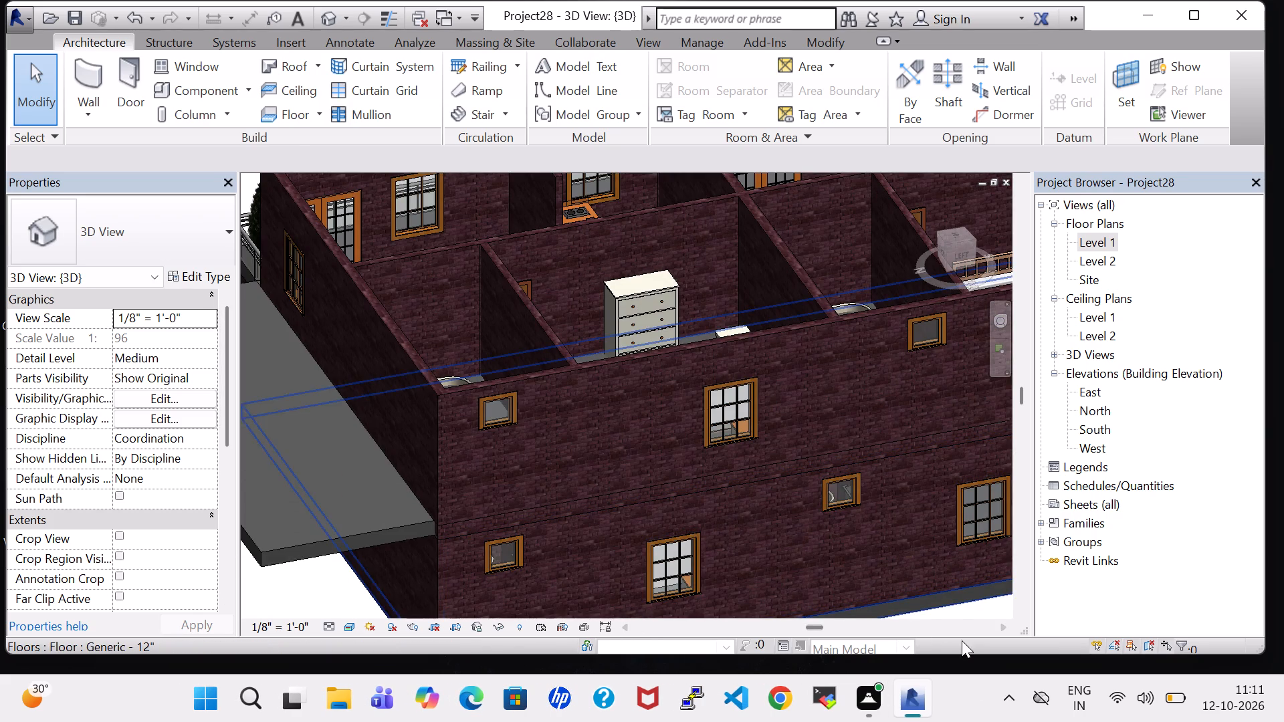
pyautogui.moveTo(962, 613); pyautogui.dragTo(413, 607, button='middle')
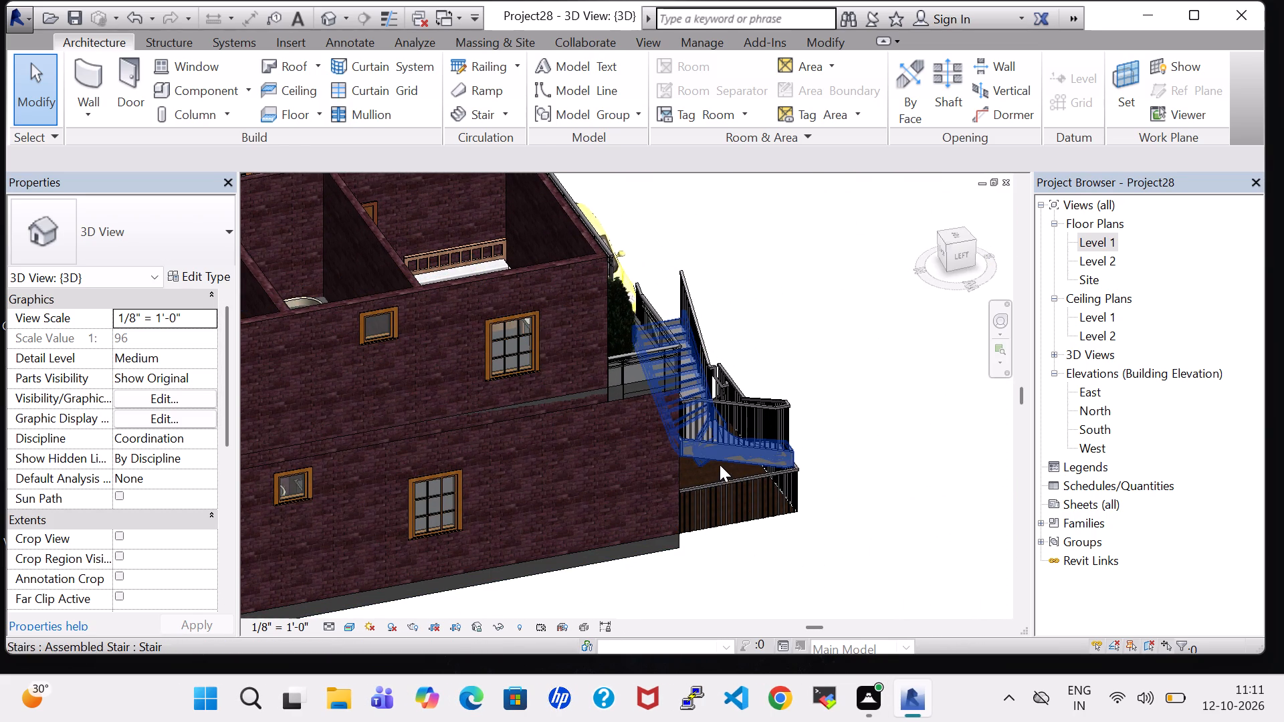
# Edit the topography surface under the car, moving its outer corner at the car end well away from the house.
pyautogui.scroll(2, 754, 495)
pyautogui.scroll(2, 890, 549)
pyautogui.keyDown('shift'); pyautogui.moveTo(890, 520); pyautogui.dragTo(831, 527, button='middle'); pyautogui.keyUp('shift')
pyautogui.keyDown('shift'); pyautogui.scroll(1, 890, 520); pyautogui.keyUp('shift')
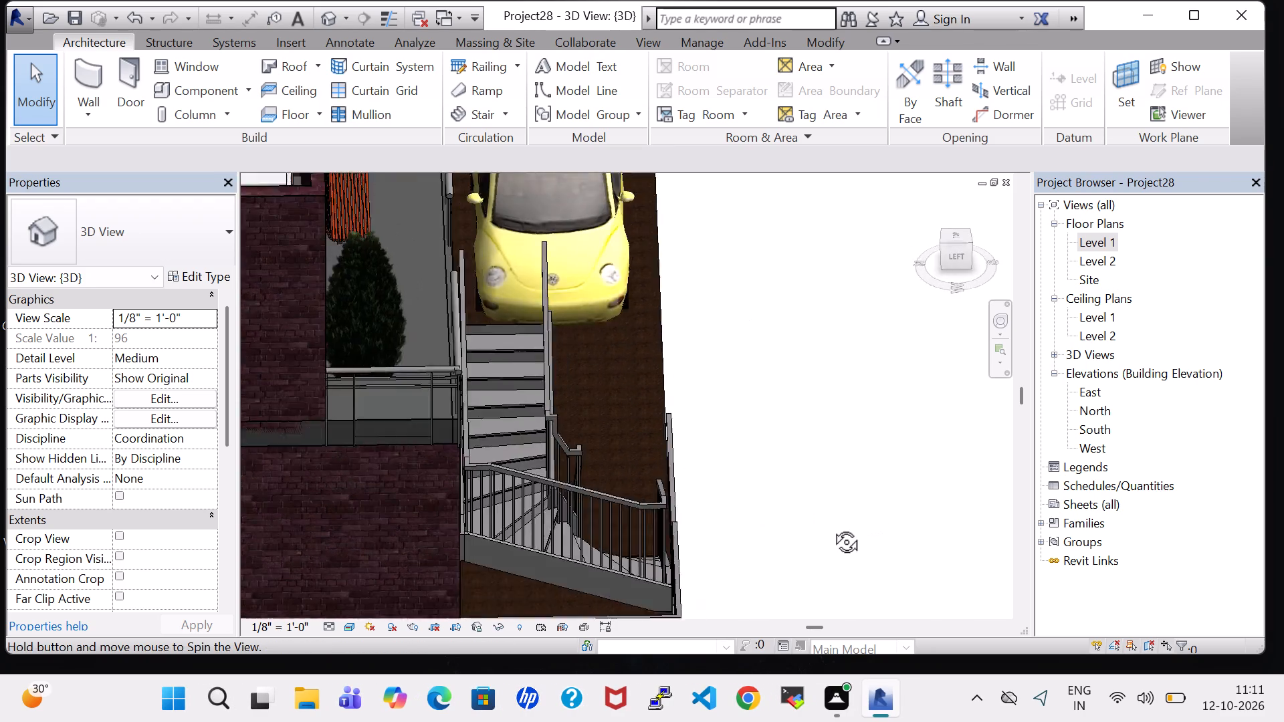
pyautogui.keyDown('shift'); pyautogui.moveTo(831, 527); pyautogui.dragTo(817, 525, button='middle'); pyautogui.keyUp('shift')
pyautogui.click(665, 458)
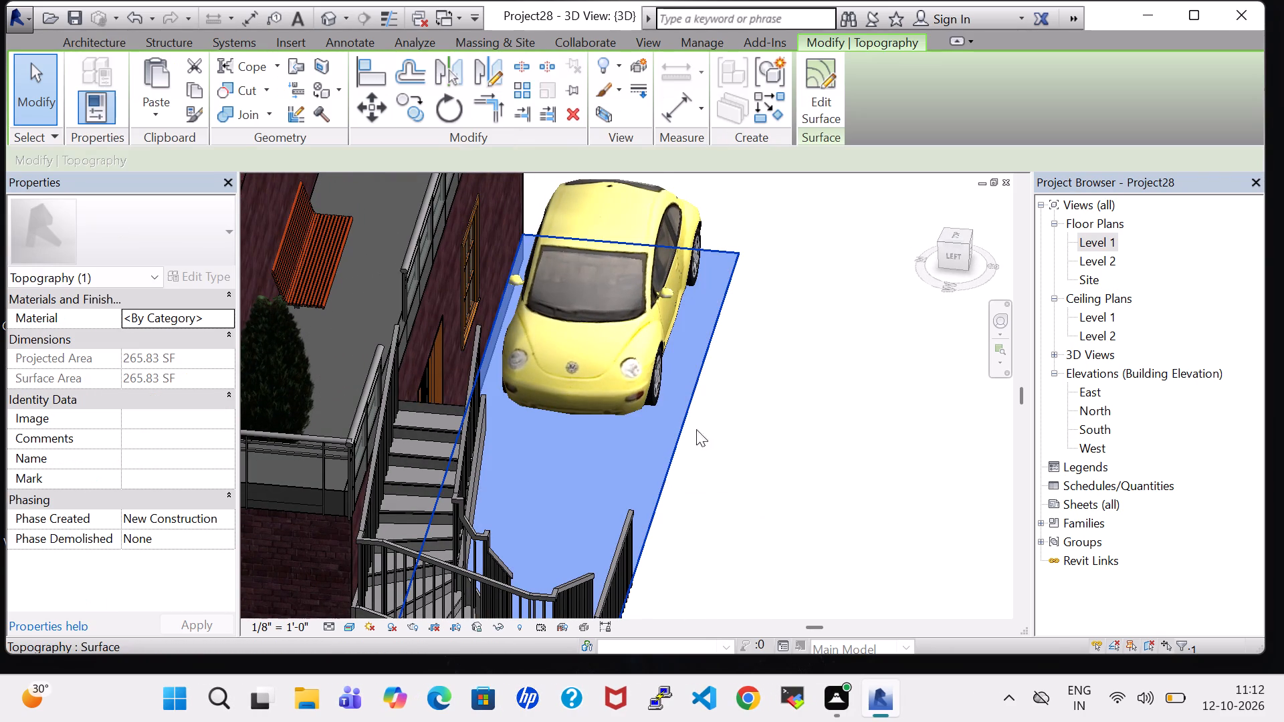
pyautogui.click(821, 117)
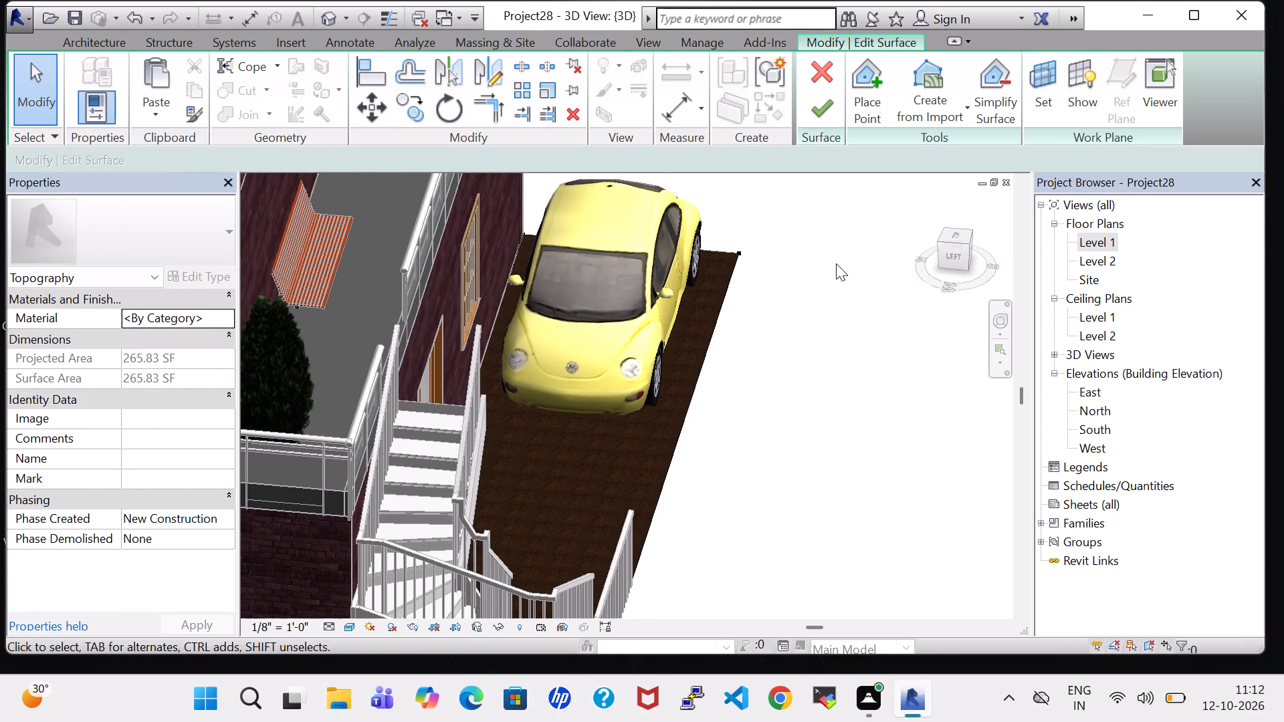
pyautogui.click(738, 253)
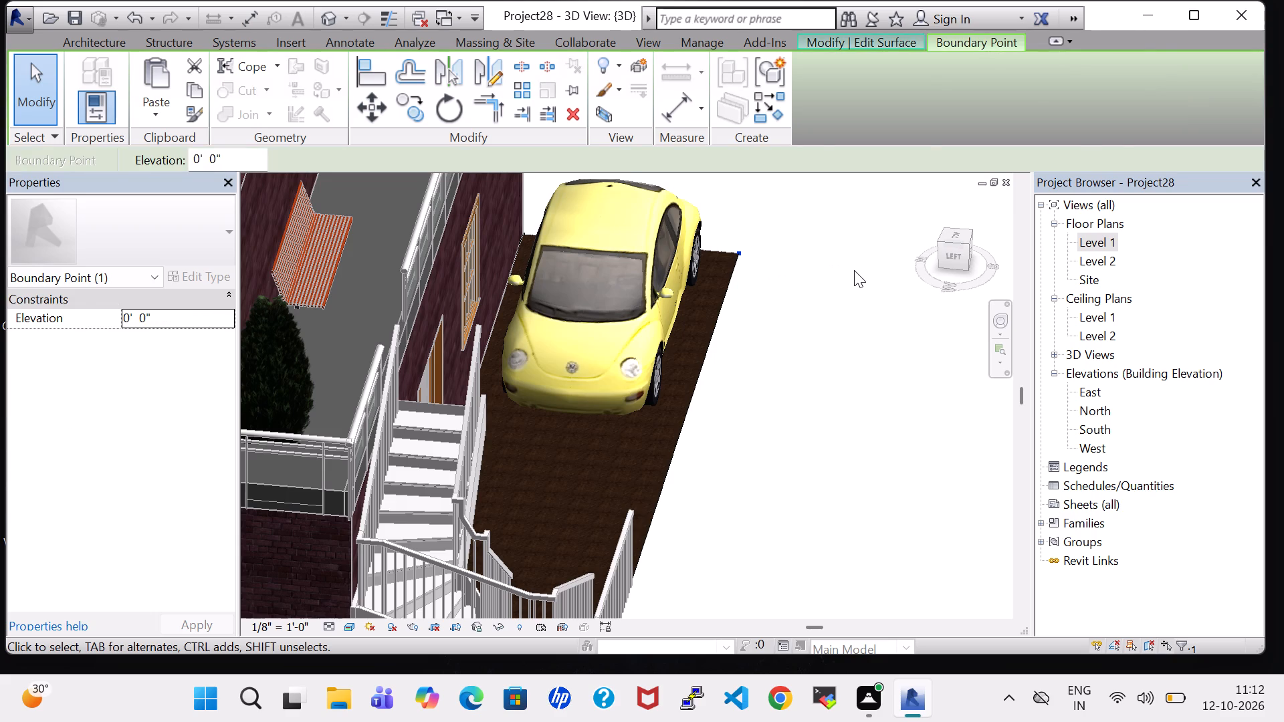
pyautogui.click(854, 270)
pyautogui.moveTo(740, 255); pyautogui.dragTo(862, 276)
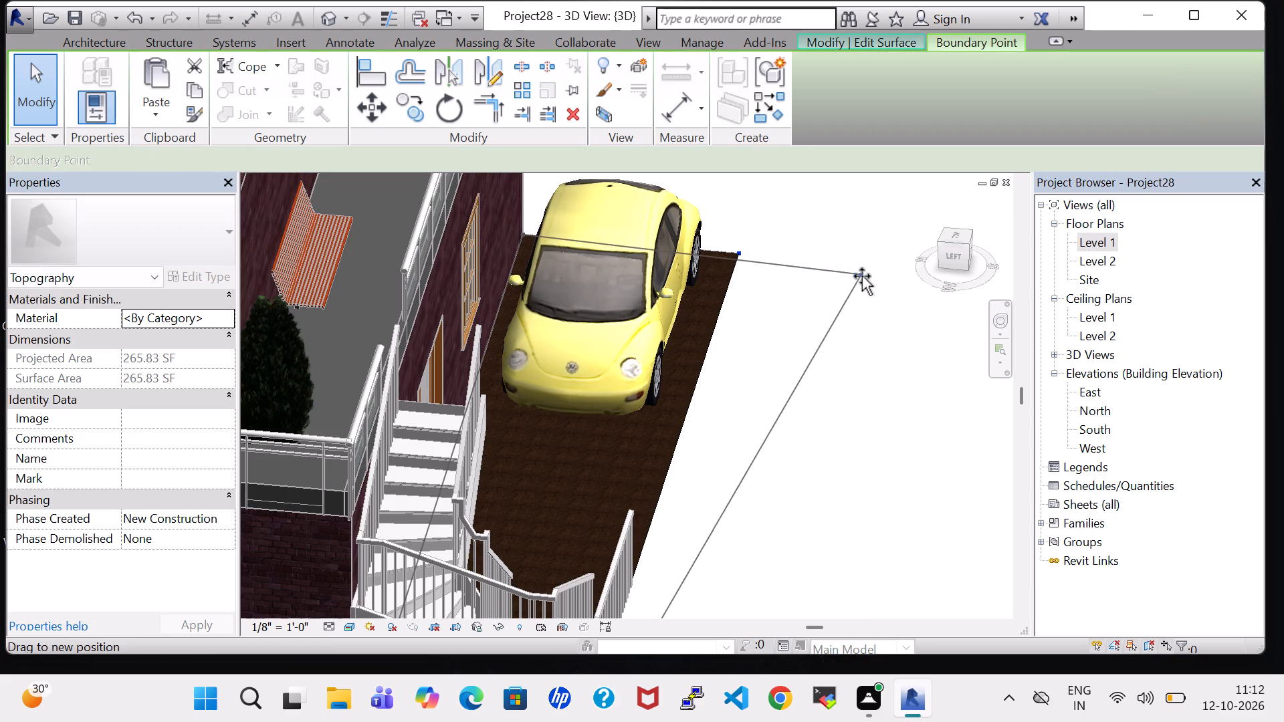
pyautogui.moveTo(862, 276); pyautogui.dragTo(975, 283)
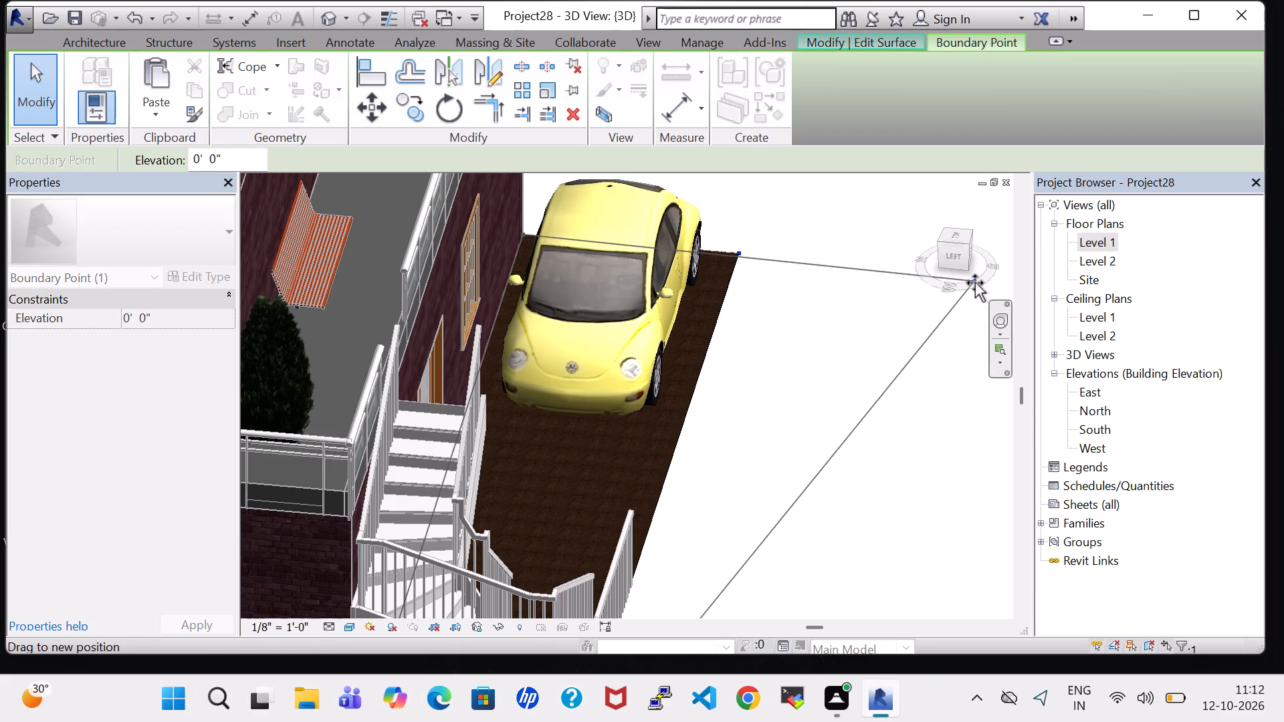
pyautogui.moveTo(975, 283); pyautogui.dragTo(975, 282)
# Move the topography's outer corner at the staircase railing away from the house, roughly level with the extended car-end corner.
pyautogui.moveTo(940, 543); pyautogui.dragTo(897, 264, button='middle')
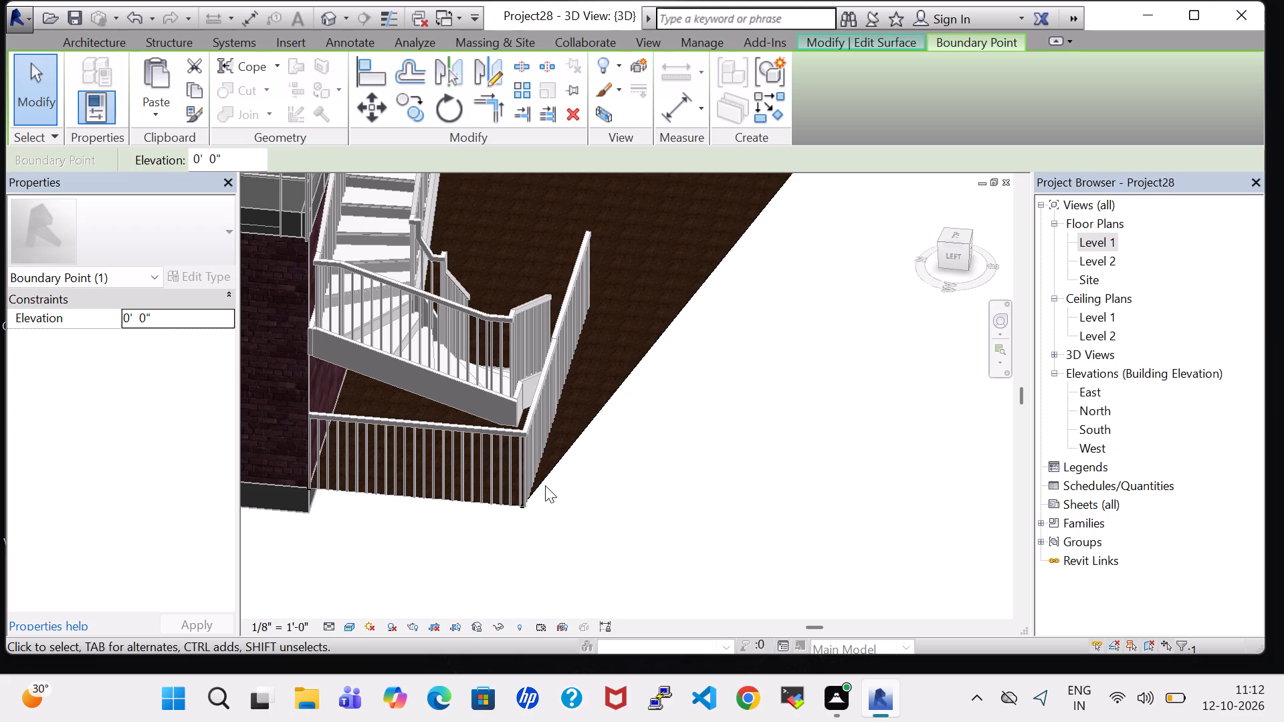
pyautogui.click(540, 484)
pyautogui.click(524, 503)
pyautogui.moveTo(524, 503); pyautogui.dragTo(542, 510)
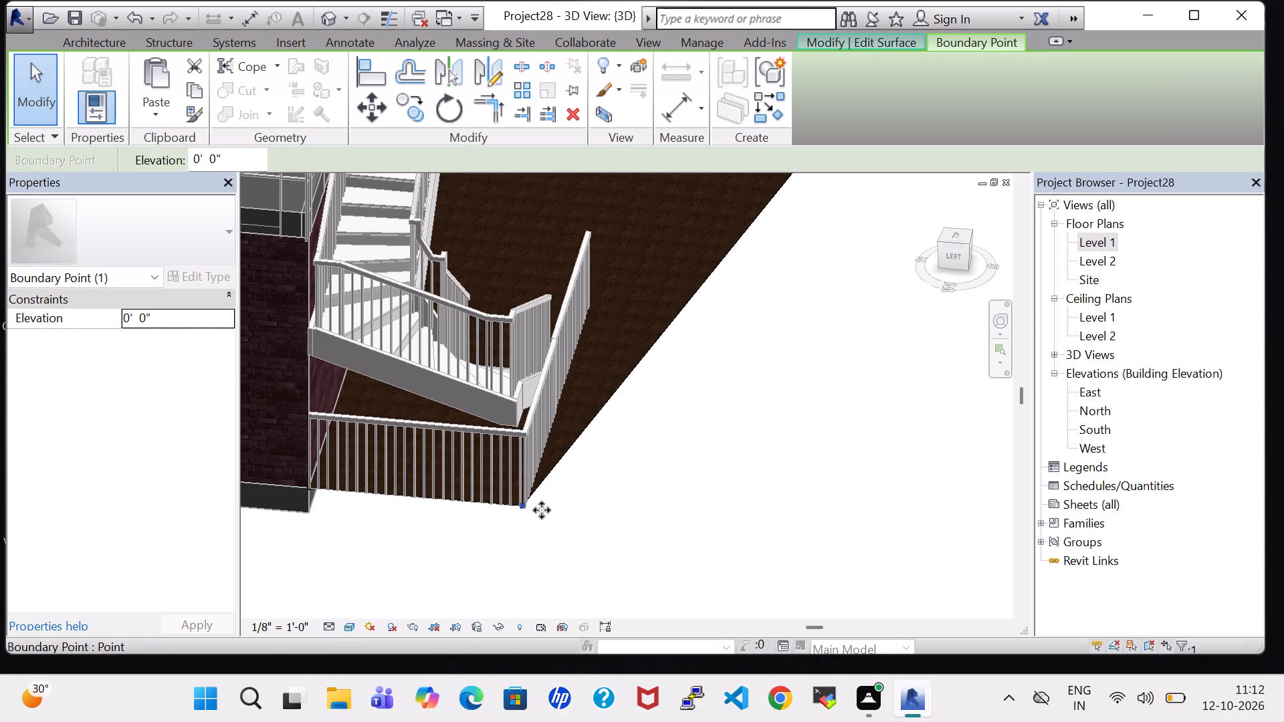
pyautogui.moveTo(542, 510); pyautogui.dragTo(948, 523)
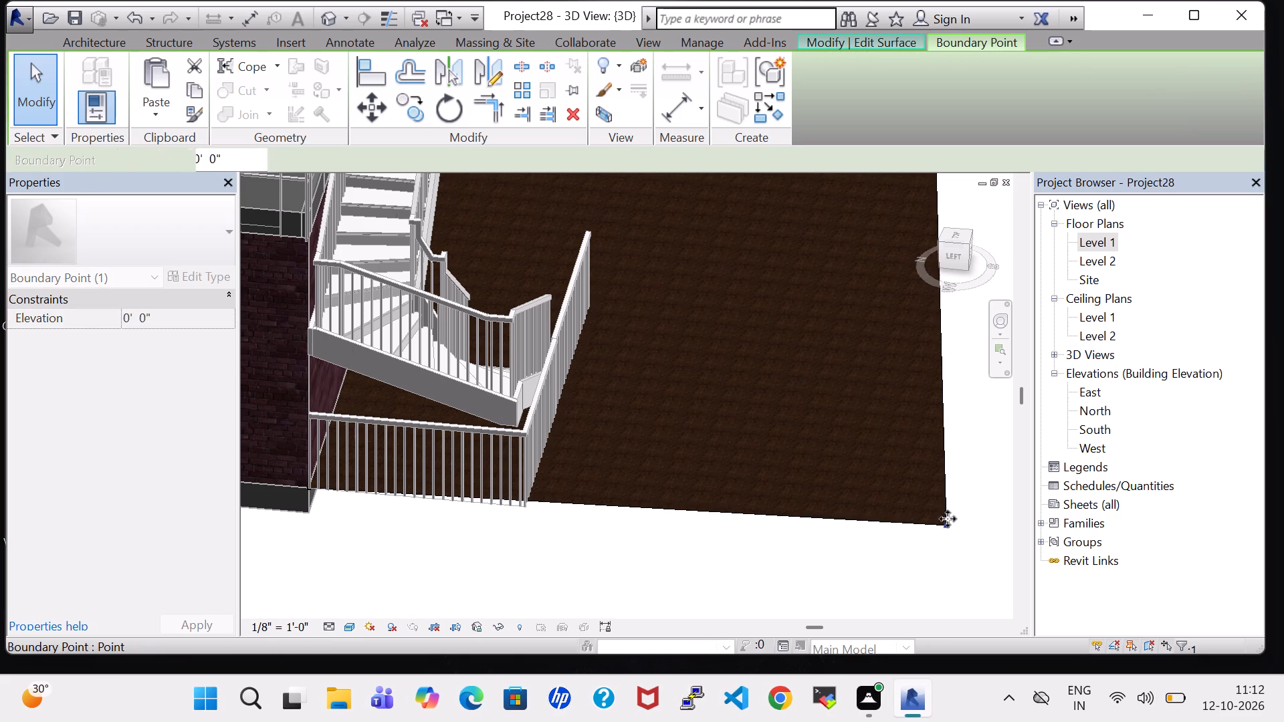
# Examine the extended ground around the staircase, entrance and car in 3D, and check the Level 2 floor plan.
pyautogui.scroll(-3, 921, 443)
pyautogui.moveTo(951, 398); pyautogui.dragTo(786, 516, button='middle')
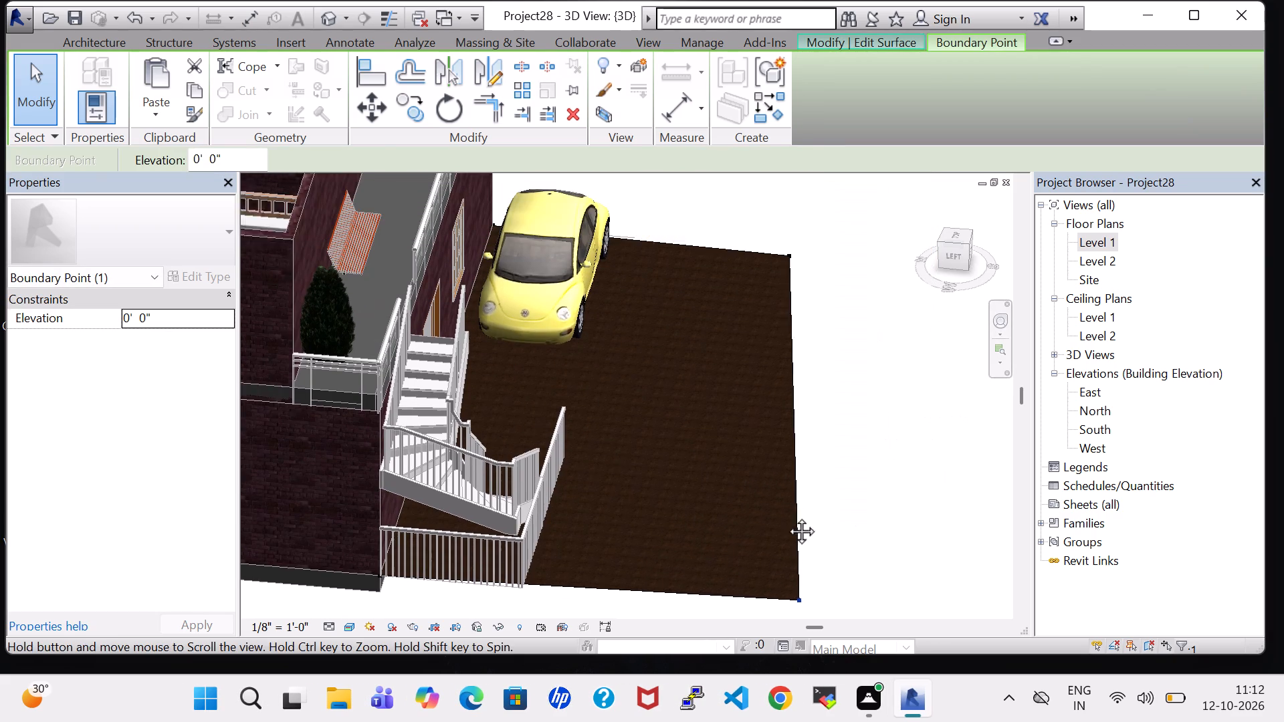
pyautogui.moveTo(786, 516); pyautogui.dragTo(742, 531, button='middle')
pyautogui.keyDown('shift'); pyautogui.moveTo(786, 440); pyautogui.dragTo(690, 440, button='middle'); pyautogui.keyUp('shift')
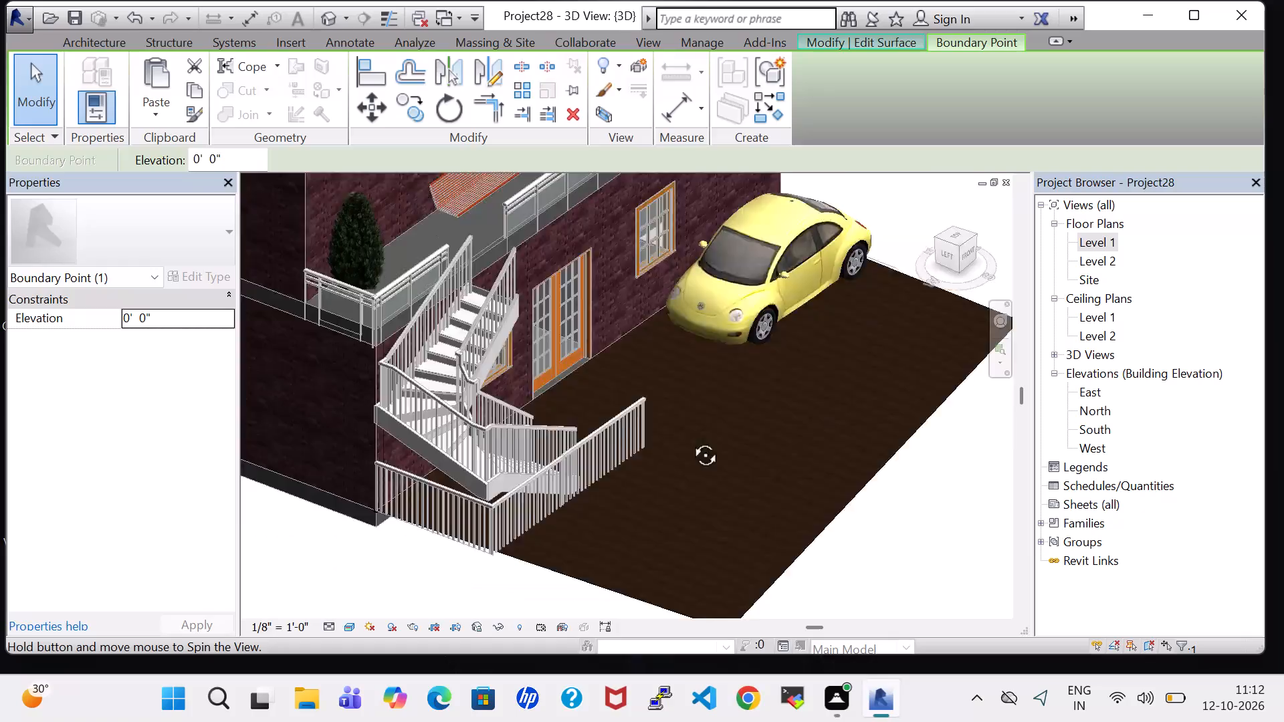
pyautogui.keyDown('shift'); pyautogui.moveTo(690, 440); pyautogui.dragTo(625, 415, button='middle'); pyautogui.keyUp('shift')
pyautogui.keyDown('shift'); pyautogui.scroll(1, 666, 436); pyautogui.keyUp('shift')
pyautogui.moveTo(909, 612); pyautogui.dragTo(853, 574, button='middle')
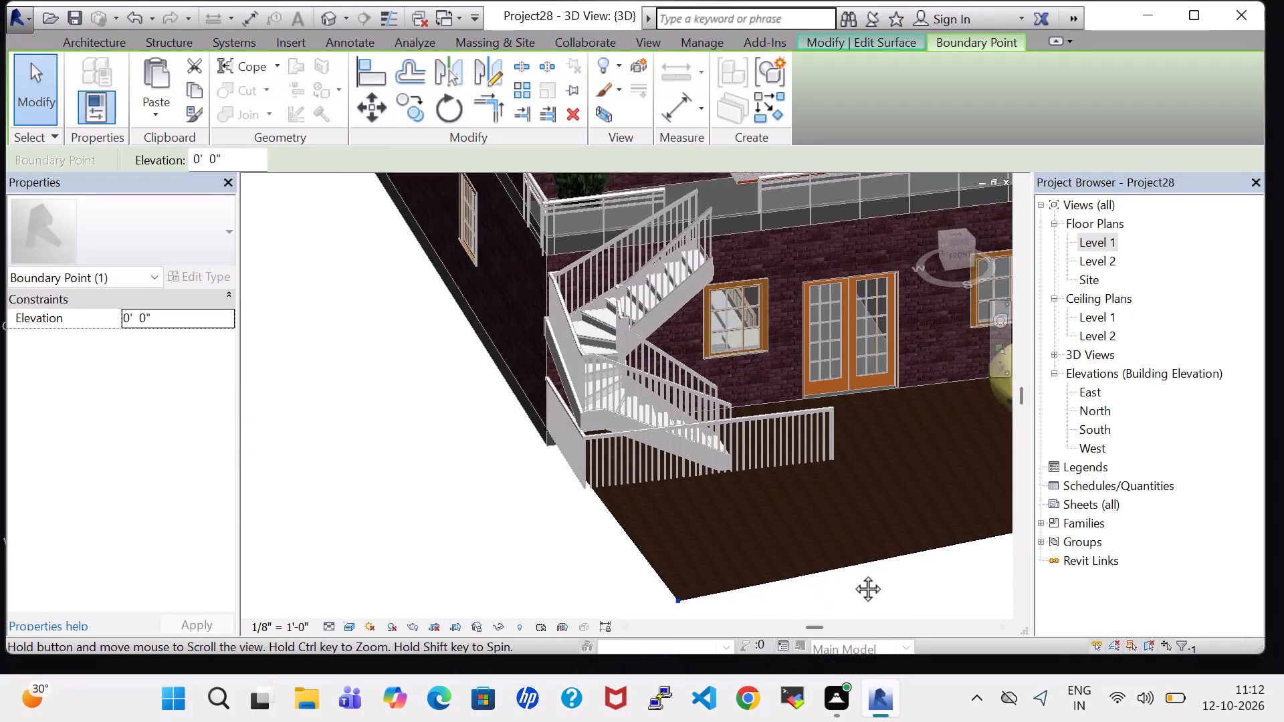
pyautogui.moveTo(853, 574); pyautogui.dragTo(771, 513, button='middle')
pyautogui.keyDown('shift'); pyautogui.moveTo(841, 593); pyautogui.dragTo(796, 528, button='middle'); pyautogui.keyUp('shift')
pyautogui.keyDown('shift'); pyautogui.scroll(1, 769, 566); pyautogui.keyUp('shift')
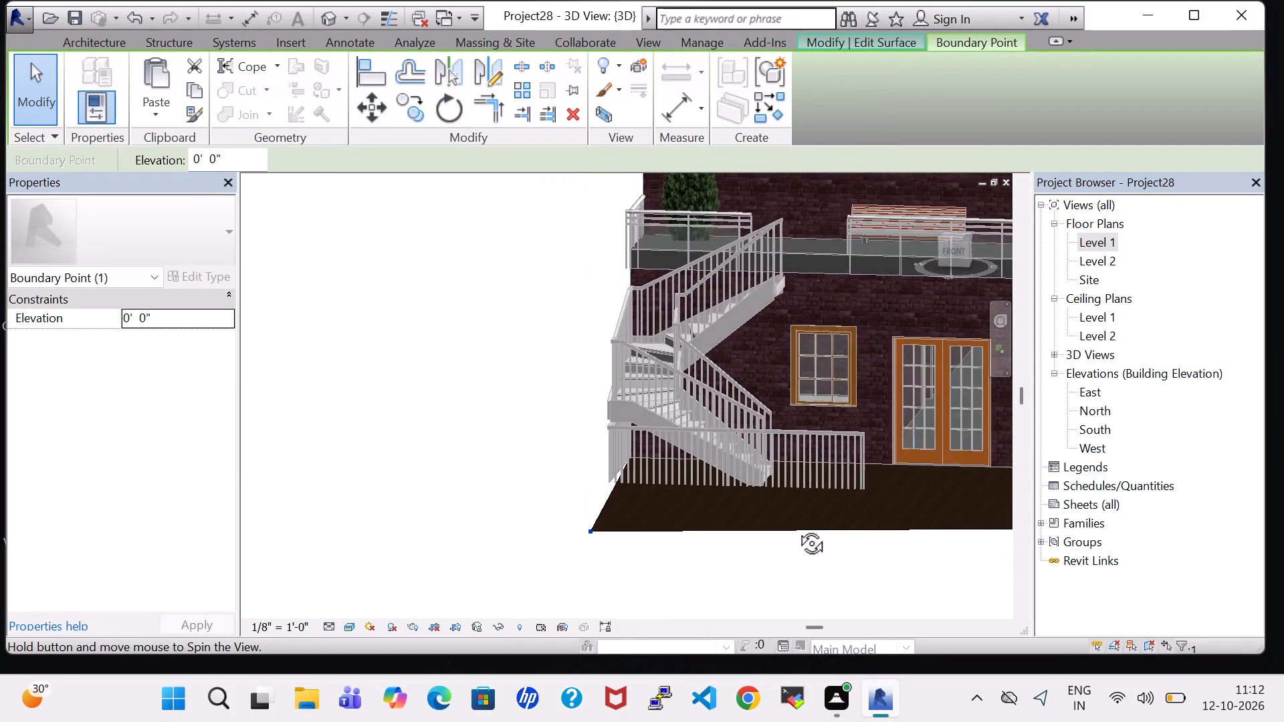
pyautogui.keyDown('shift'); pyautogui.moveTo(796, 528); pyautogui.dragTo(790, 528, button='middle'); pyautogui.keyUp('shift')
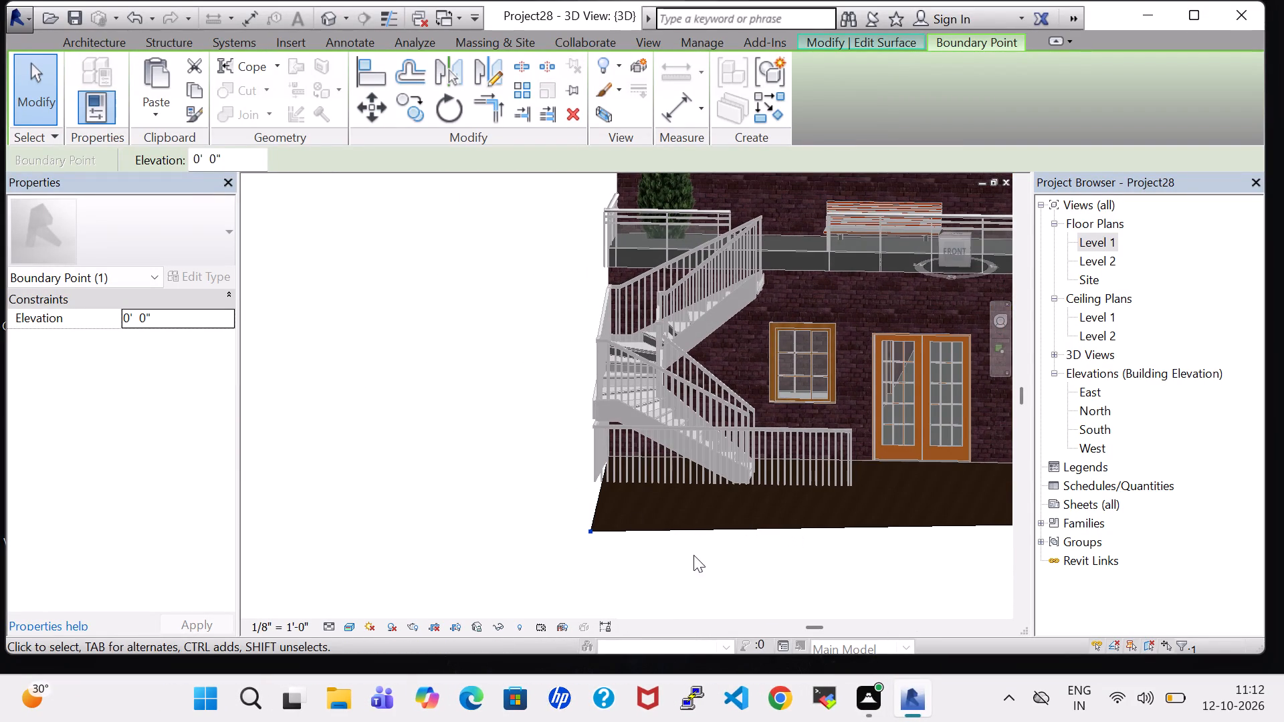
pyautogui.moveTo(882, 554); pyautogui.dragTo(624, 544, button='middle')
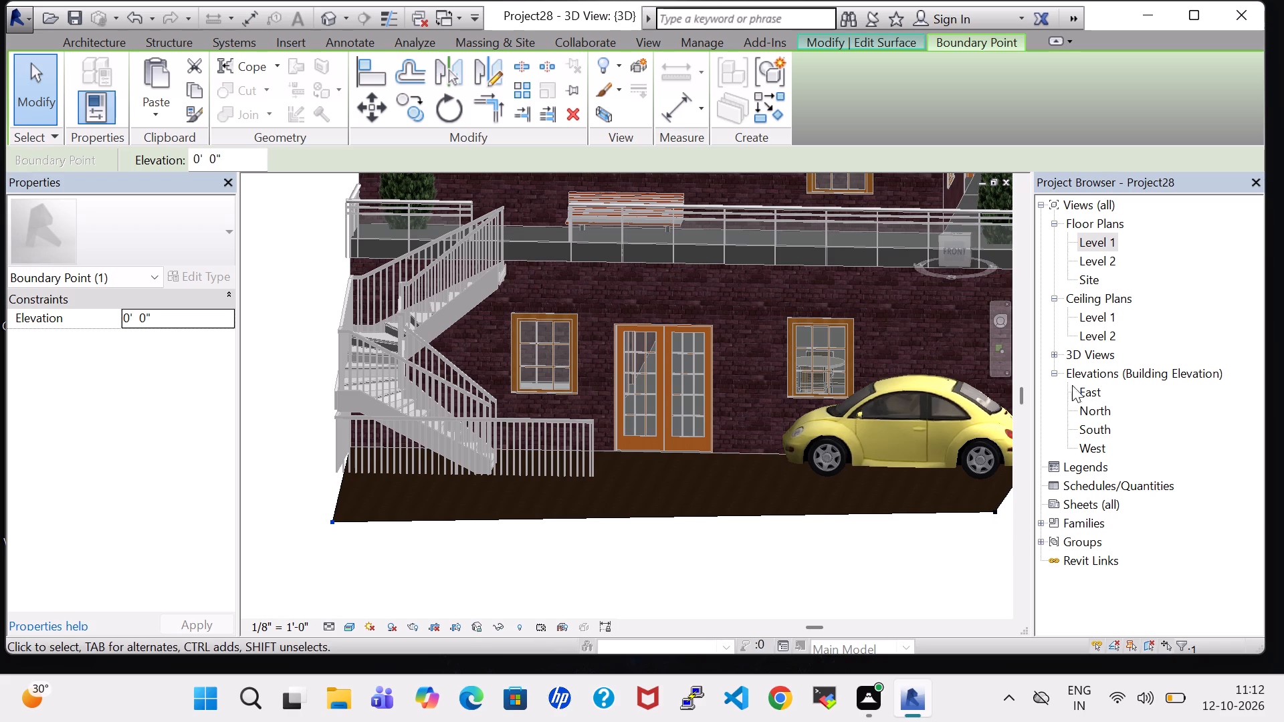
pyautogui.doubleClick(1103, 258)
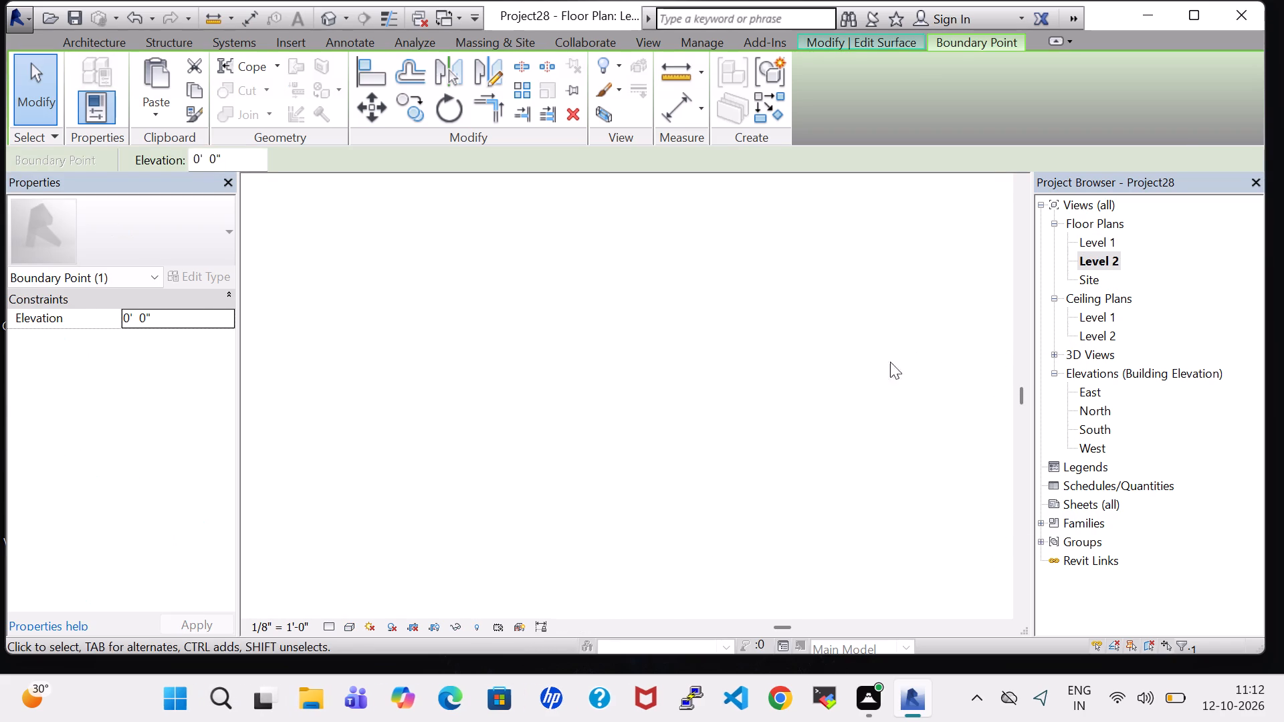
pyautogui.moveTo(841, 456); pyautogui.dragTo(860, 277, button='middle')
pyautogui.scroll(1, 841, 456)
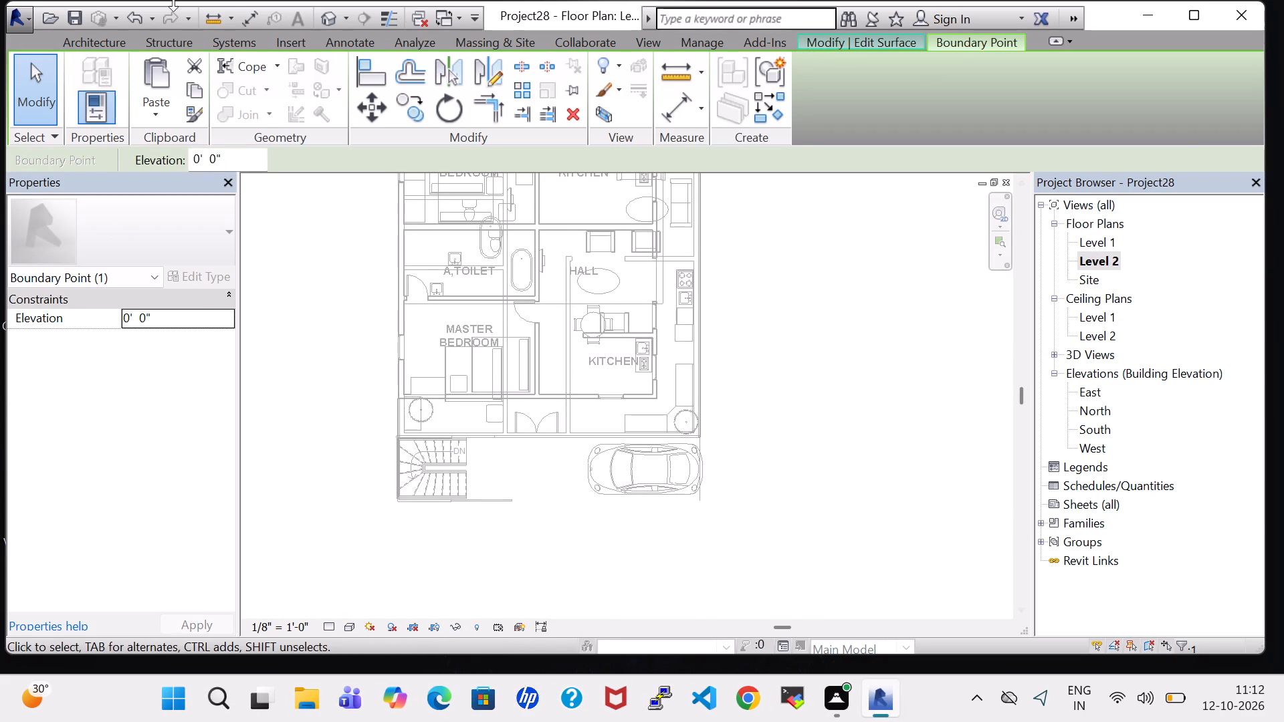
pyautogui.click(335, 20)
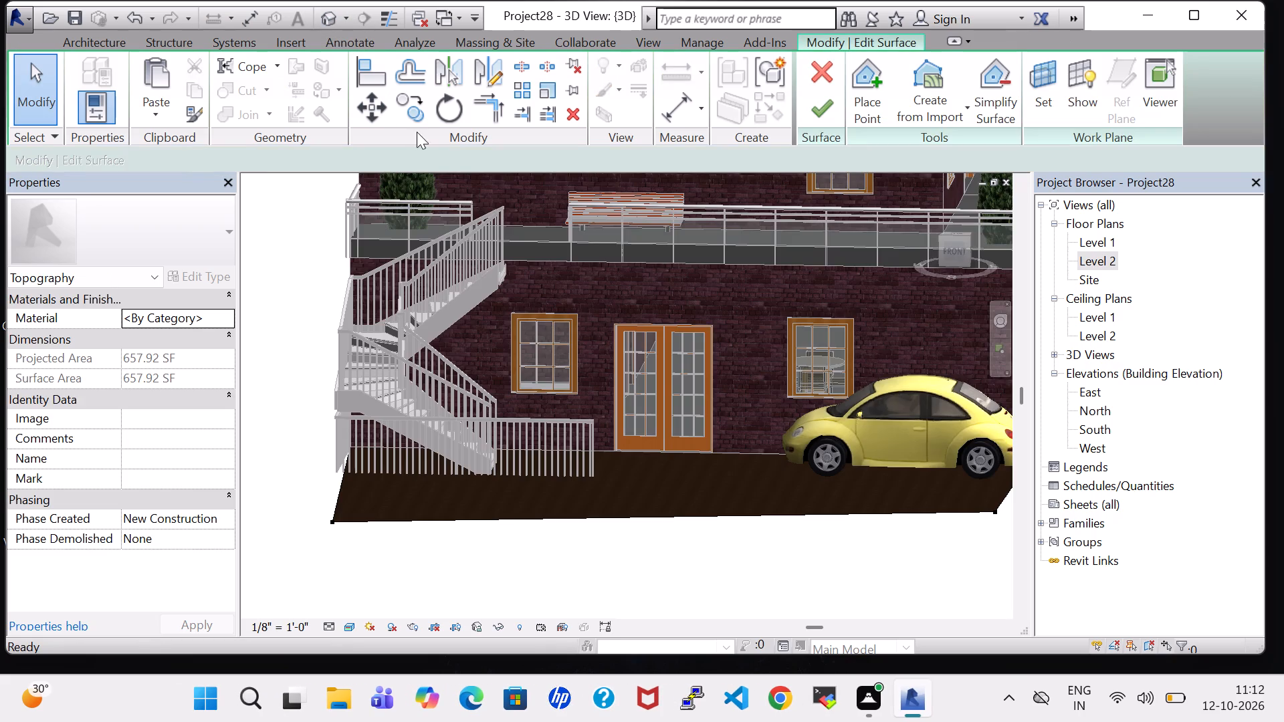
# Move the topography's outer corner at the car end further forward from the house front.
pyautogui.moveTo(995, 509); pyautogui.dragTo(1000, 554)
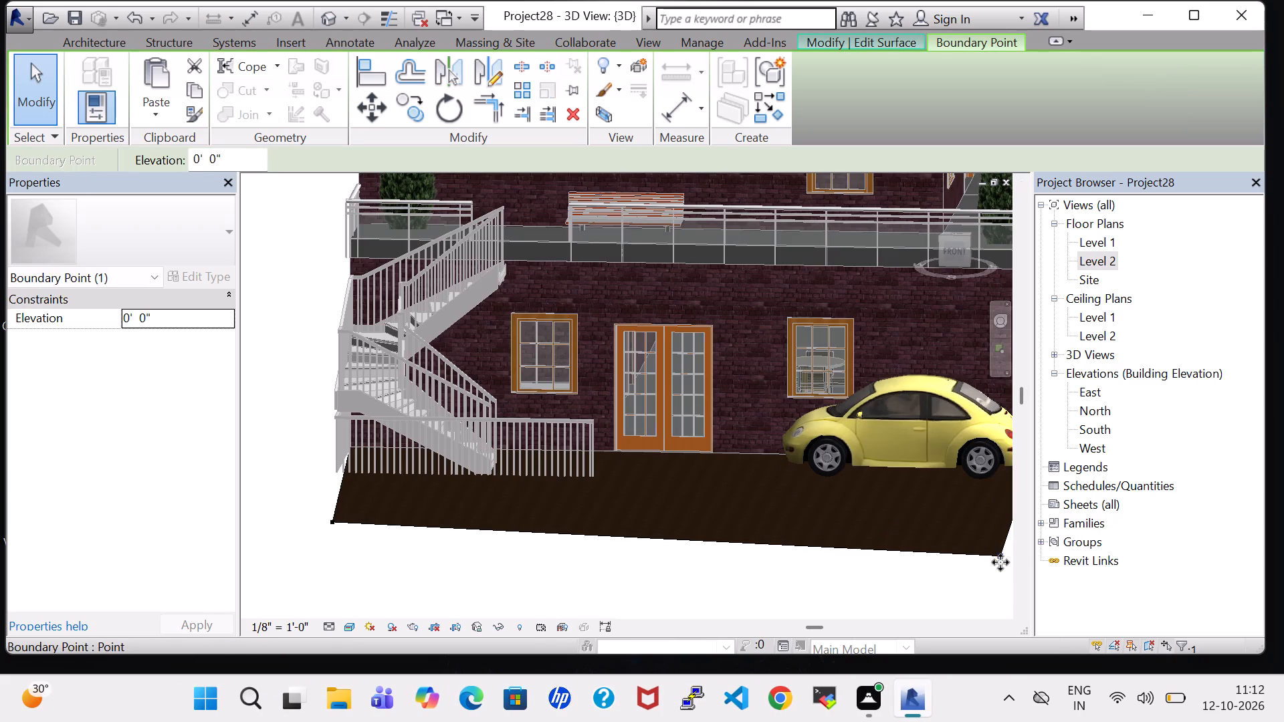
pyautogui.moveTo(1000, 554); pyautogui.dragTo(1004, 606)
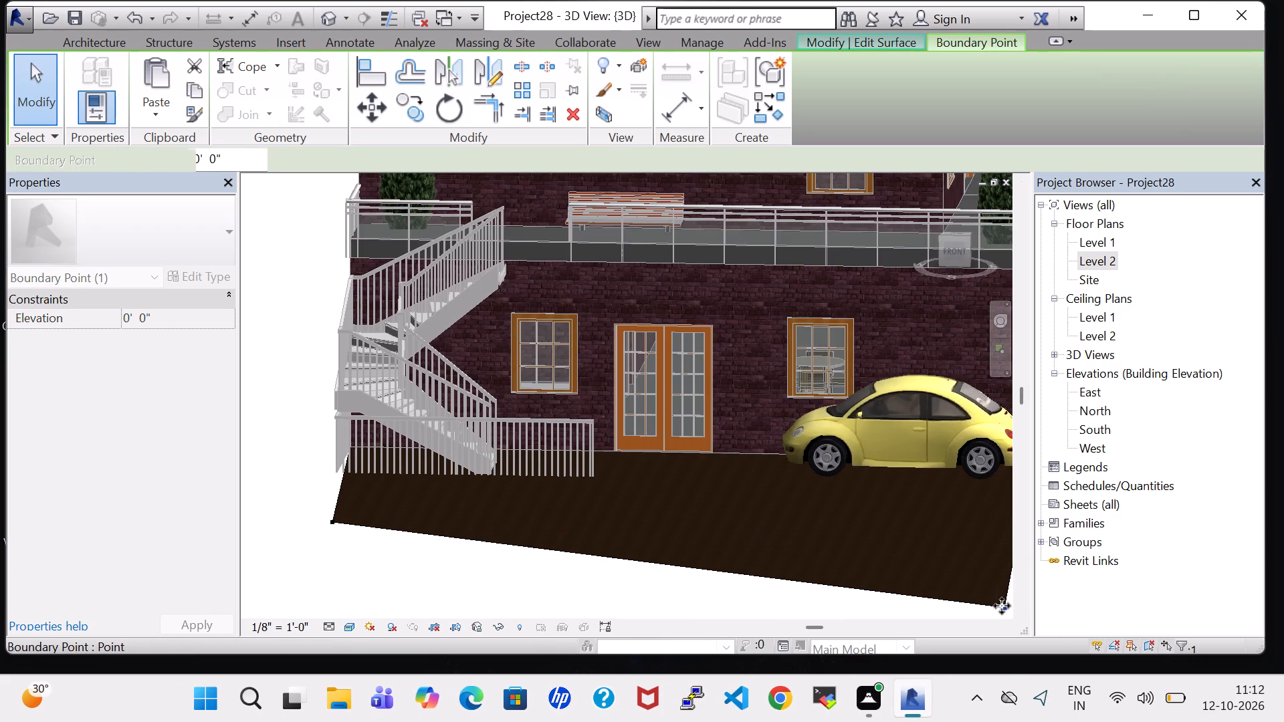
# Move the topography's outer corner at the staircase end further forward and slightly outward, and finish the surface edit.
pyautogui.moveTo(332, 527); pyautogui.dragTo(333, 543)
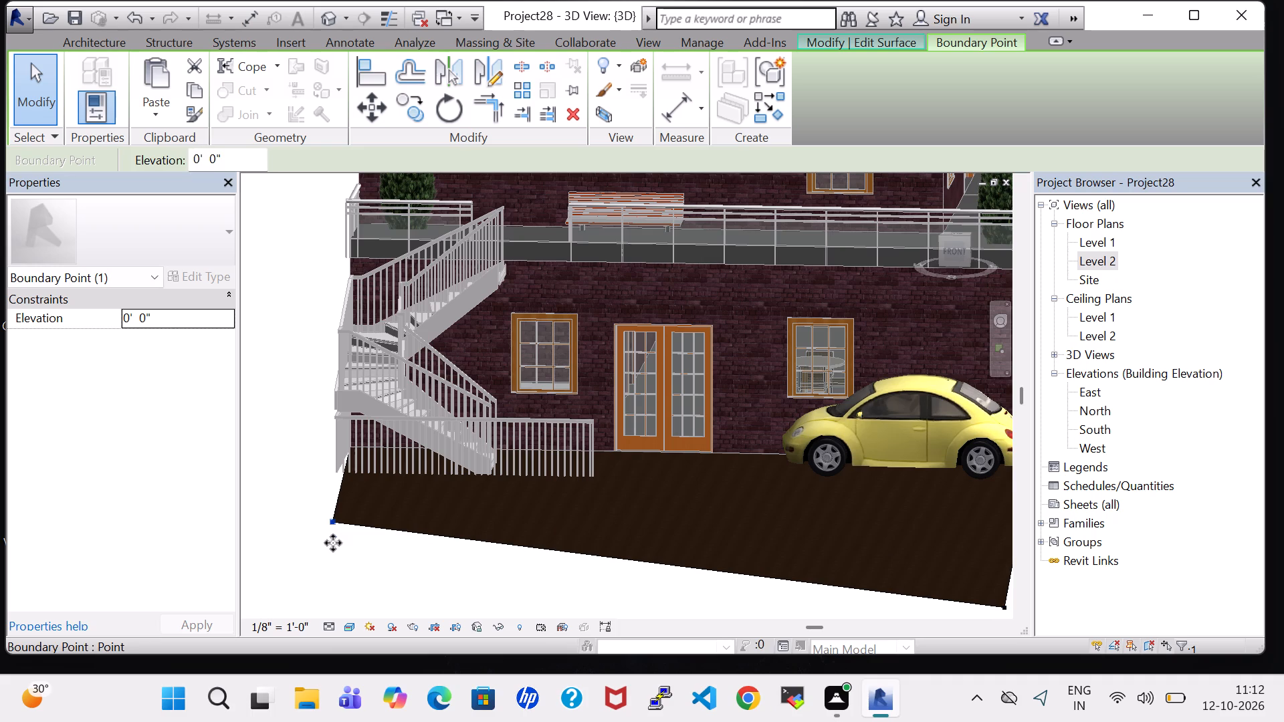
pyautogui.moveTo(333, 543); pyautogui.dragTo(334, 557)
pyautogui.moveTo(334, 554); pyautogui.dragTo(318, 558)
pyautogui.moveTo(335, 554); pyautogui.dragTo(322, 558)
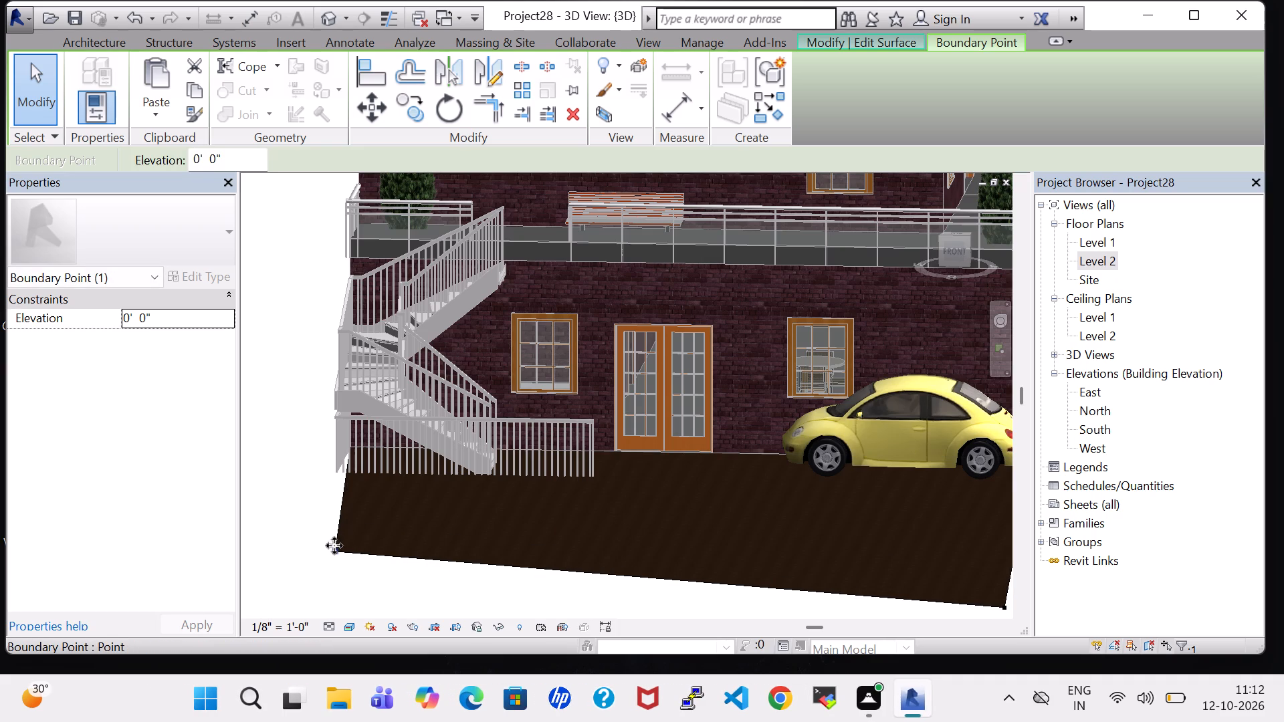
pyautogui.click(335, 550)
pyautogui.scroll(6, 335, 550)
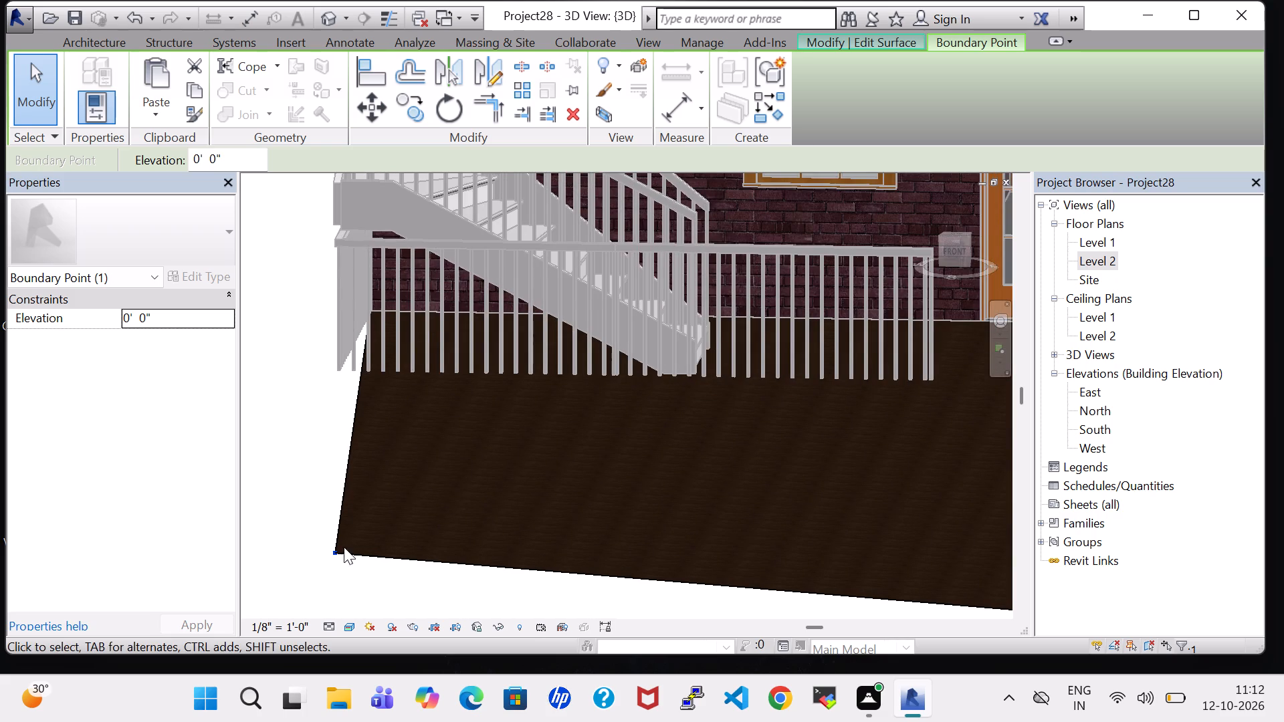
pyautogui.moveTo(335, 556); pyautogui.dragTo(313, 580)
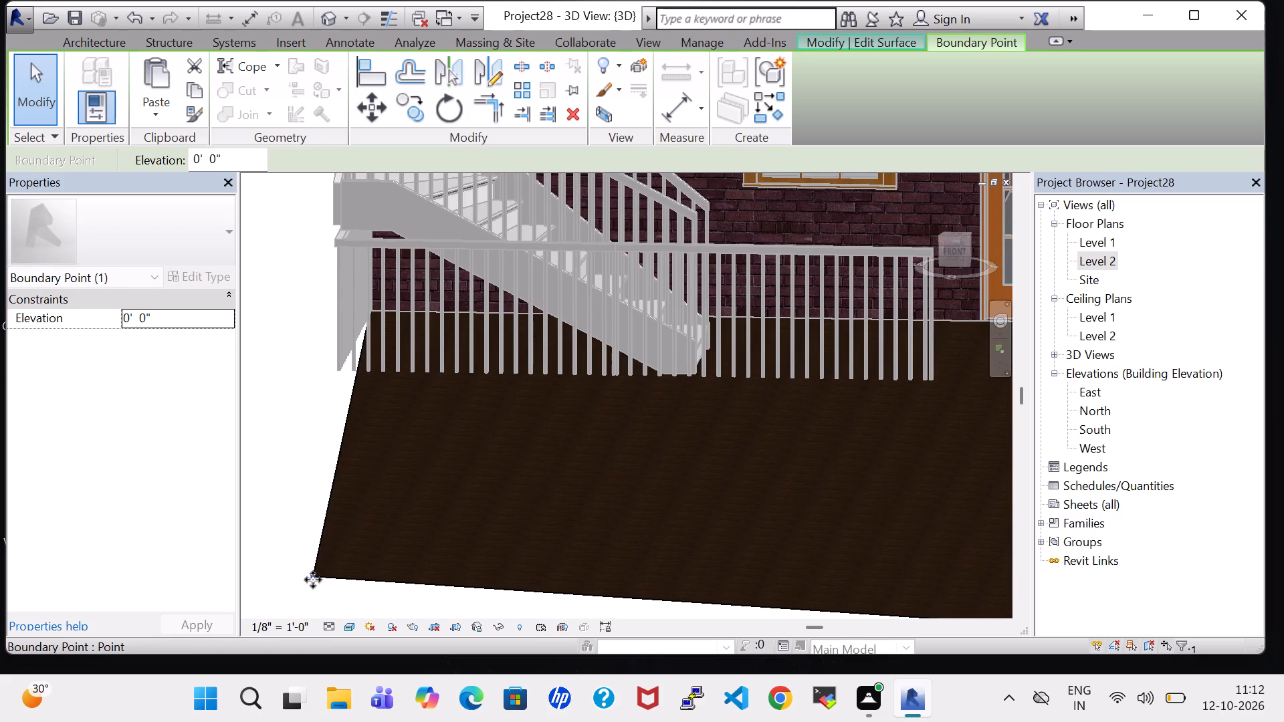
pyautogui.click(257, 491)
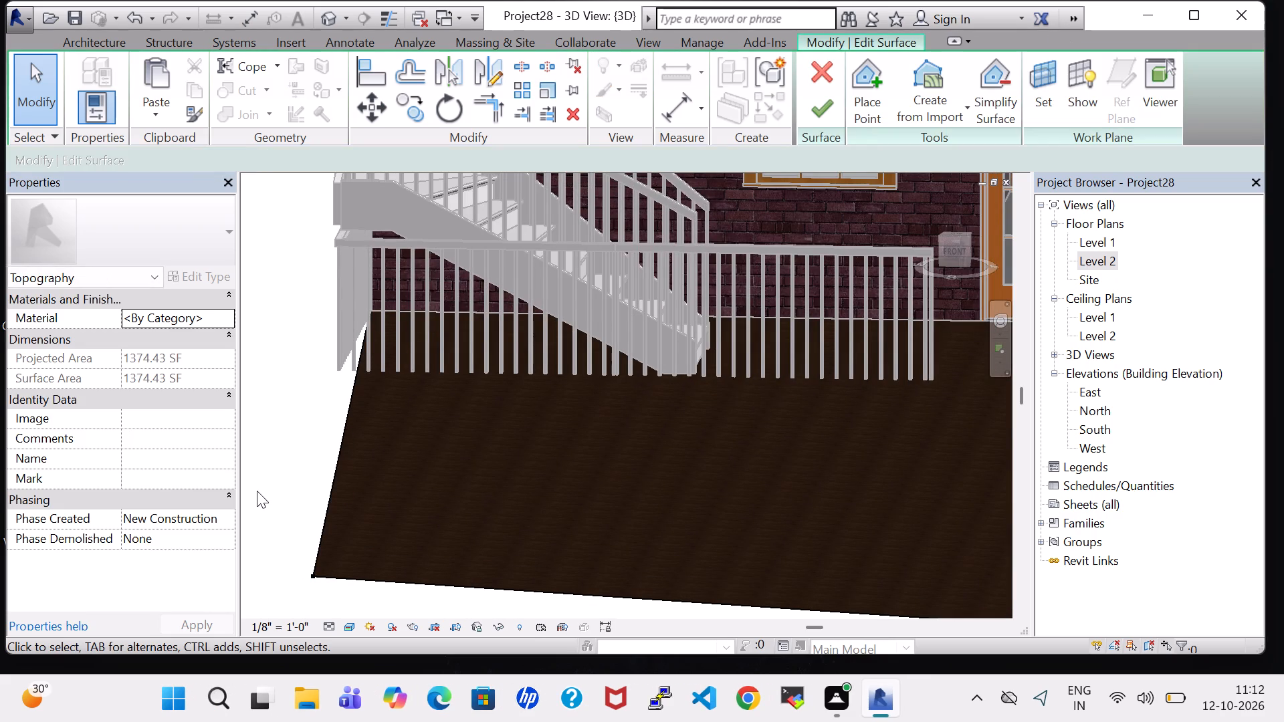
pyautogui.keyDown('shift'); pyautogui.moveTo(258, 491); pyautogui.dragTo(497, 553, button='middle'); pyautogui.keyUp('shift')
pyautogui.keyDown('shift'); pyautogui.moveTo(500, 548); pyautogui.dragTo(505, 536, button='middle'); pyautogui.keyUp('shift')
pyautogui.keyDown('shift'); pyautogui.moveTo(505, 536); pyautogui.dragTo(522, 507, button='middle'); pyautogui.keyUp('shift')
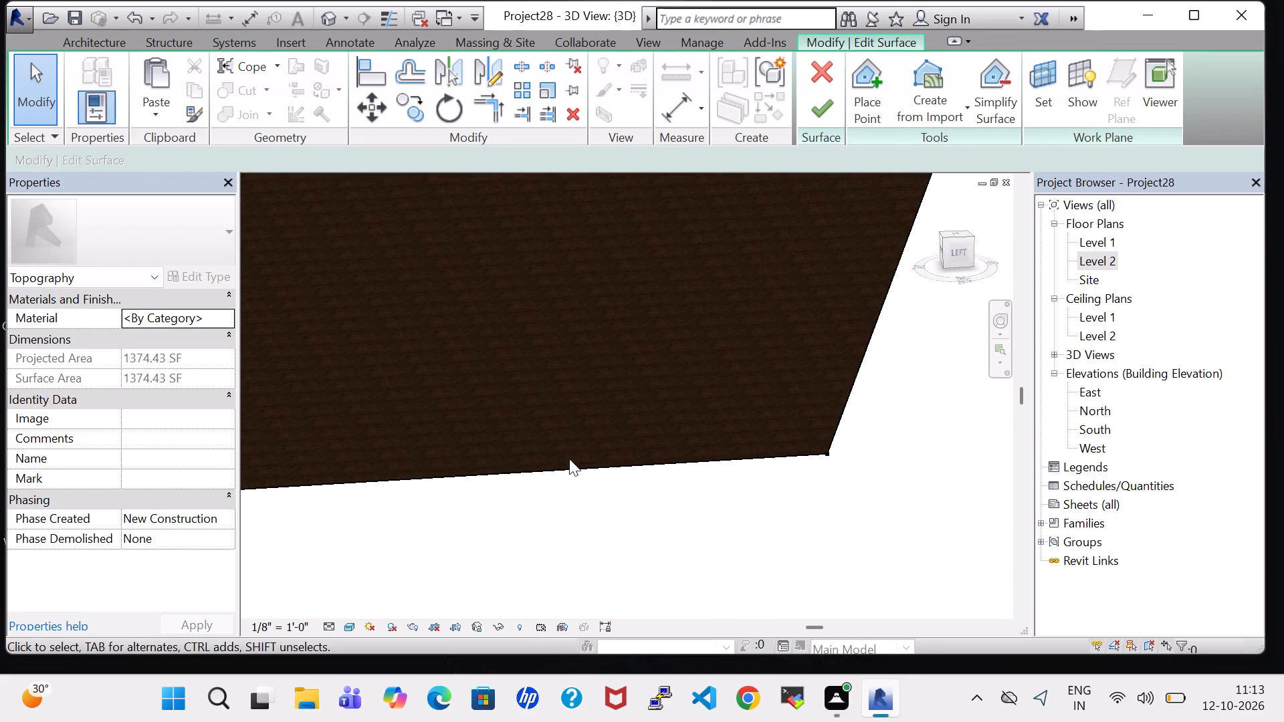
pyautogui.click(812, 122)
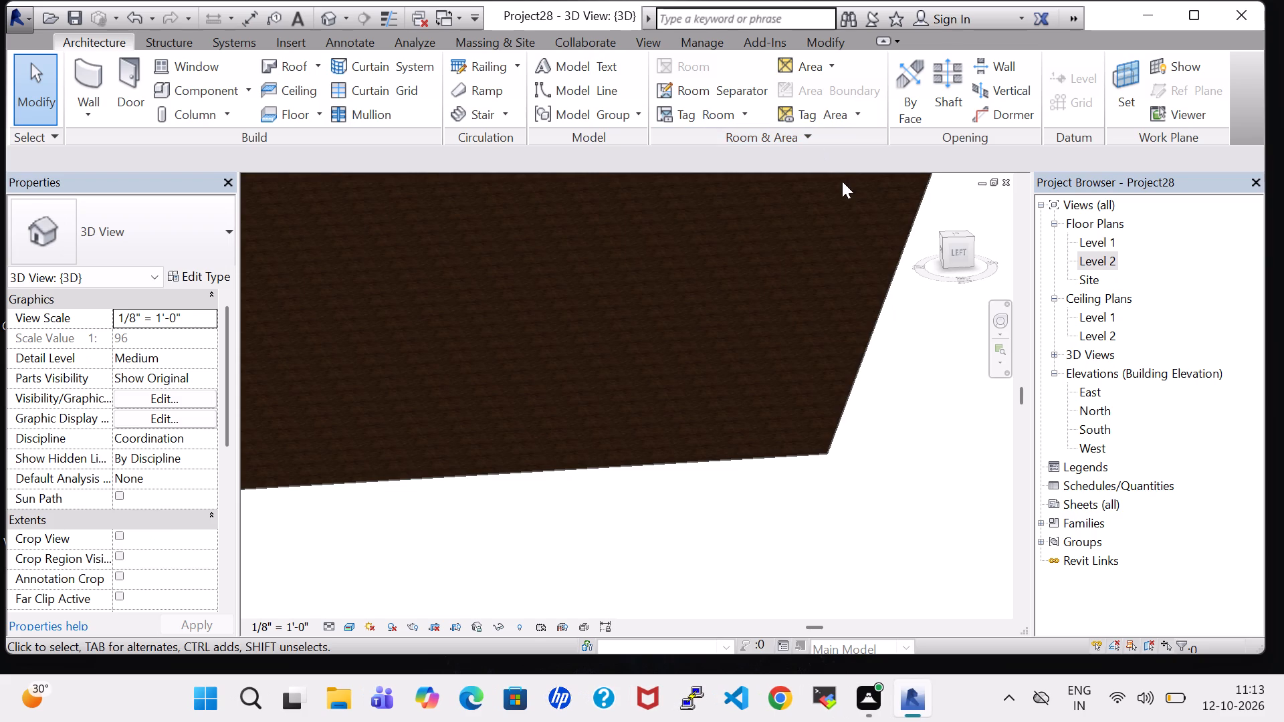
# Nudge the whole topography surface slightly sideways, outward at the staircase end of the house.
pyautogui.scroll(1, 952, 457)
pyautogui.keyDown('shift'); pyautogui.moveTo(944, 454); pyautogui.dragTo(671, 453, button='middle'); pyautogui.keyUp('shift')
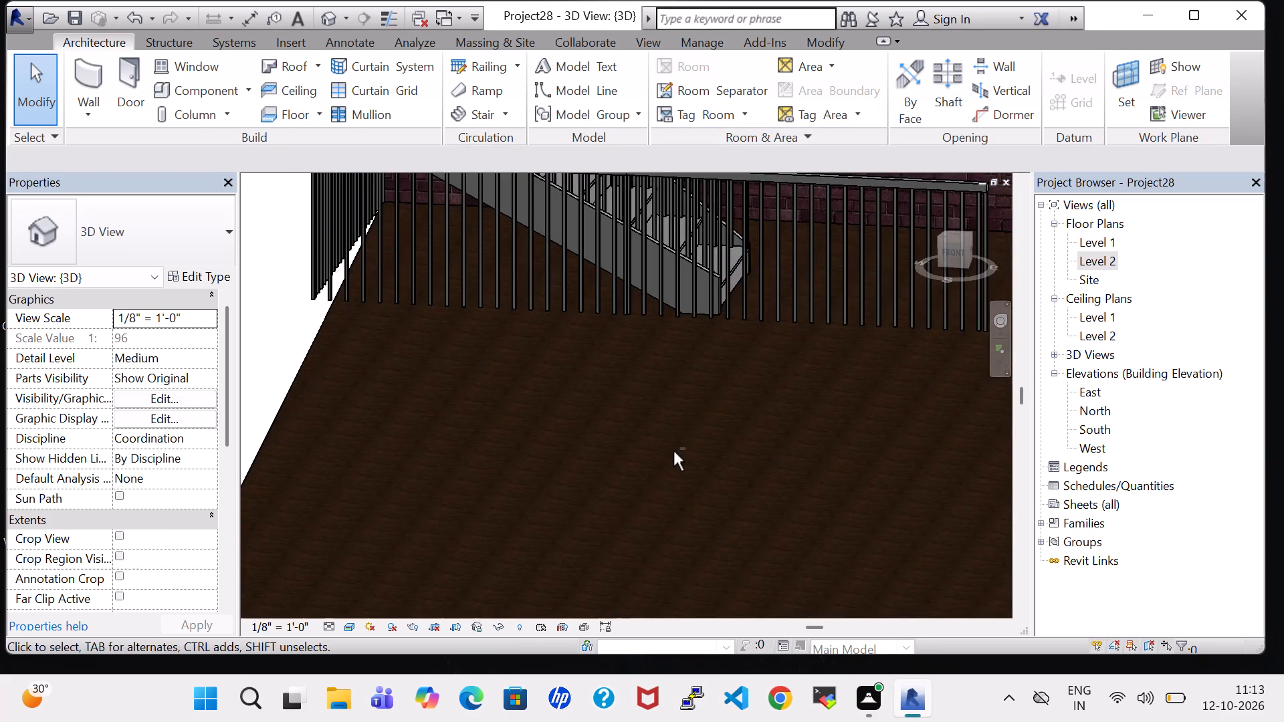
pyautogui.scroll(-4, 673, 451)
pyautogui.moveTo(601, 464); pyautogui.dragTo(732, 477, button='middle')
pyautogui.click(586, 425)
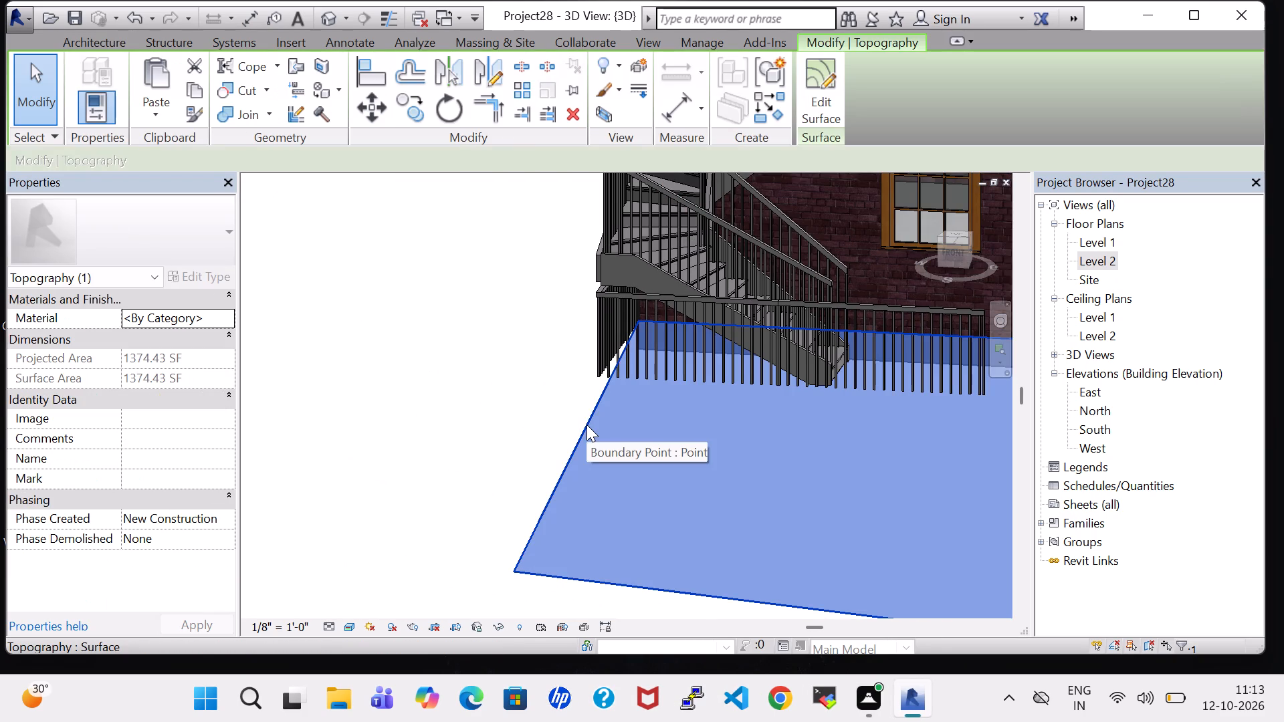
pyautogui.press('Left')
pyautogui.press('Left')
pyautogui.click(528, 416)
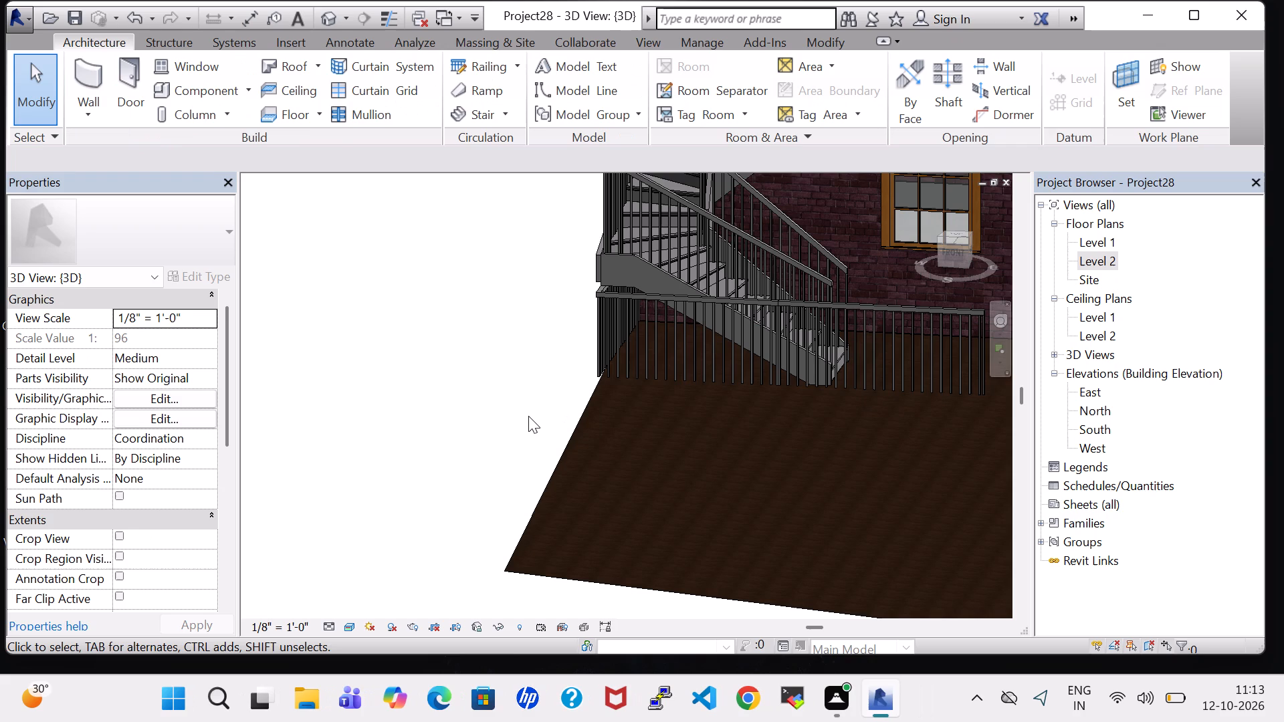
# Move the topography's outer corner at the car end back toward the house, bringing the front edge nearly parallel to the facade, and finish the surface edit.
pyautogui.keyDown('shift'); pyautogui.moveTo(528, 416); pyautogui.dragTo(690, 441, button='middle'); pyautogui.keyUp('shift')
pyautogui.scroll(1, 785, 379)
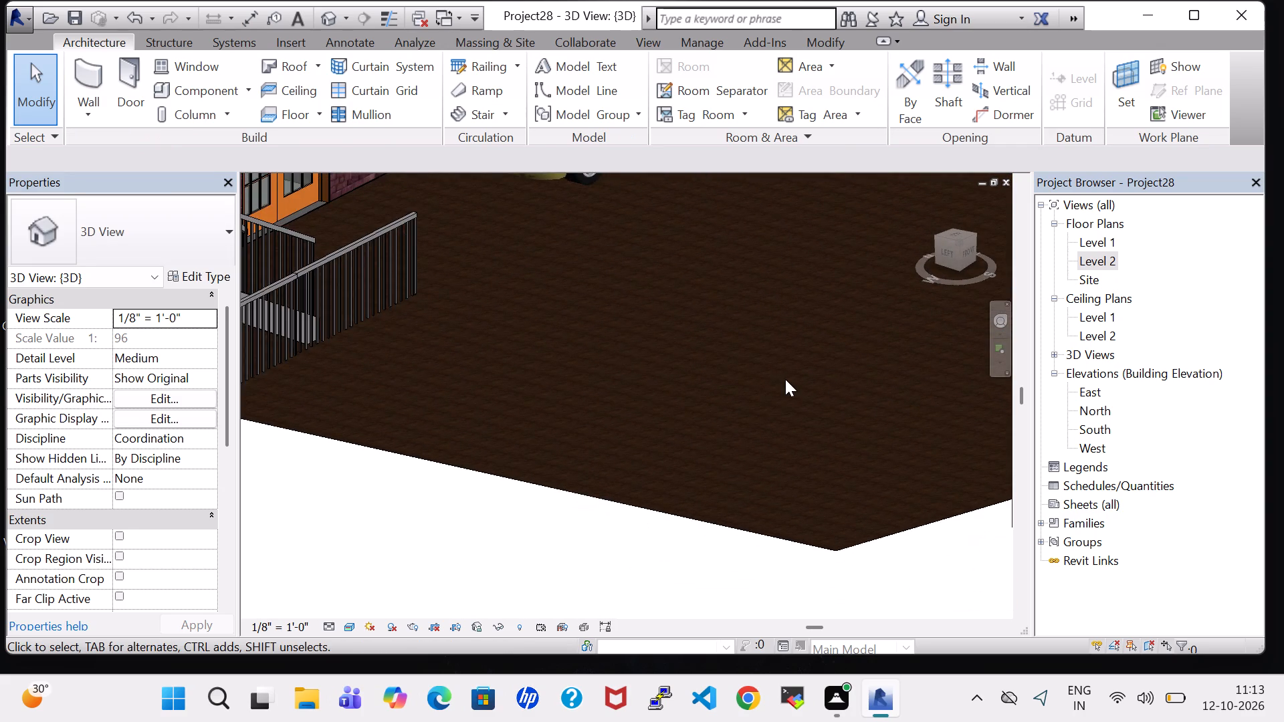
pyautogui.scroll(-7, 785, 379)
pyautogui.moveTo(900, 484); pyautogui.dragTo(768, 443, button='middle')
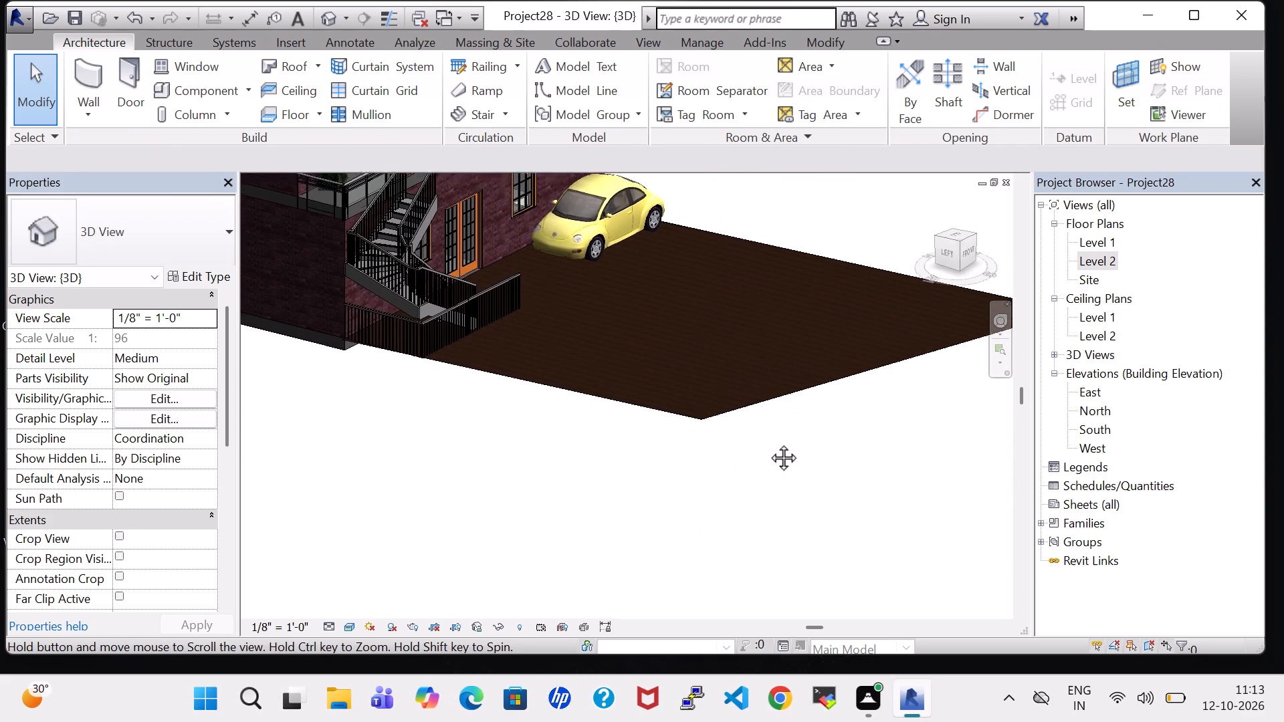
pyautogui.moveTo(768, 443); pyautogui.dragTo(621, 449, button='middle')
pyautogui.keyDown('shift'); pyautogui.moveTo(849, 369); pyautogui.dragTo(691, 374, button='middle'); pyautogui.keyUp('shift')
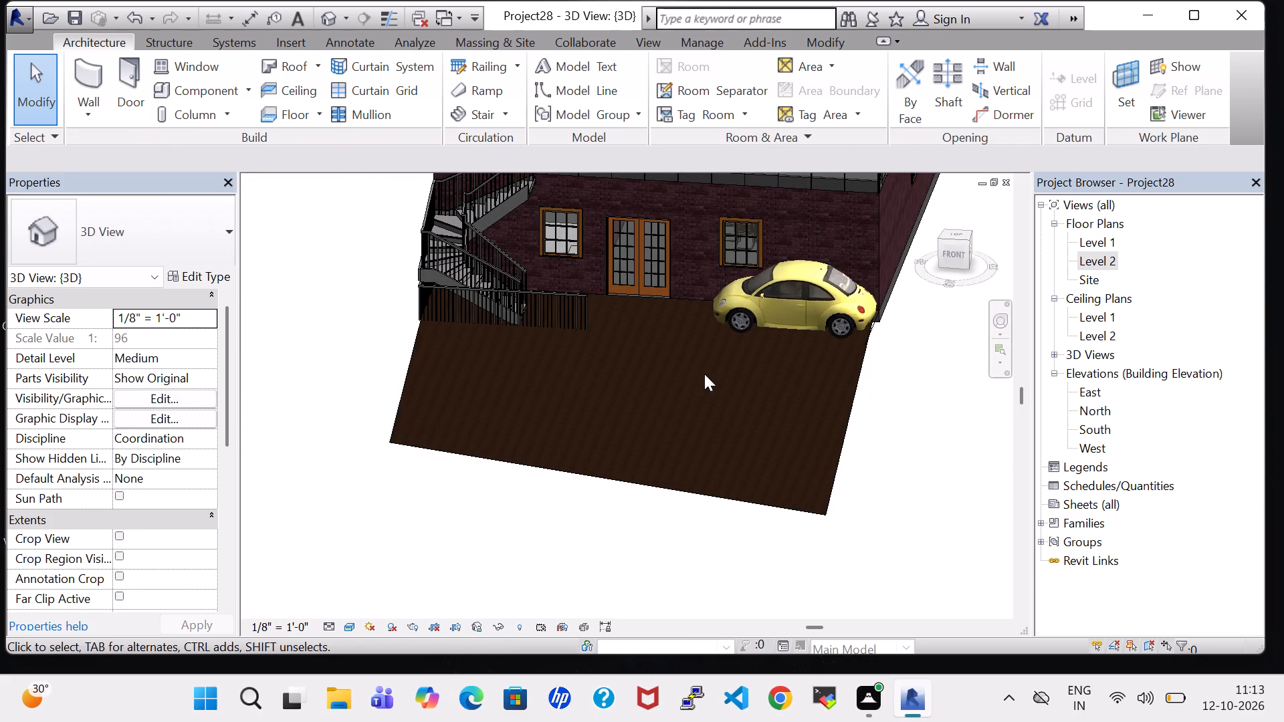
pyautogui.click(814, 512)
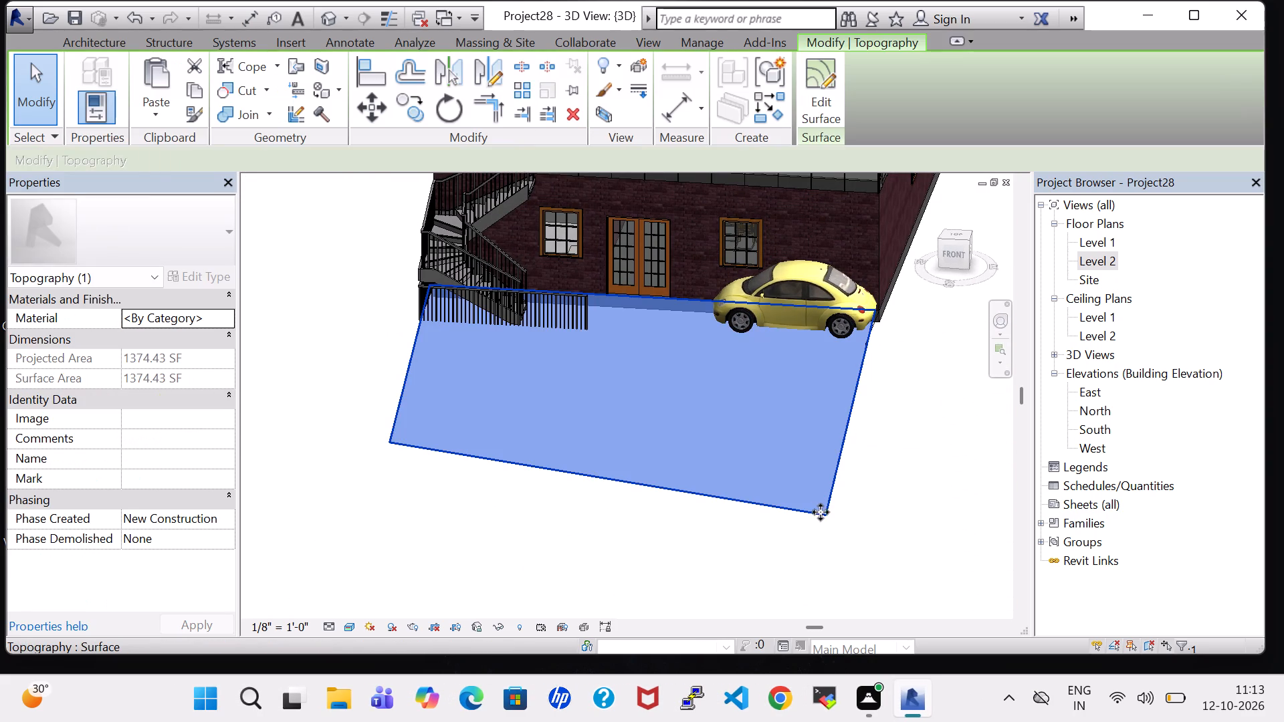
pyautogui.click(813, 108)
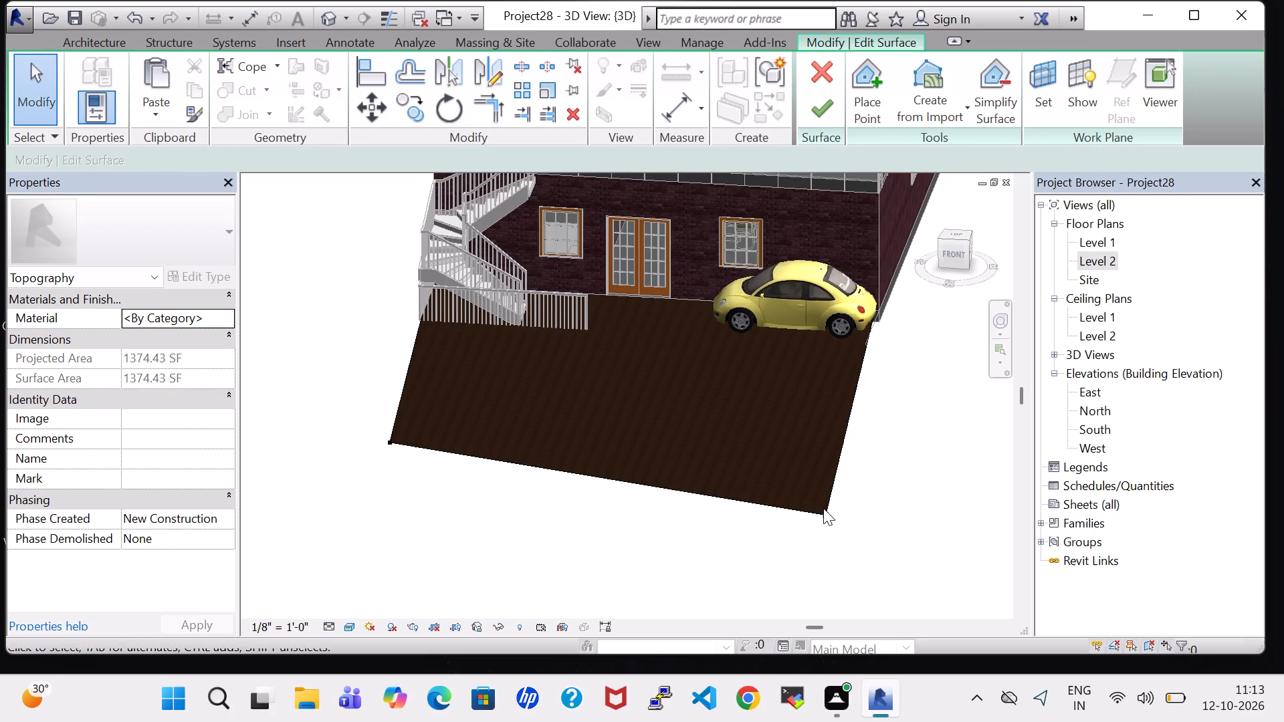
pyautogui.press('Up')
pyautogui.click(823, 509)
pyautogui.press('Up')
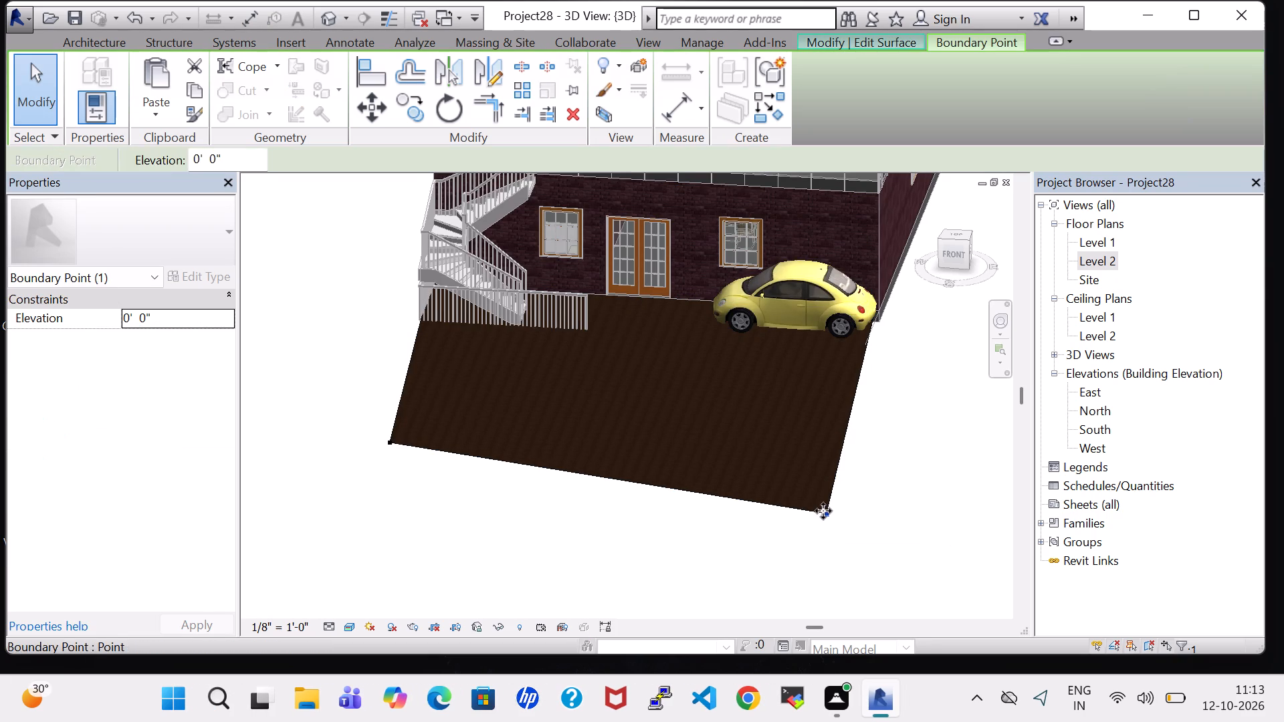
pyautogui.press('Up')
pyautogui.press('Up')
pyautogui.press('Up')
pyautogui.press('Up')
pyautogui.press('Up')
pyautogui.press('Up')
pyautogui.press('Up')
pyautogui.press('Up')
pyautogui.press('Up')
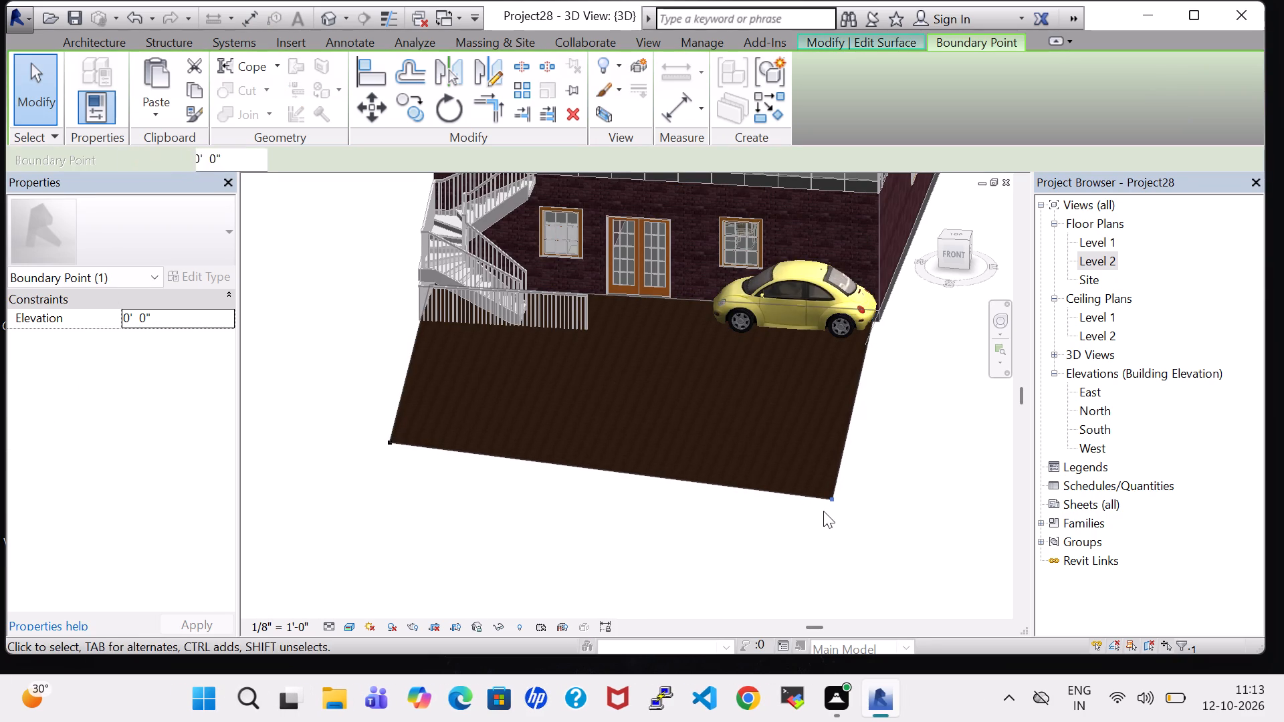
pyautogui.press('Up')
pyautogui.press('Up')
pyautogui.press('Up')
pyautogui.press('Up')
pyautogui.press('Up')
pyautogui.press('Up')
pyautogui.press('Up')
pyautogui.press('Up')
pyautogui.press('Up')
pyautogui.press('Up')
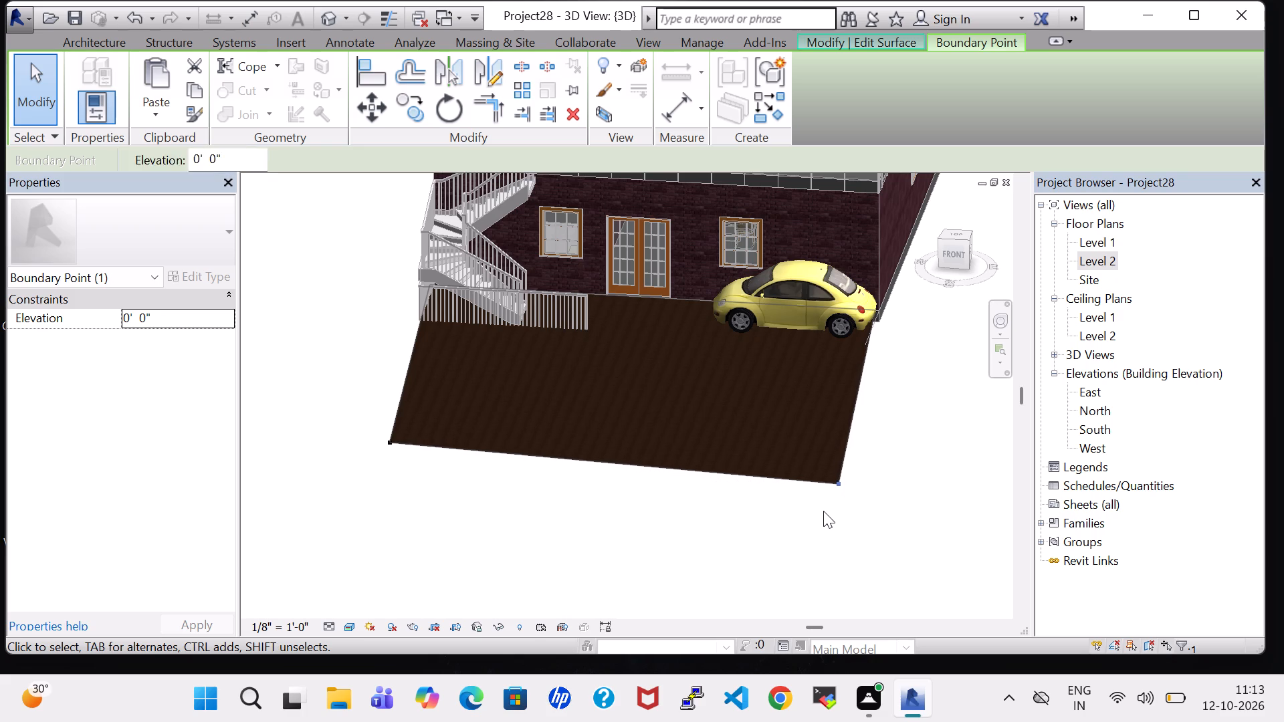
pyautogui.press('Up')
pyautogui.press('Up')
pyautogui.press('Up')
pyautogui.press('Up')
pyautogui.press('Up')
pyautogui.press('Up')
pyautogui.press('Up')
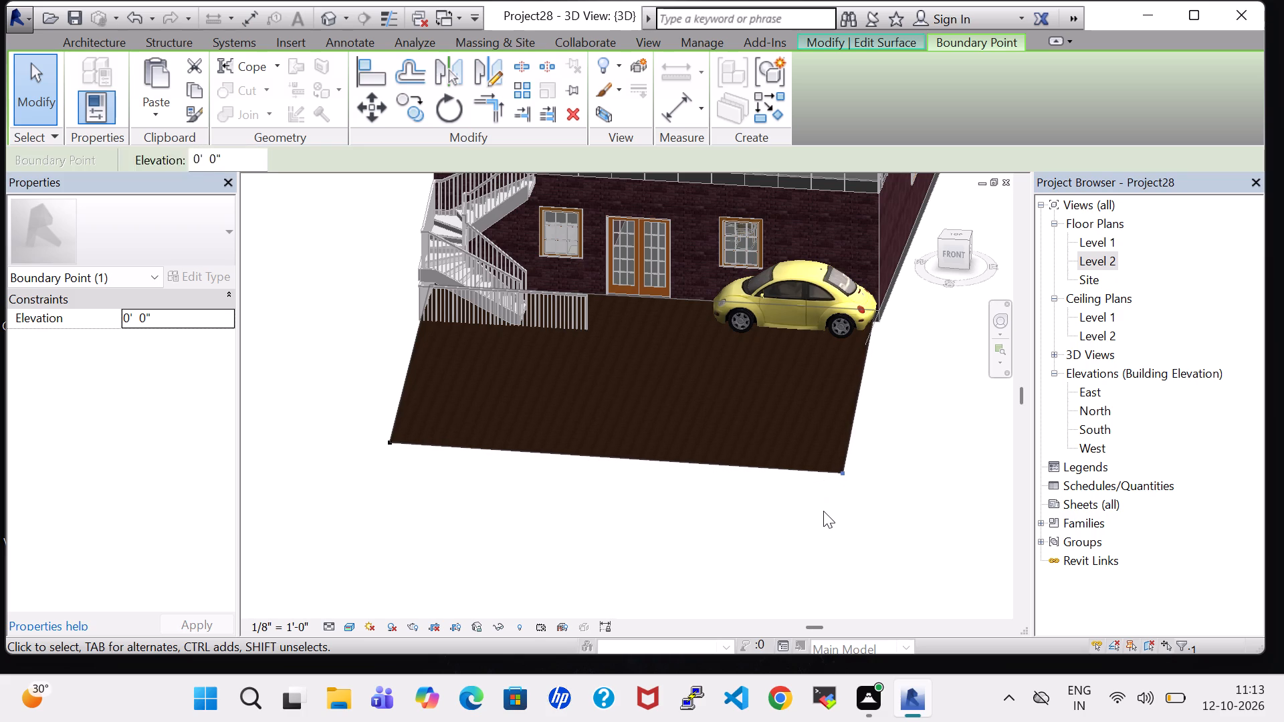
pyautogui.press('Up')
pyautogui.press('Up')
pyautogui.press('Up')
pyautogui.press('Up')
pyautogui.press('Up')
pyautogui.press('Up')
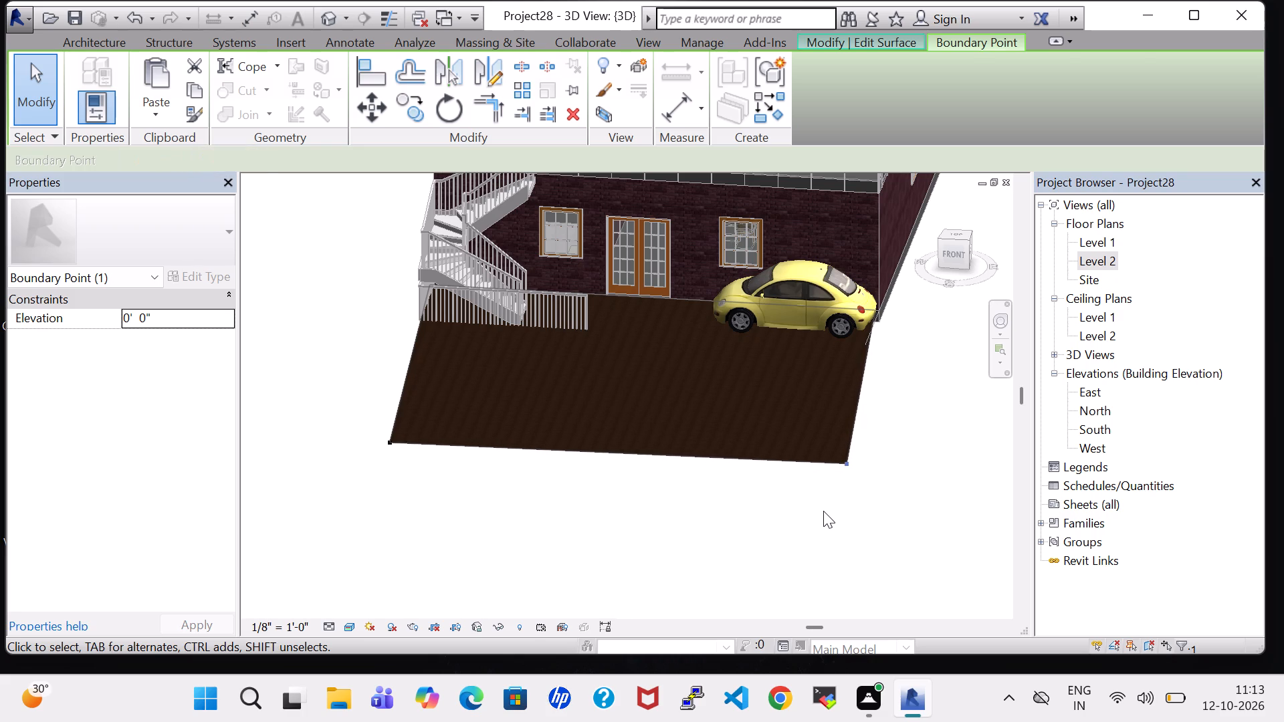
pyautogui.click(823, 511)
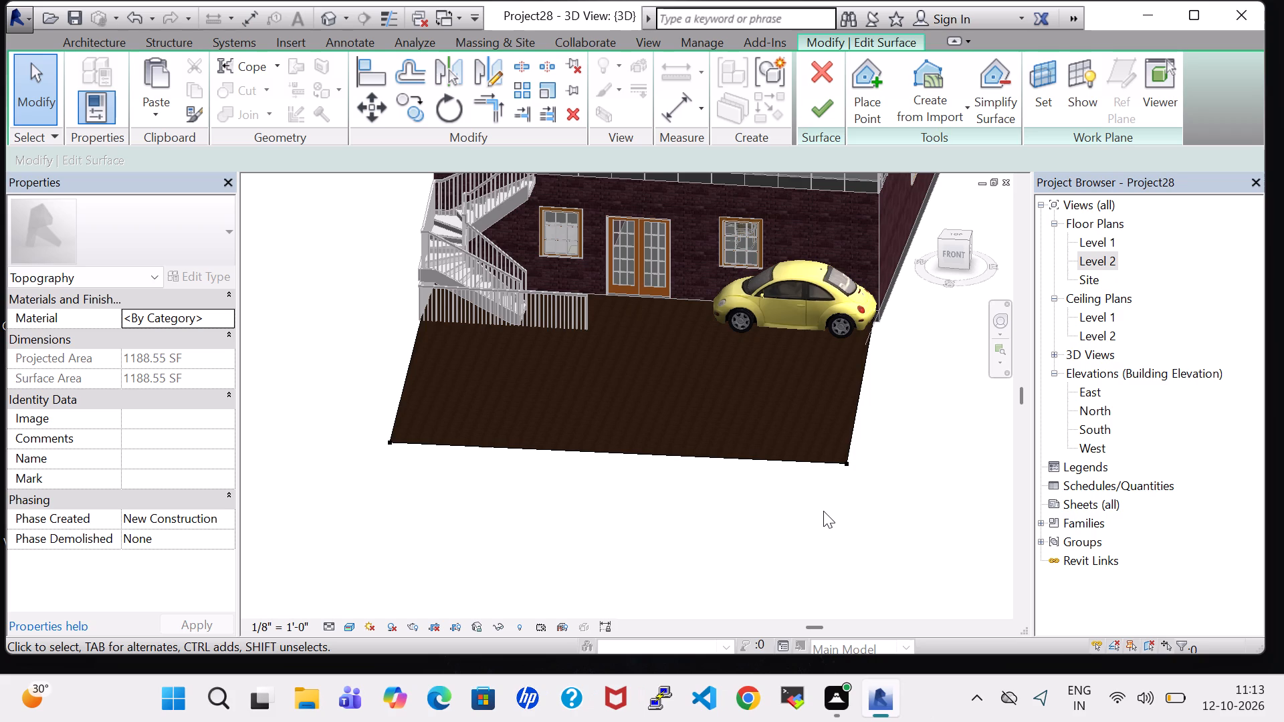
pyautogui.click(815, 112)
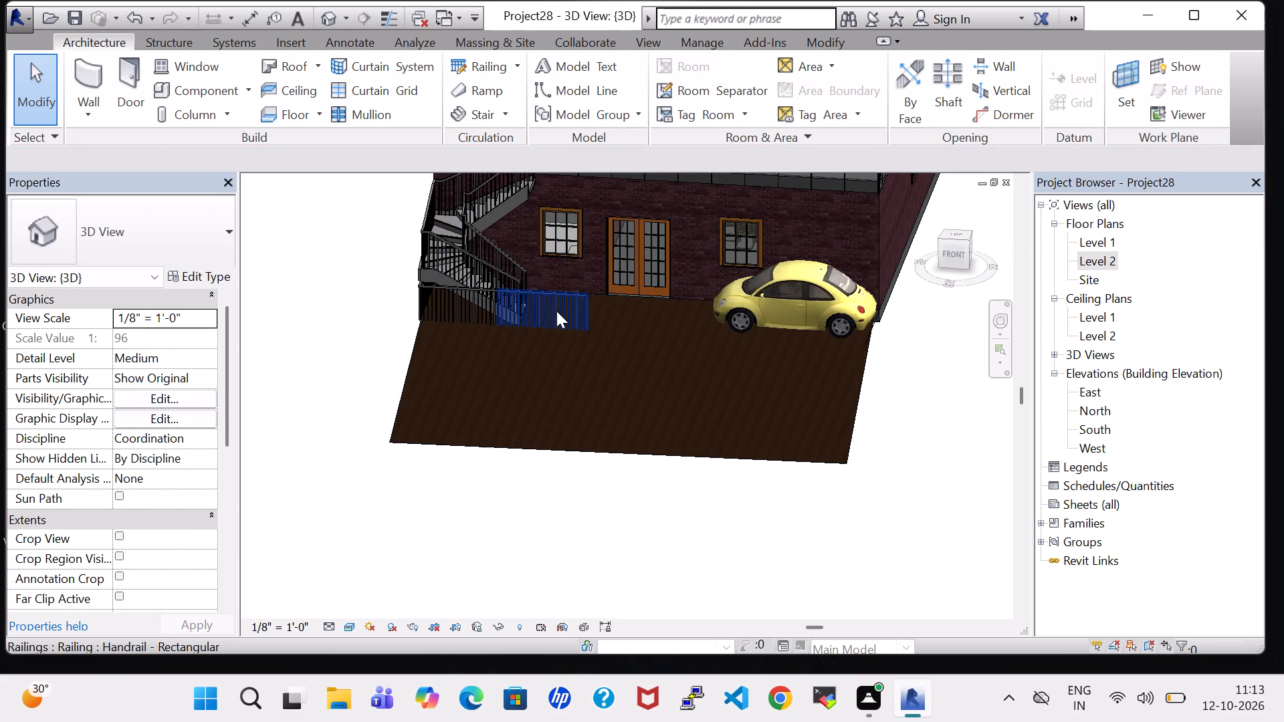
# Delete the two ground-level handrail sections around the foot of the staircase.
pyautogui.click(557, 312)
pyautogui.press('Delete')
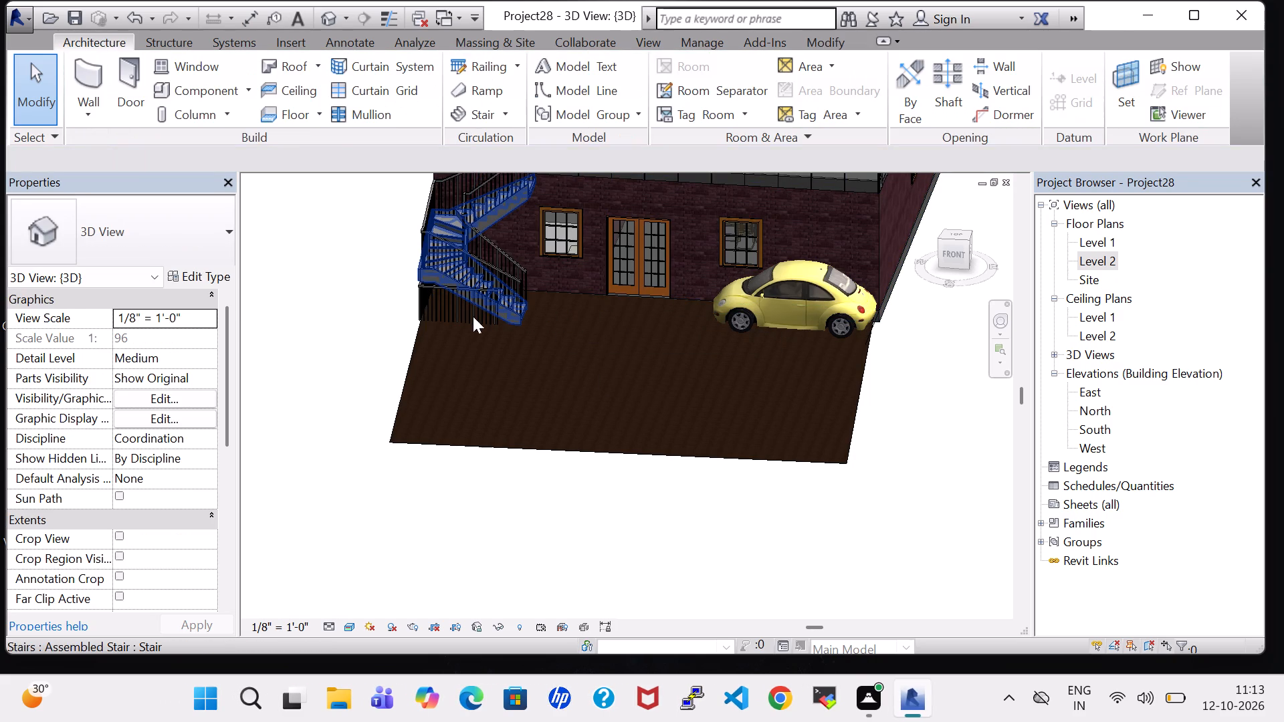
pyautogui.click(446, 304)
pyautogui.press('Delete')
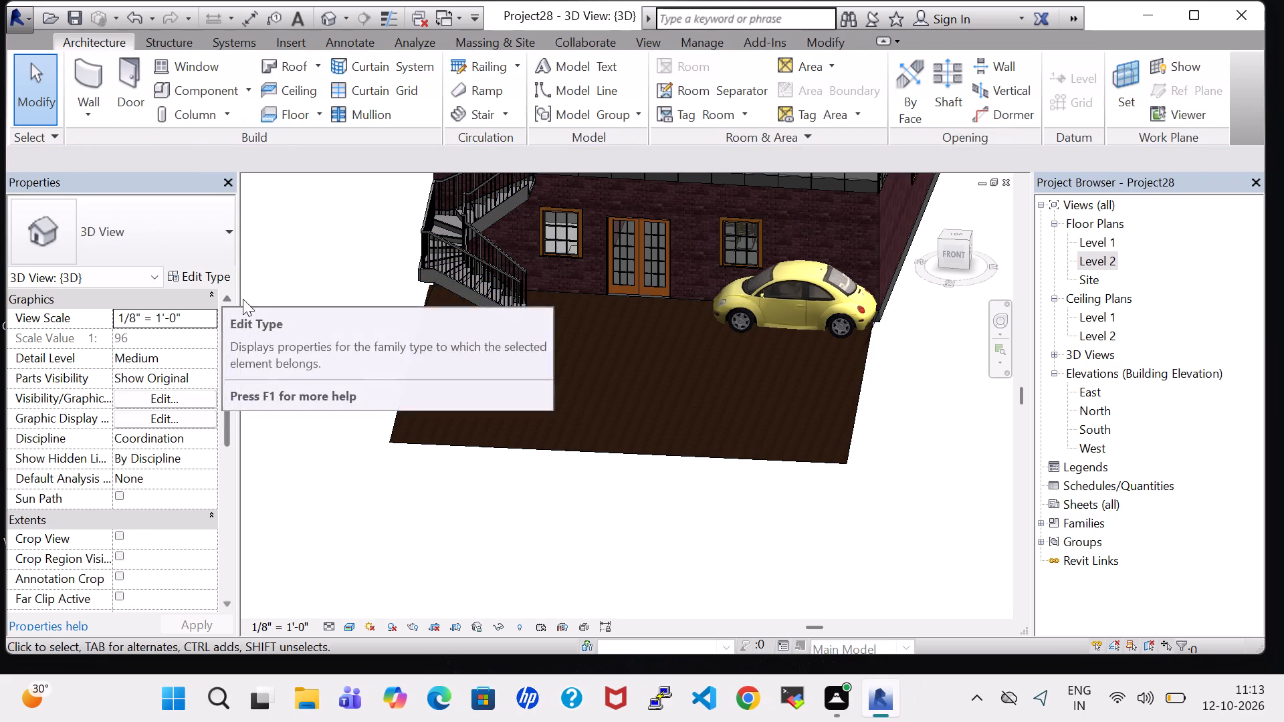
# Create a Handrail - Rectangular railing on Level 1 along the staircase-side ground edge, about 33'-3" from the house corner to the outer corner.
pyautogui.keyDown('shift'); pyautogui.moveTo(350, 297); pyautogui.dragTo(461, 334, button='middle'); pyautogui.keyUp('shift')
pyautogui.keyDown('shift'); pyautogui.scroll(1, 461, 334); pyautogui.keyUp('shift')
pyautogui.moveTo(344, 392); pyautogui.dragTo(443, 439, button='middle')
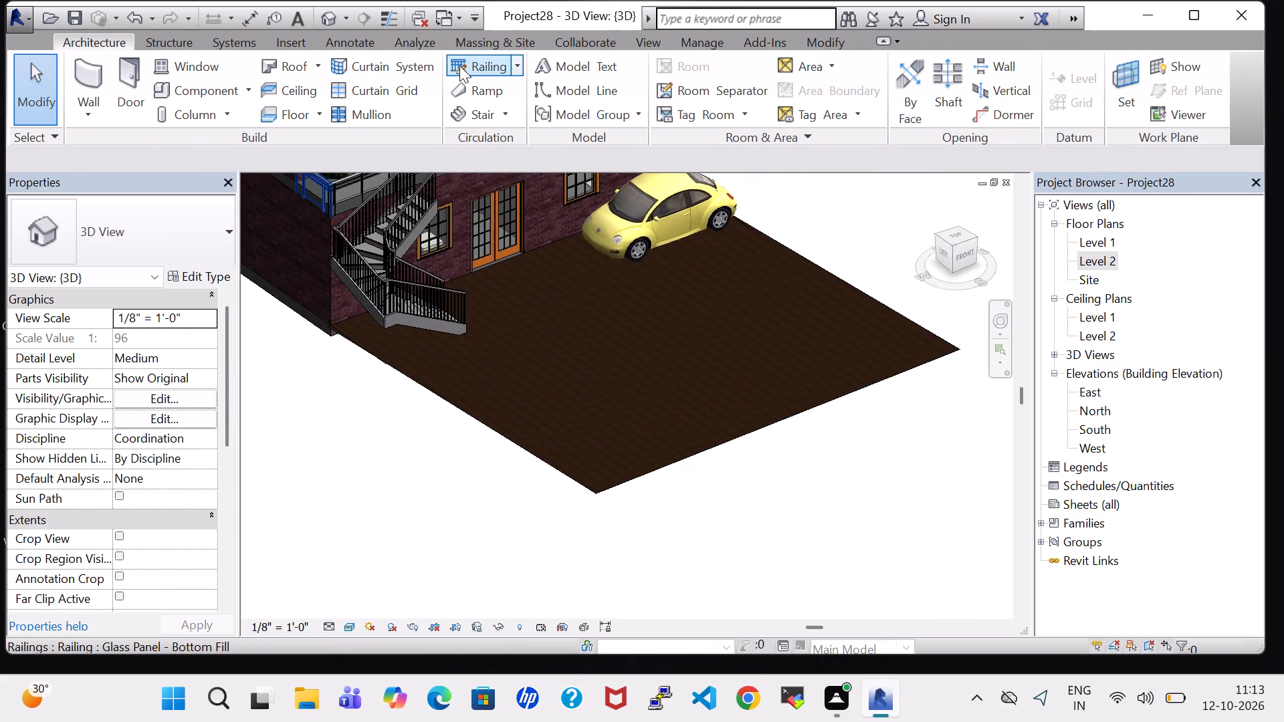
pyautogui.click(460, 65)
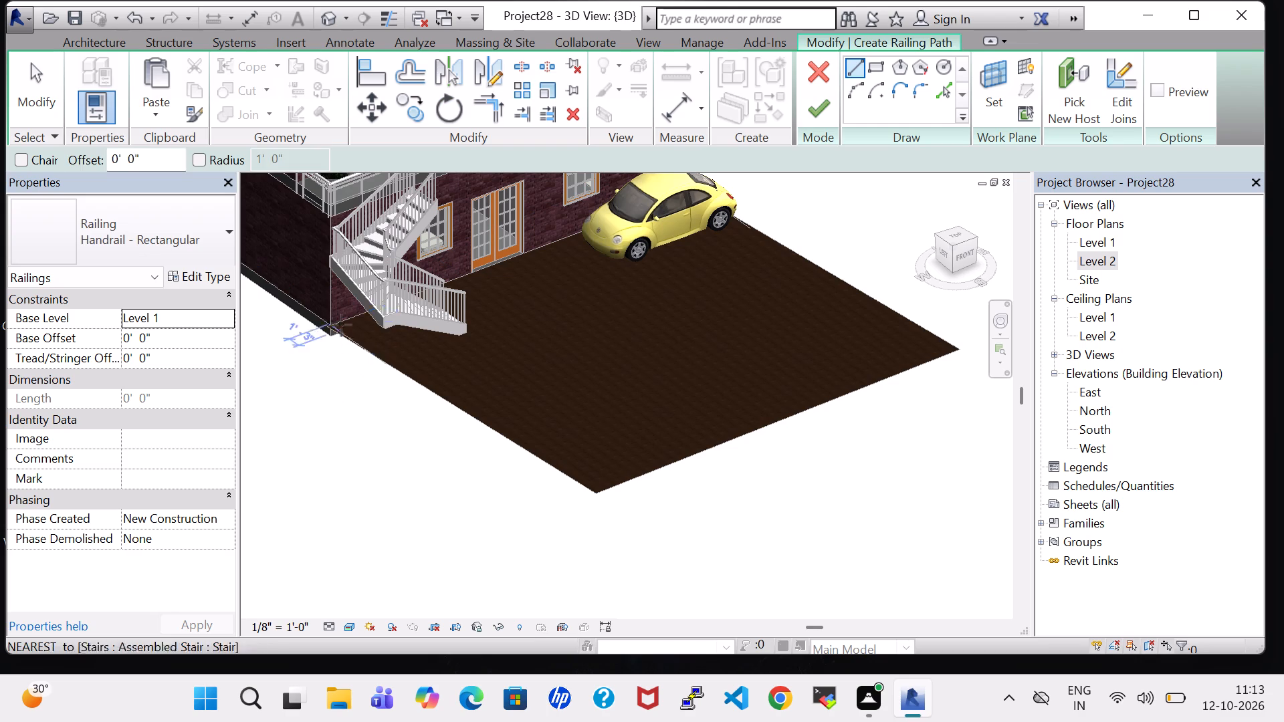
pyautogui.click(331, 327)
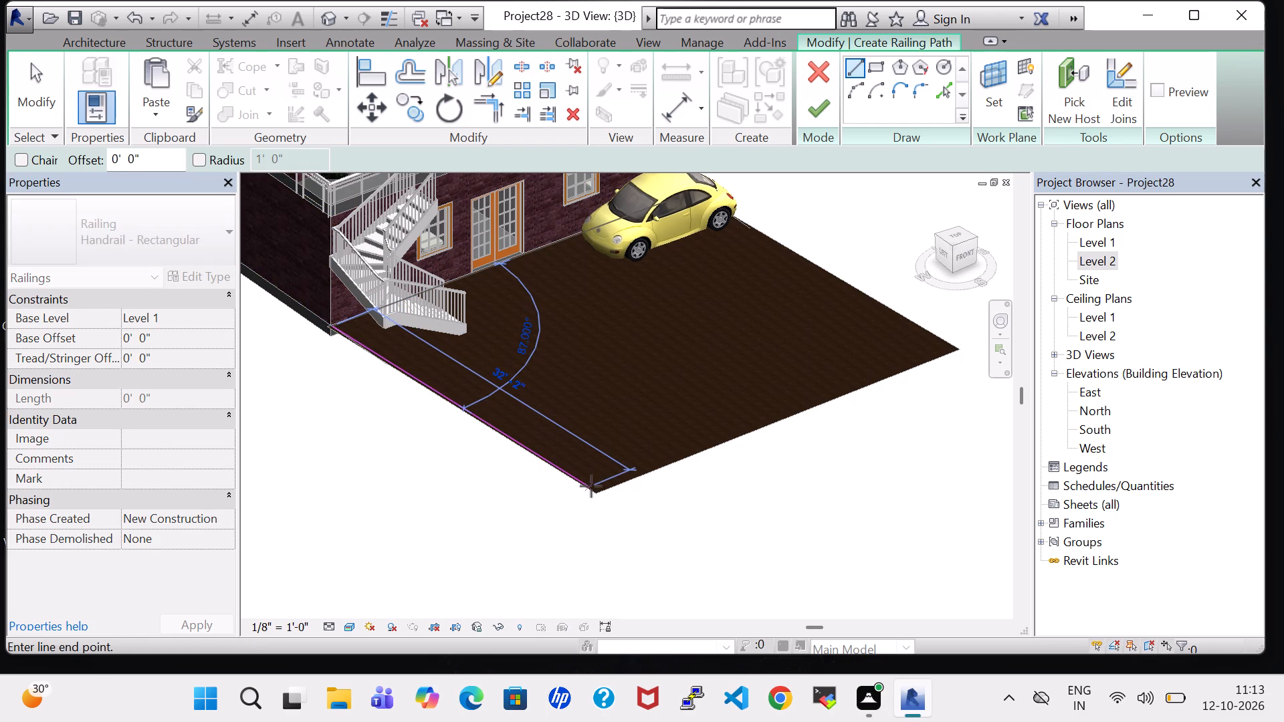
pyautogui.scroll(7, 600, 493)
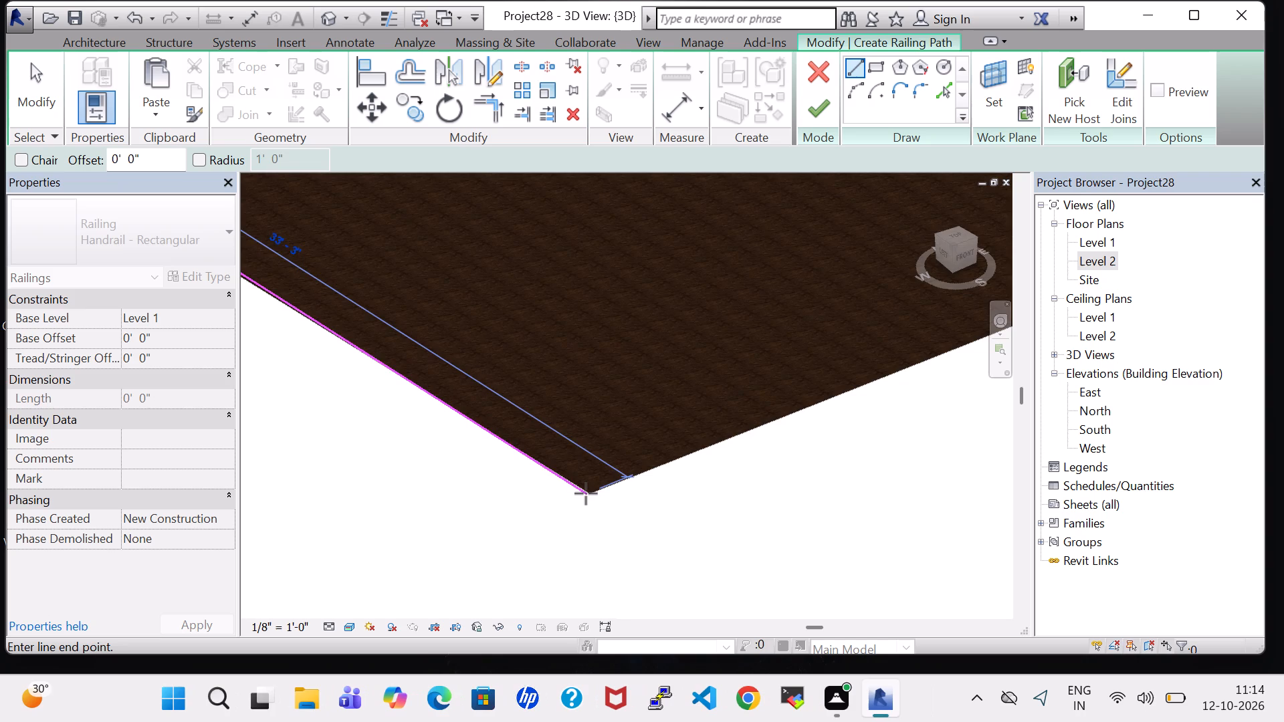
pyautogui.scroll(9, 586, 493)
pyautogui.click(602, 492)
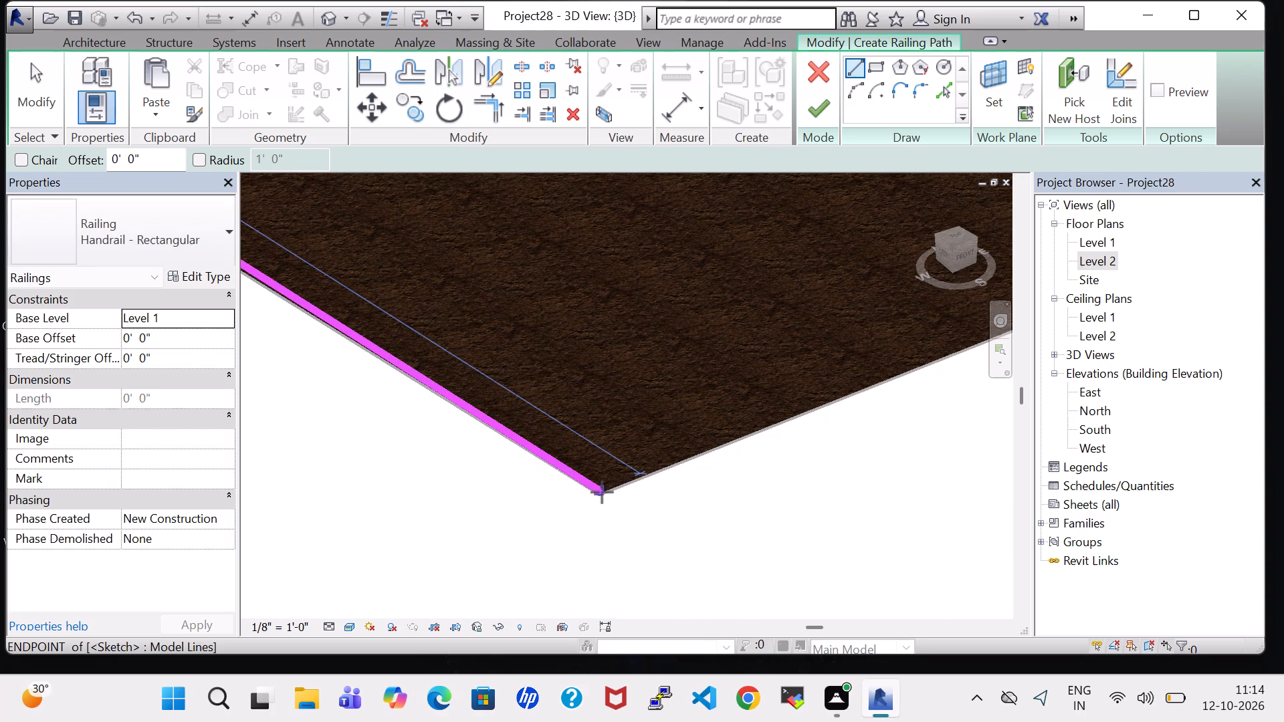
pyautogui.click(825, 118)
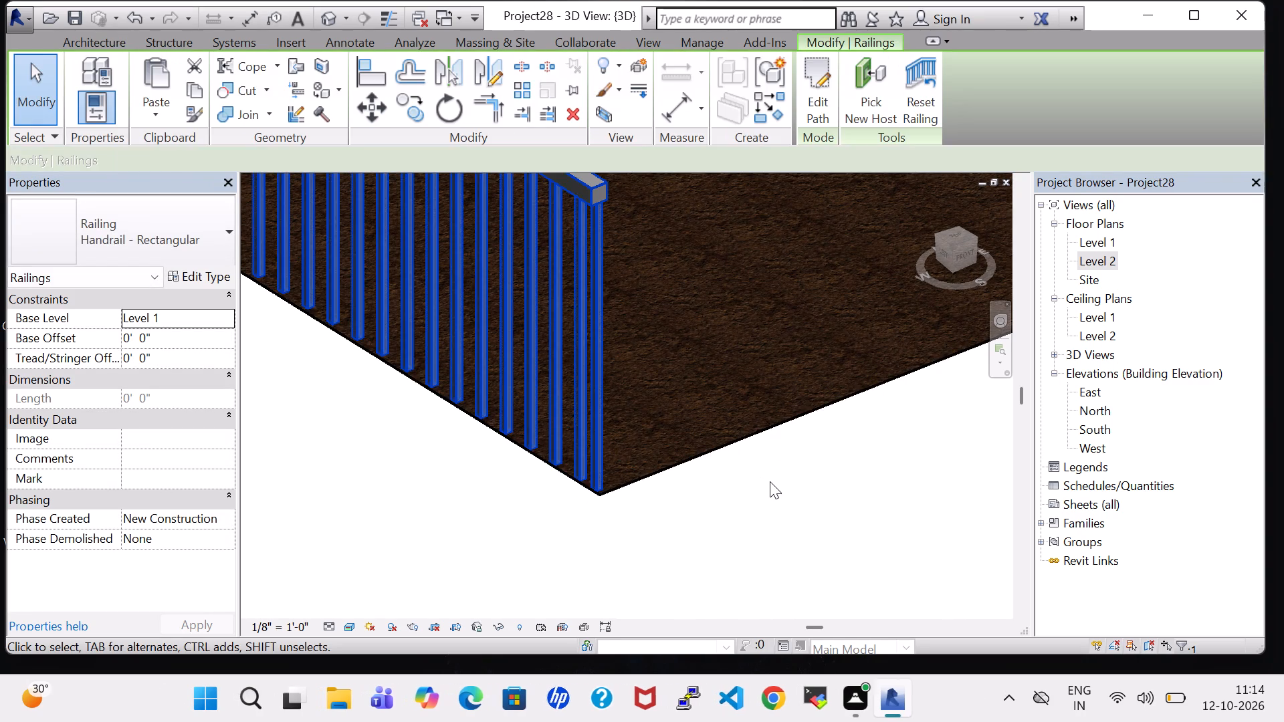
# Edit the new railing's path and add a line about 13'-6" long along the ground's front edge from the staircase-end outer corner.
pyautogui.scroll(-15, 770, 484)
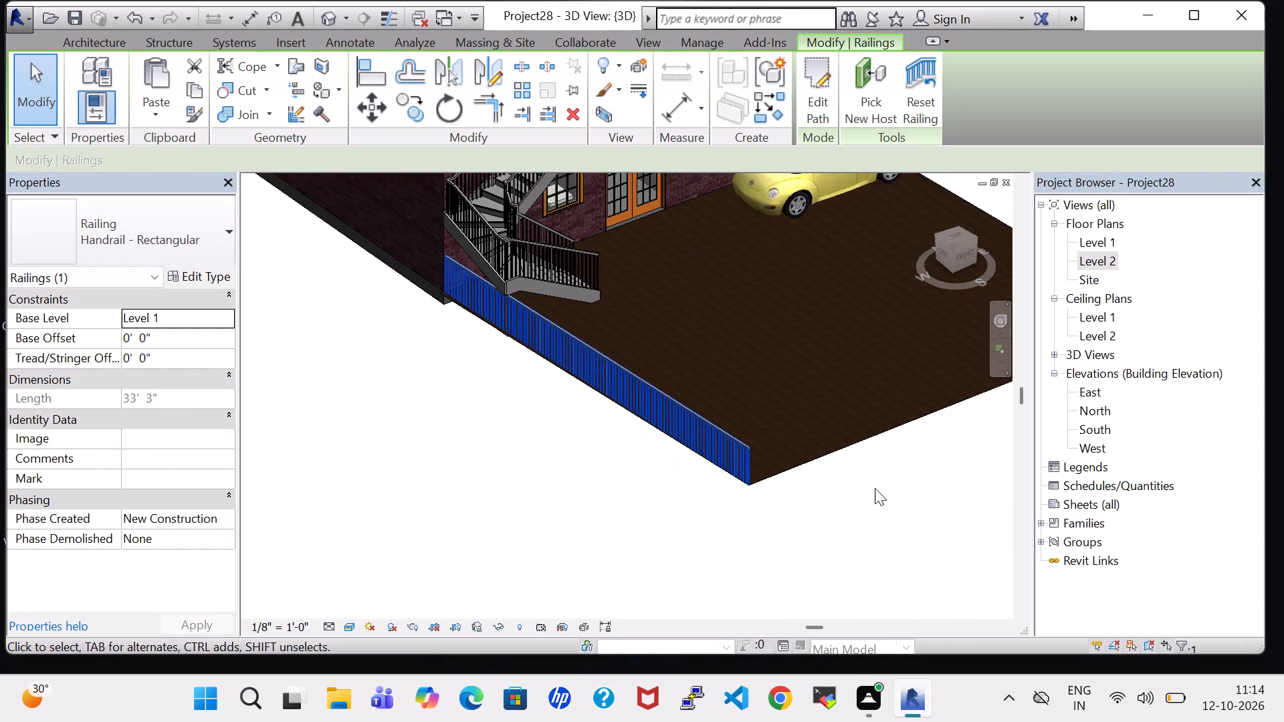
pyautogui.keyDown('shift'); pyautogui.moveTo(875, 488); pyautogui.dragTo(752, 446, button='middle'); pyautogui.keyUp('shift')
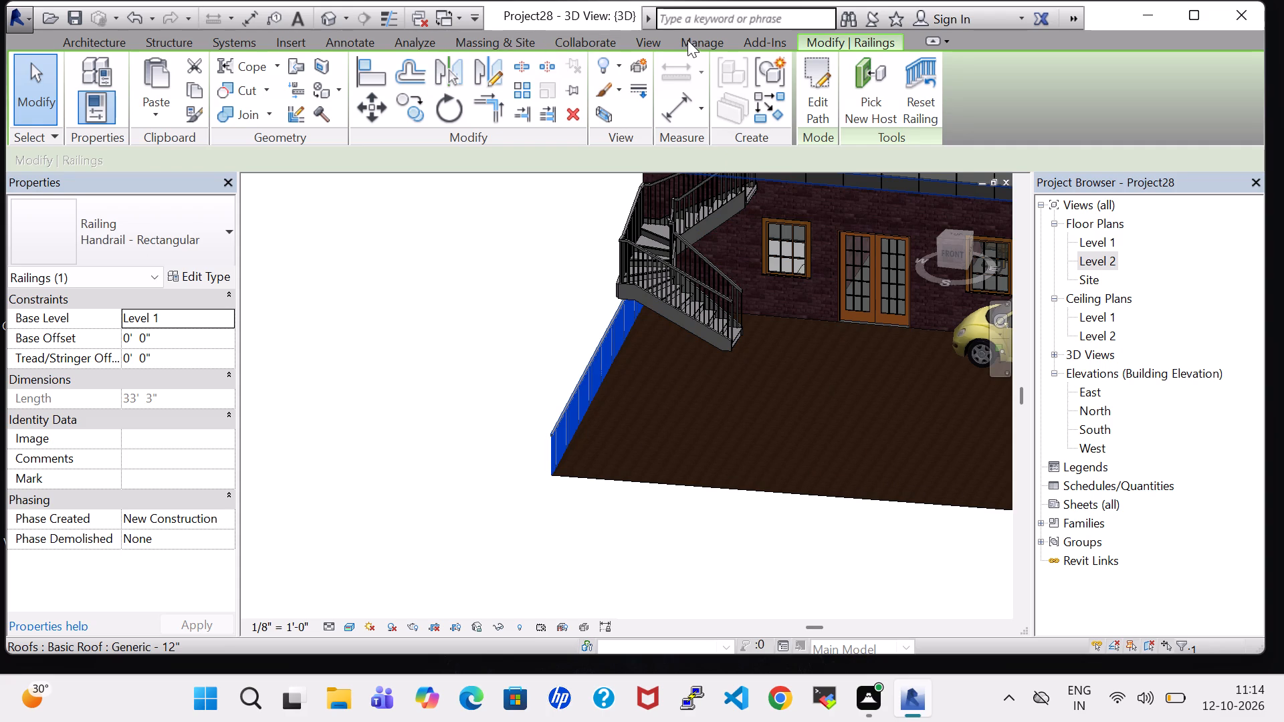
pyautogui.click(827, 110)
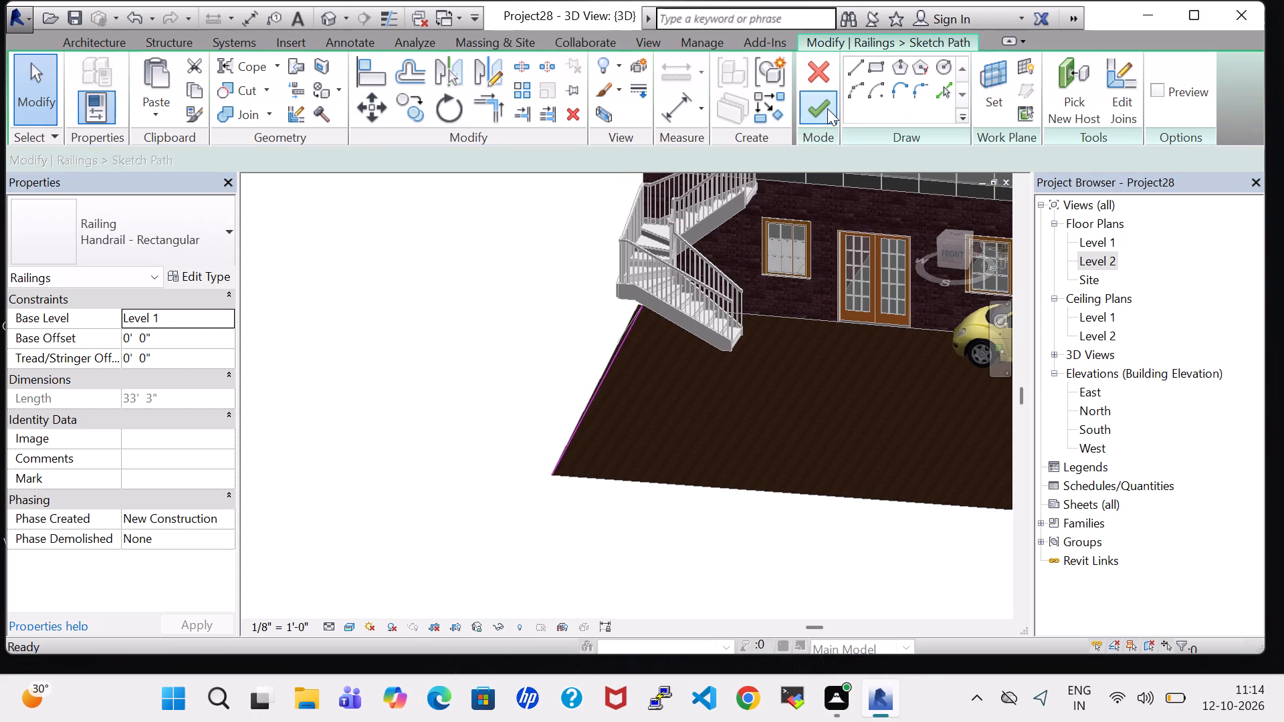
pyautogui.click(847, 66)
pyautogui.click(554, 475)
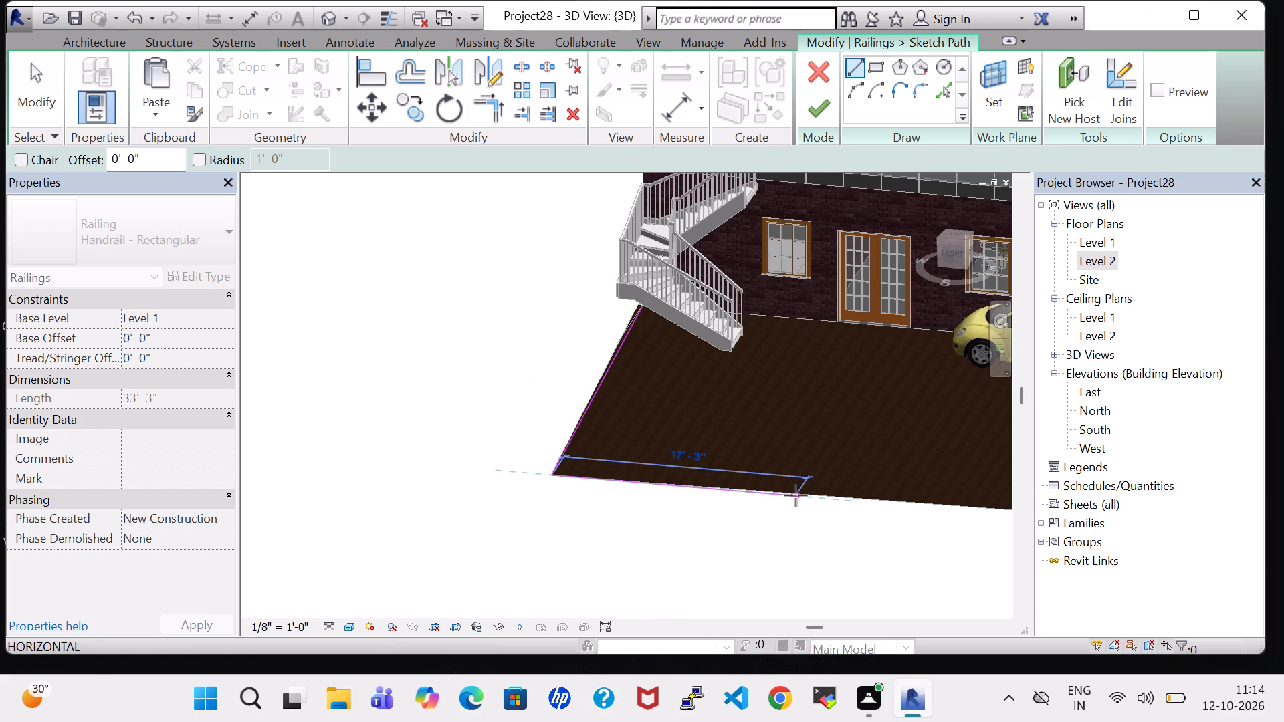
pyautogui.click(743, 490)
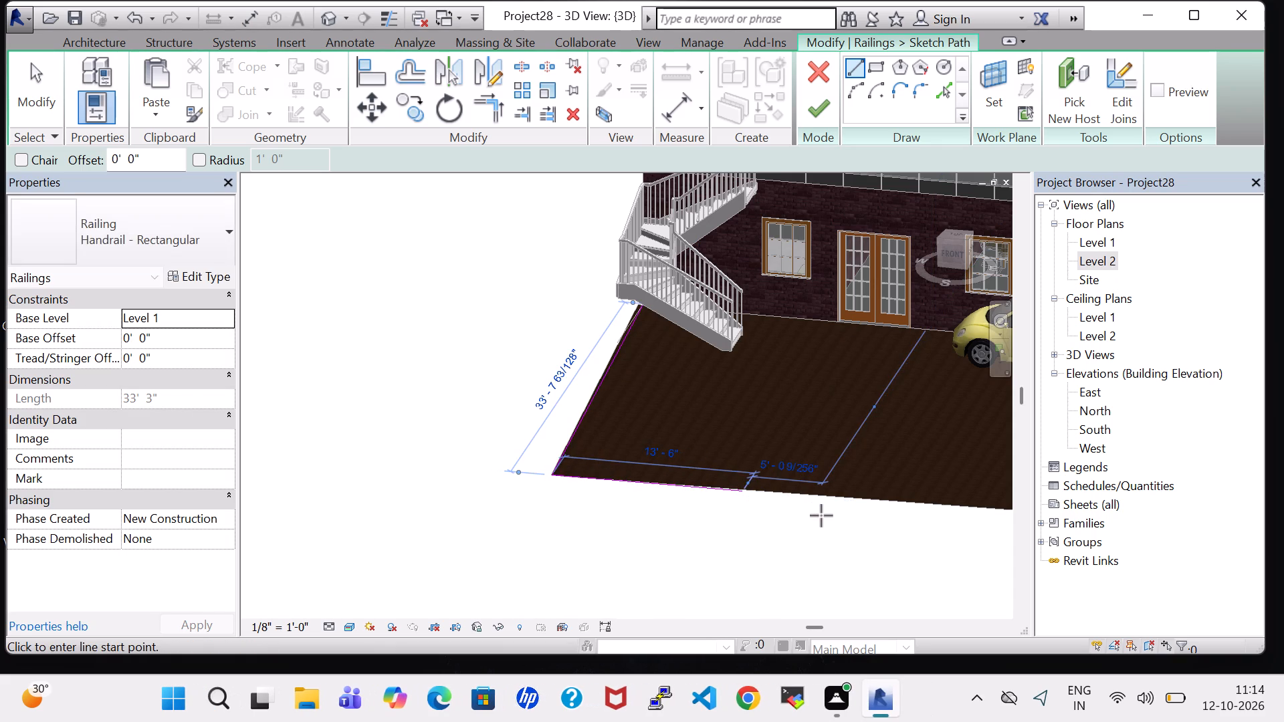
# Add a separate path line about 8'-10" long on the ground's front edge, ending at the car-end outer corner.
pyautogui.moveTo(823, 517); pyautogui.dragTo(909, 525, button='middle')
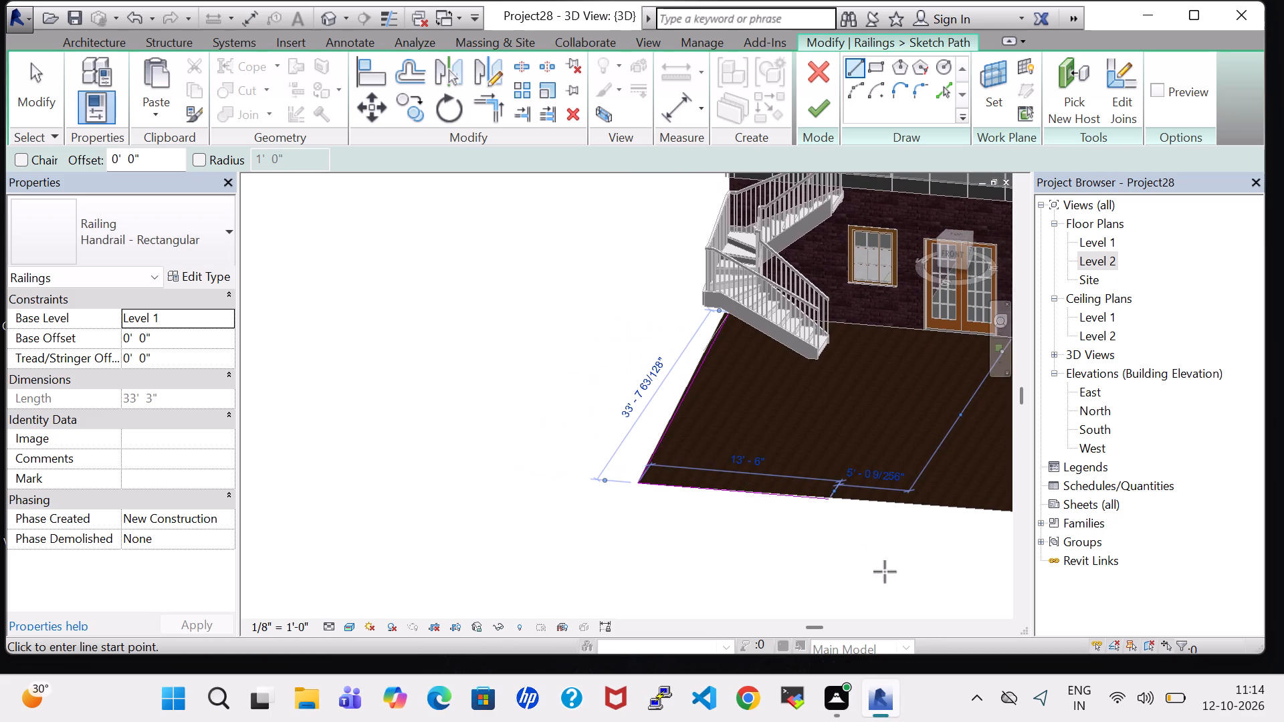
pyautogui.keyDown('shift'); pyautogui.moveTo(788, 609); pyautogui.dragTo(823, 572, button='middle'); pyautogui.keyUp('shift')
pyautogui.keyDown('shift'); pyautogui.scroll(1, 830, 602); pyautogui.keyUp('shift')
pyautogui.moveTo(823, 572); pyautogui.dragTo(433, 535, button='middle')
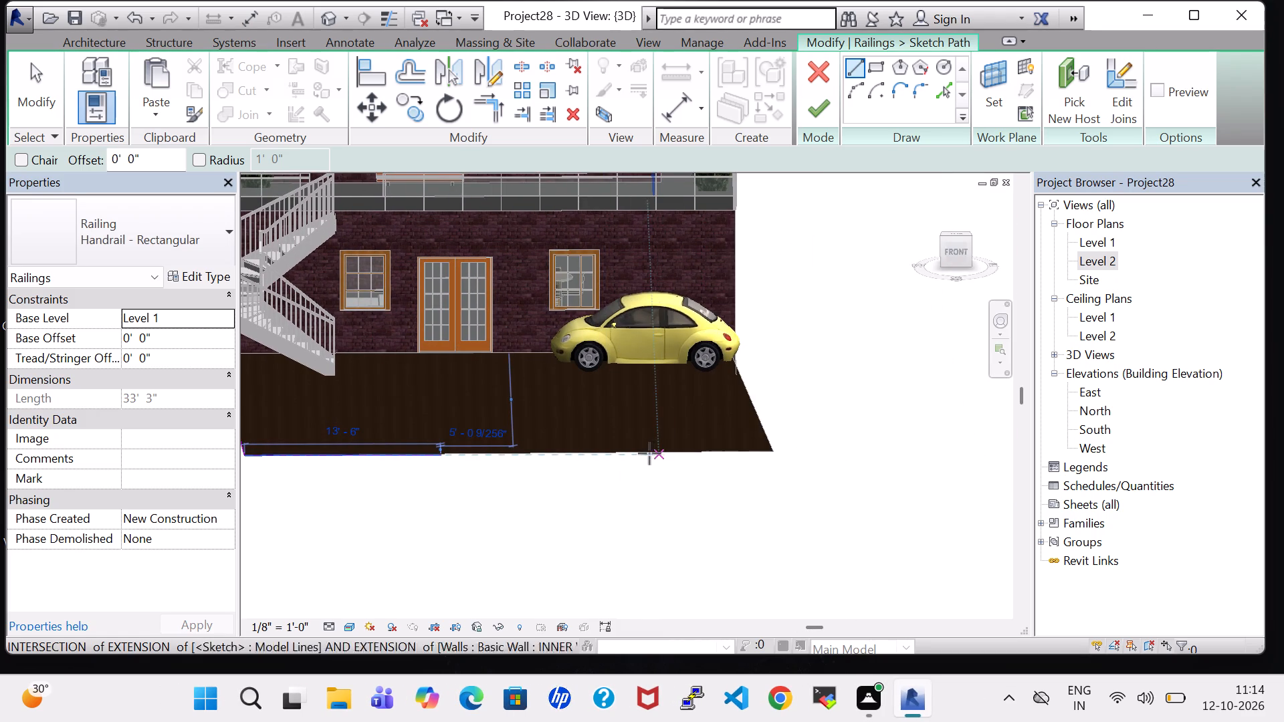
pyautogui.click(645, 453)
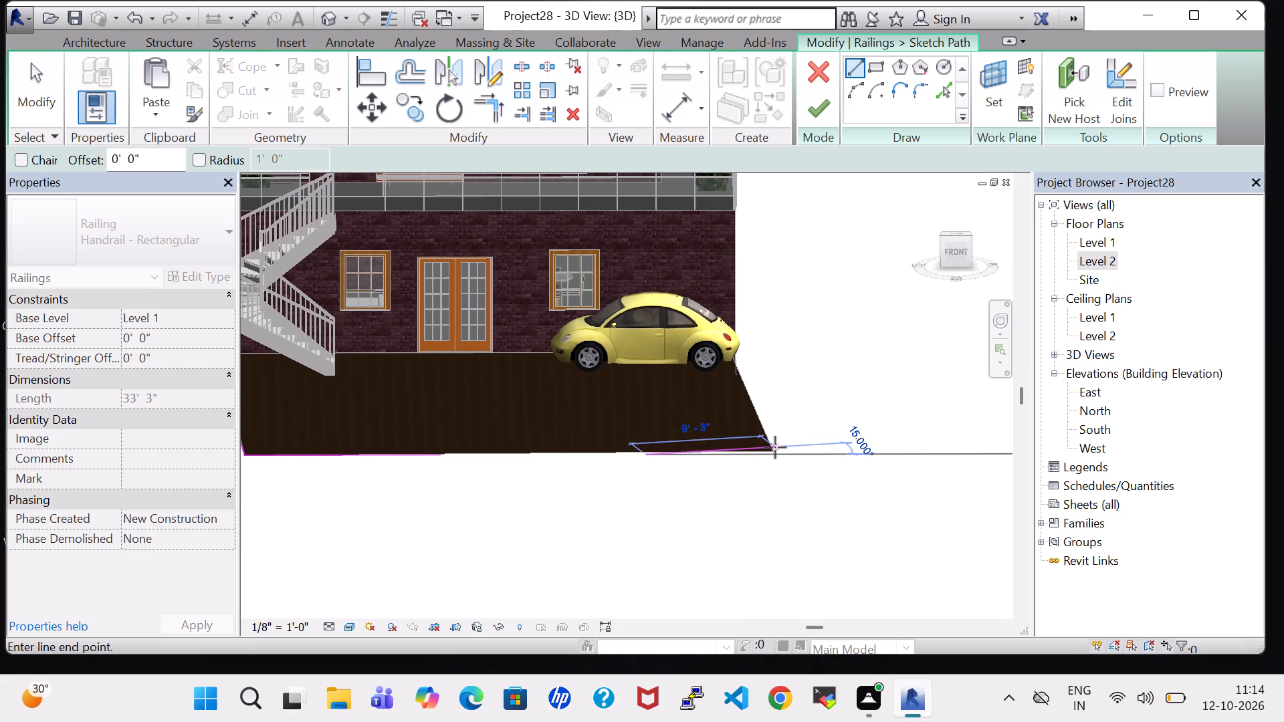
pyautogui.scroll(4, 775, 451)
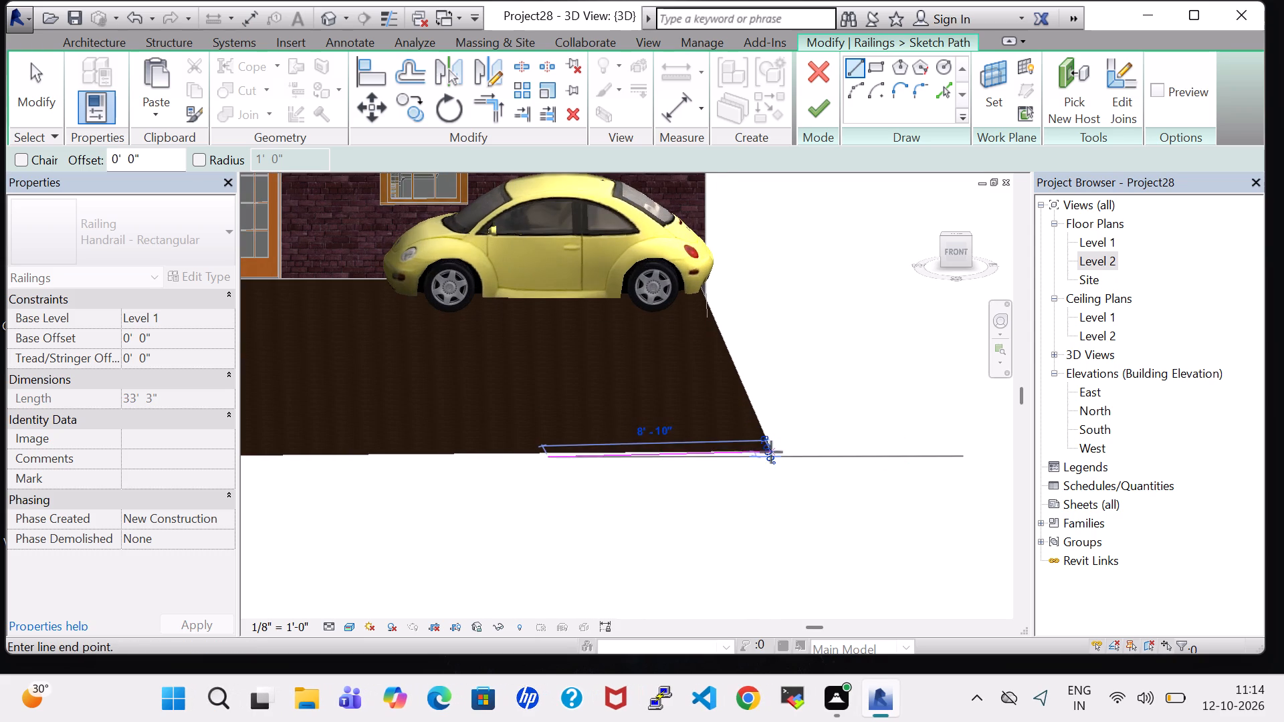
pyautogui.click(771, 452)
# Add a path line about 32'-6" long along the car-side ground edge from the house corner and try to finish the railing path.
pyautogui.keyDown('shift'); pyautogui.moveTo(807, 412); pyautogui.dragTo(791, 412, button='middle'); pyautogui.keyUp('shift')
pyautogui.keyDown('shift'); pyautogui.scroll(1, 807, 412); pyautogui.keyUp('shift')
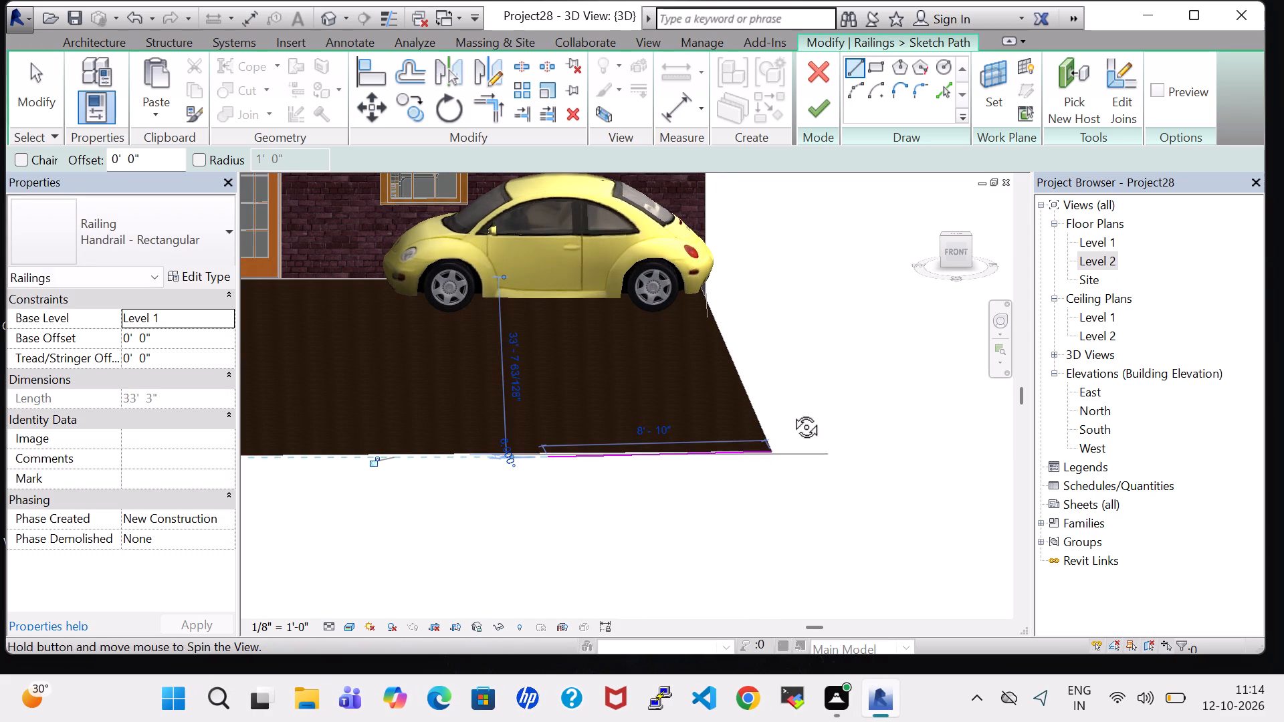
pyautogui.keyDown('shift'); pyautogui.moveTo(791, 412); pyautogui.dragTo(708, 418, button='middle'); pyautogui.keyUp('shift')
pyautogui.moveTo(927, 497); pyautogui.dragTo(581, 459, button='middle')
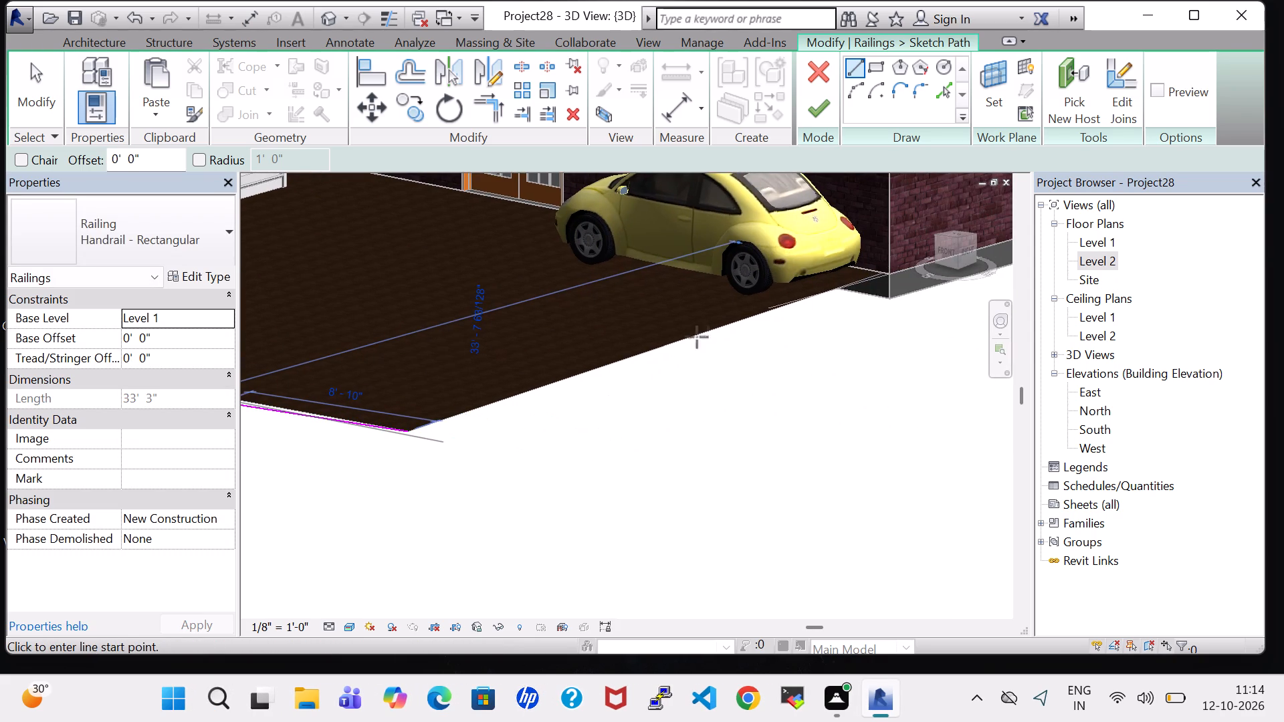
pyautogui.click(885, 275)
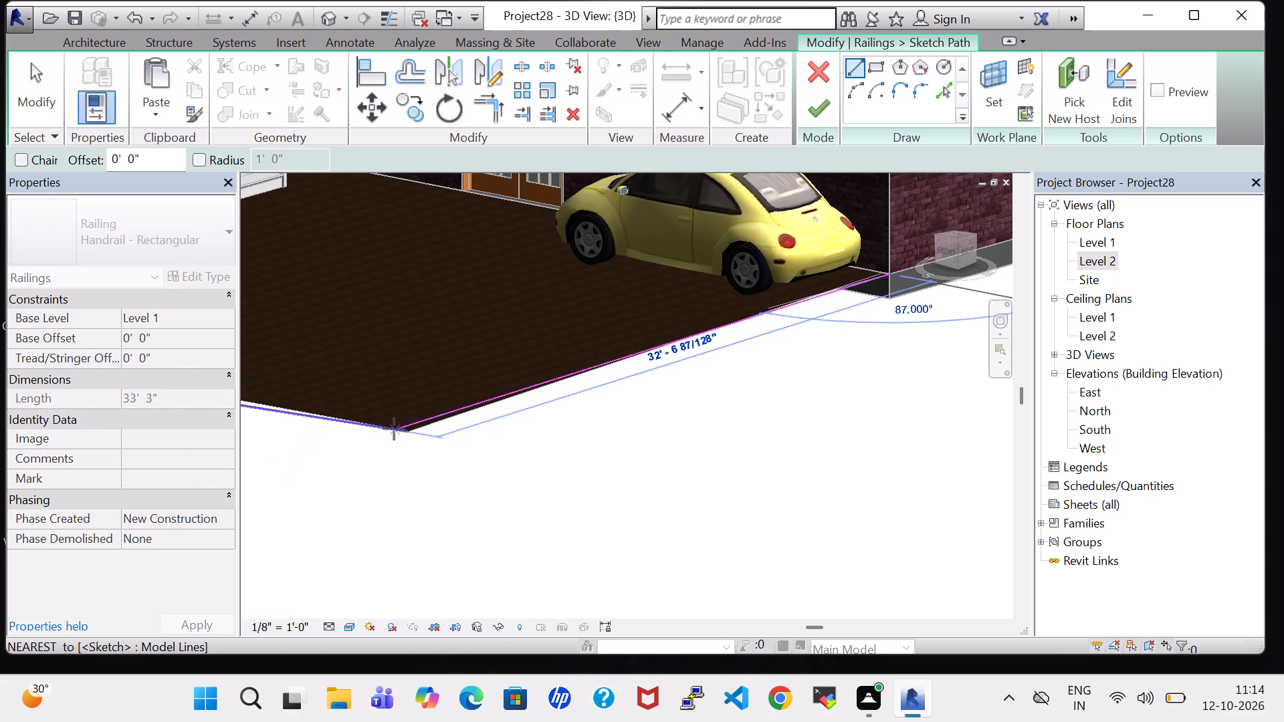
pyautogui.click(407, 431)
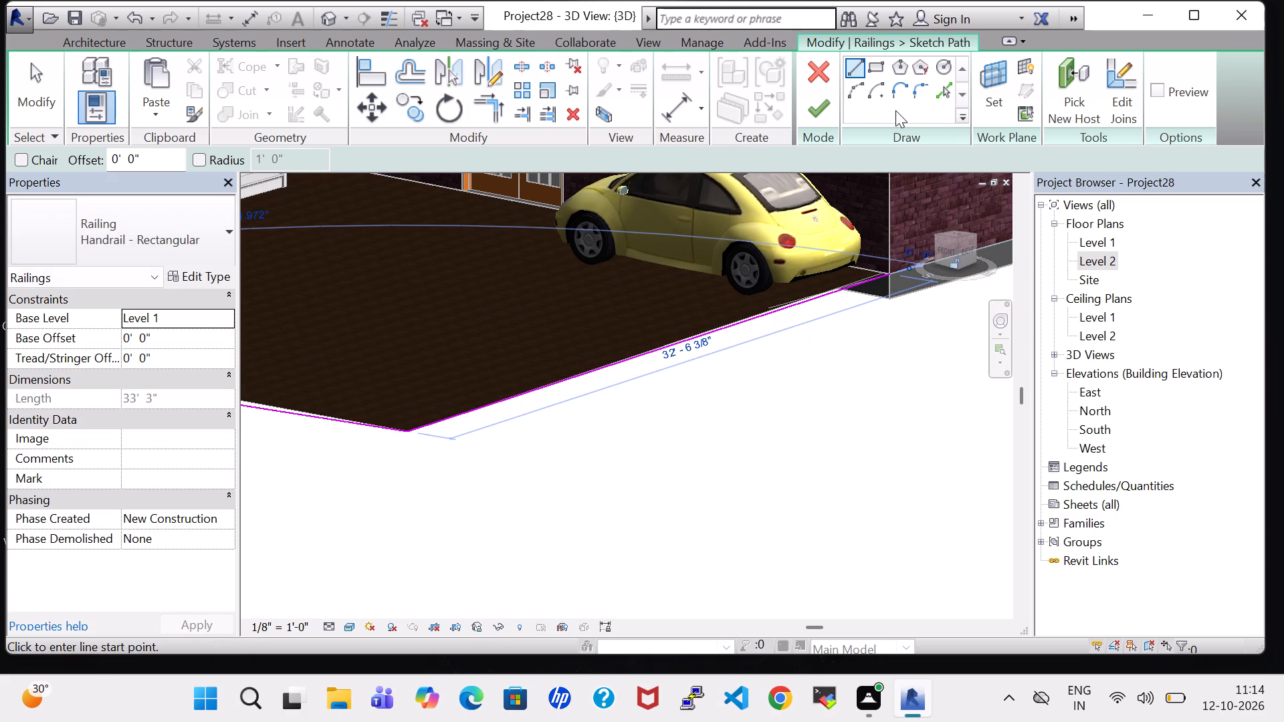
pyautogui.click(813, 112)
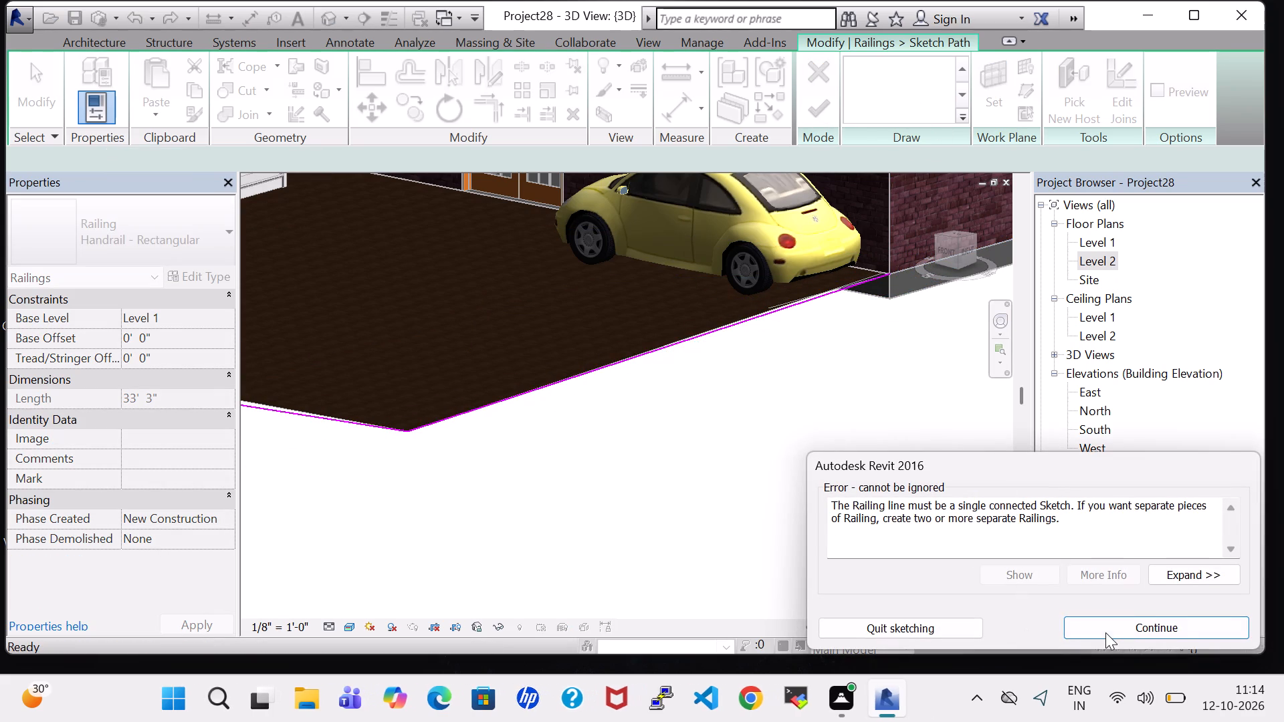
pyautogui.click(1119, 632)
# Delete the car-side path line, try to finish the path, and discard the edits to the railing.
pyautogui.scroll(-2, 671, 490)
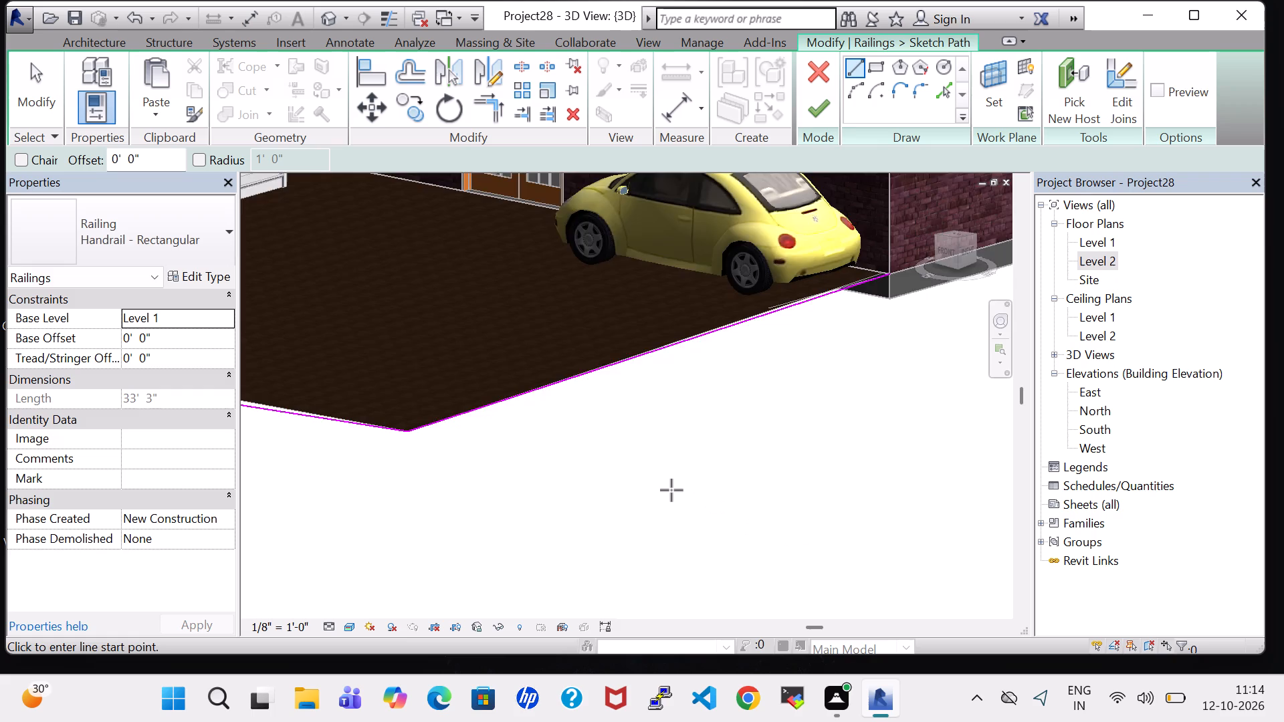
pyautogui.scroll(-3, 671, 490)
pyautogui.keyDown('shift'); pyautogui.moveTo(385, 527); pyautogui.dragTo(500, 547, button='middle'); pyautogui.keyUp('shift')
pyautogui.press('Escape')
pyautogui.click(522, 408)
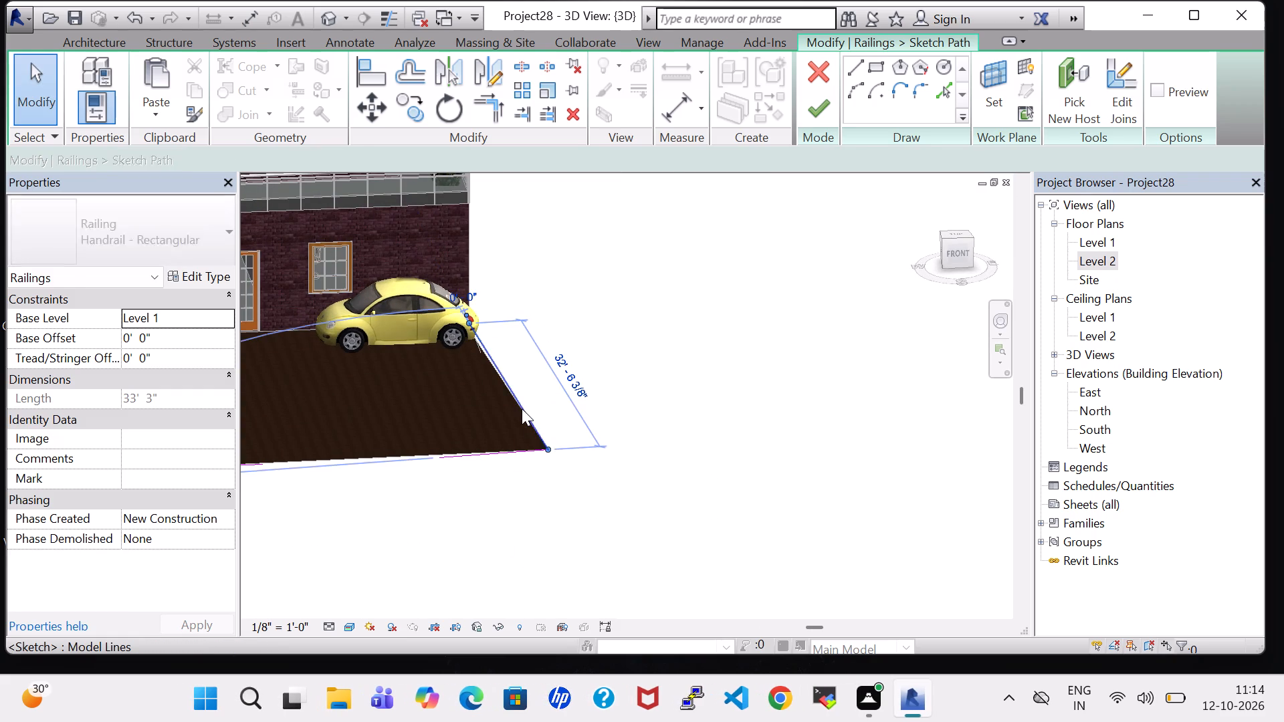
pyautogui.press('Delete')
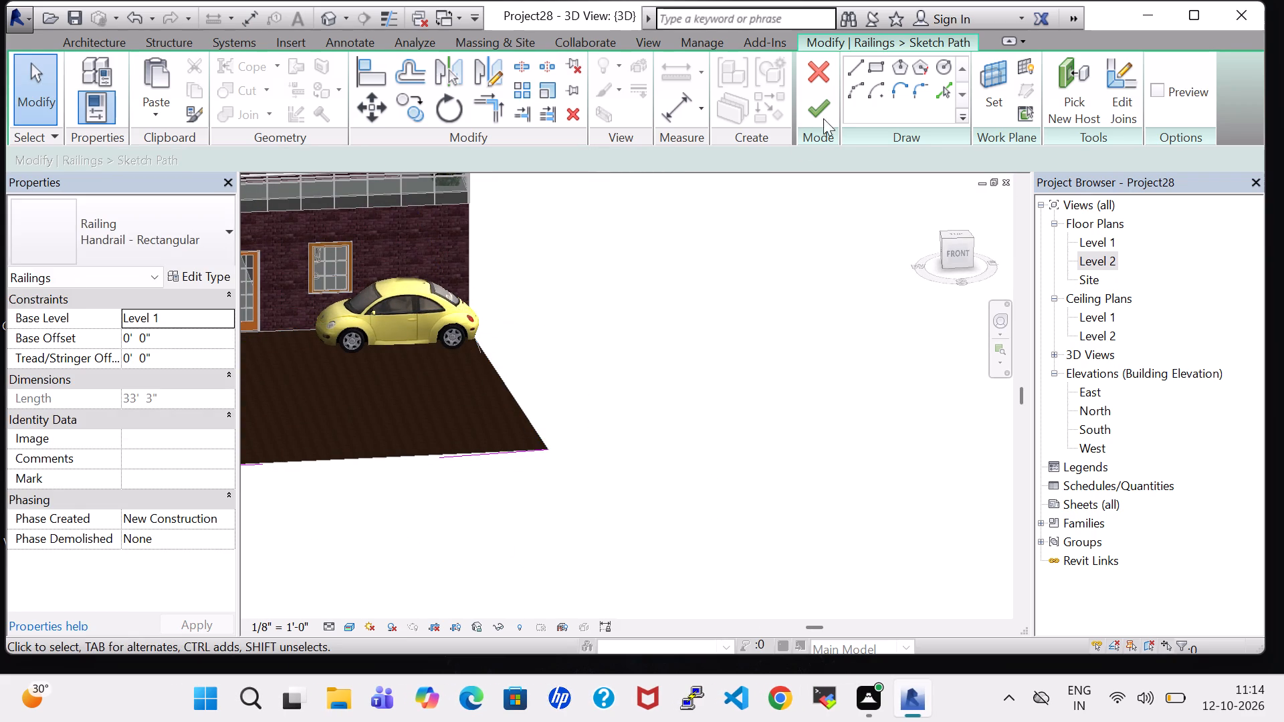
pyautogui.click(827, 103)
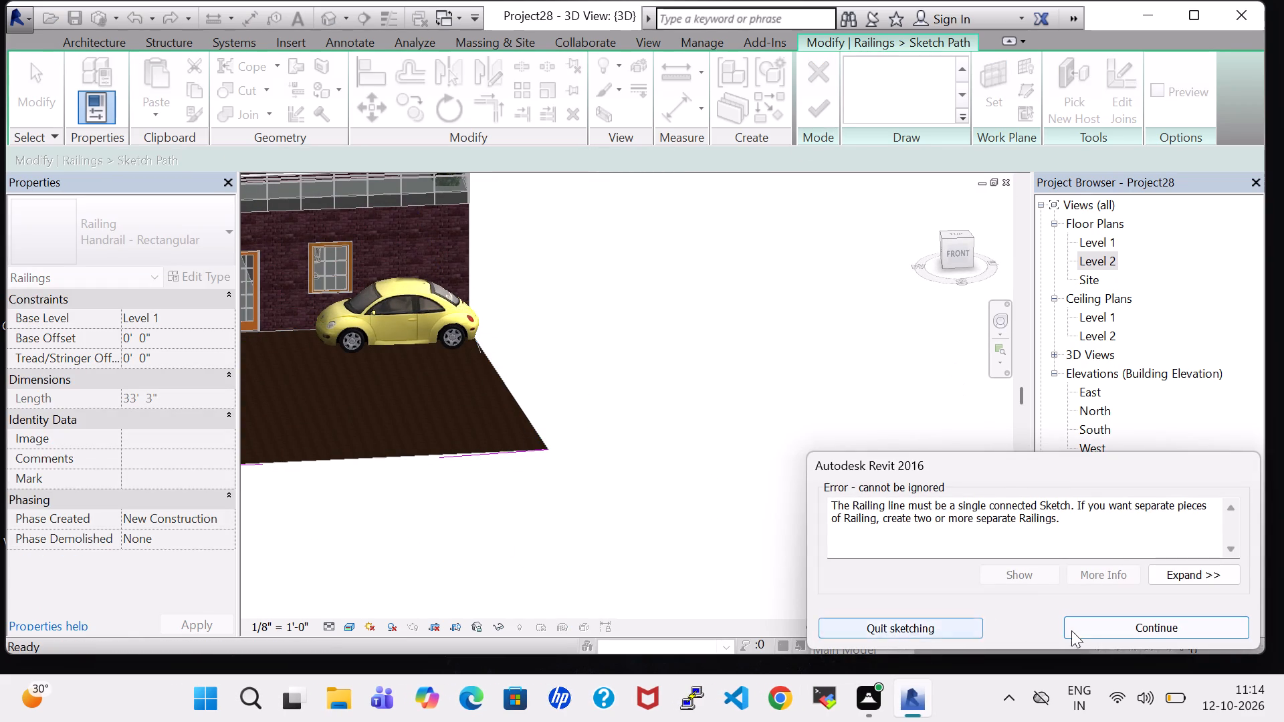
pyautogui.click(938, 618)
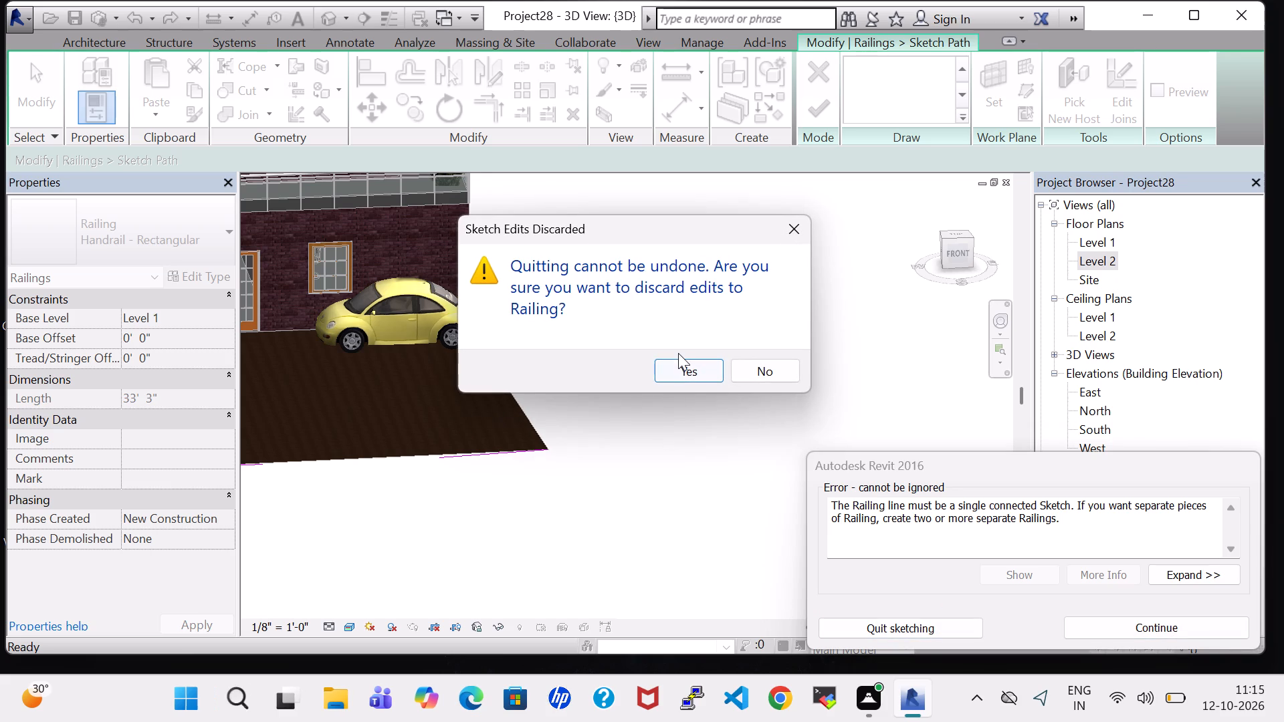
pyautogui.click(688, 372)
# Create a separate Handrail - Rectangular railing on Level 1, about 9'-2" long, along the front edge from the staircase-end outer corner.
pyautogui.middleClick(842, 509)
pyautogui.scroll(1, 845, 511)
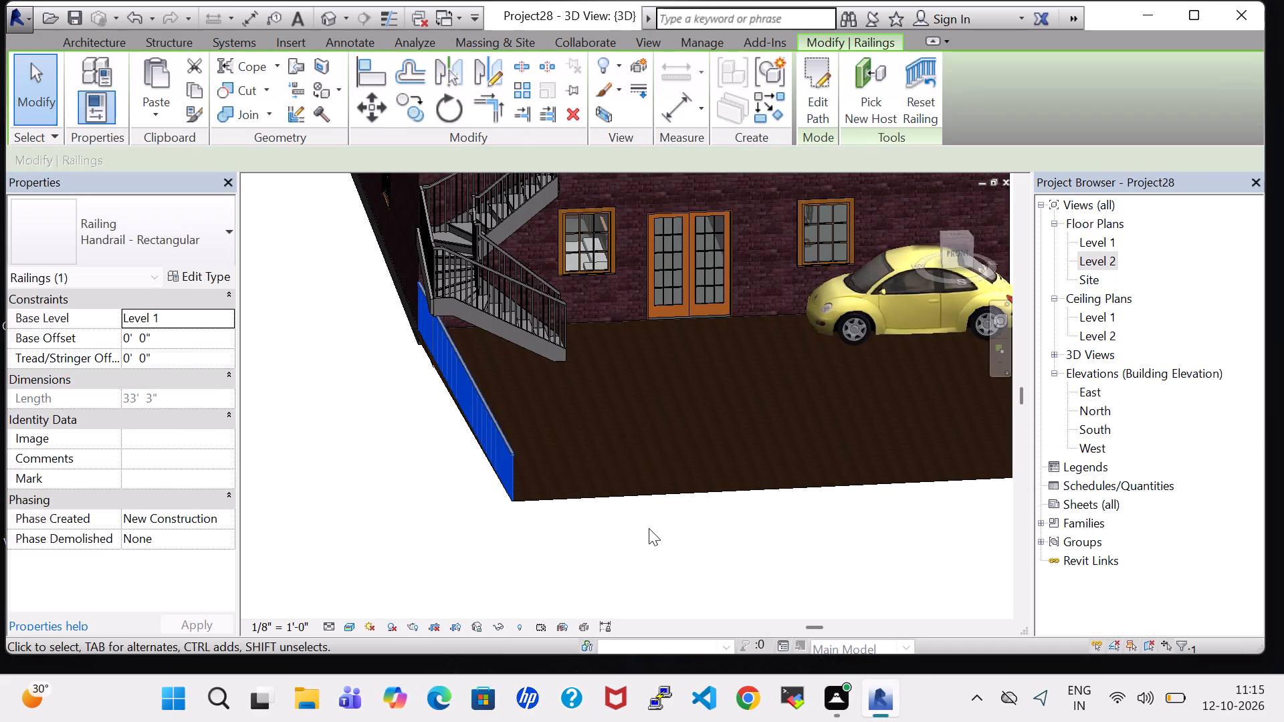
pyautogui.click(644, 552)
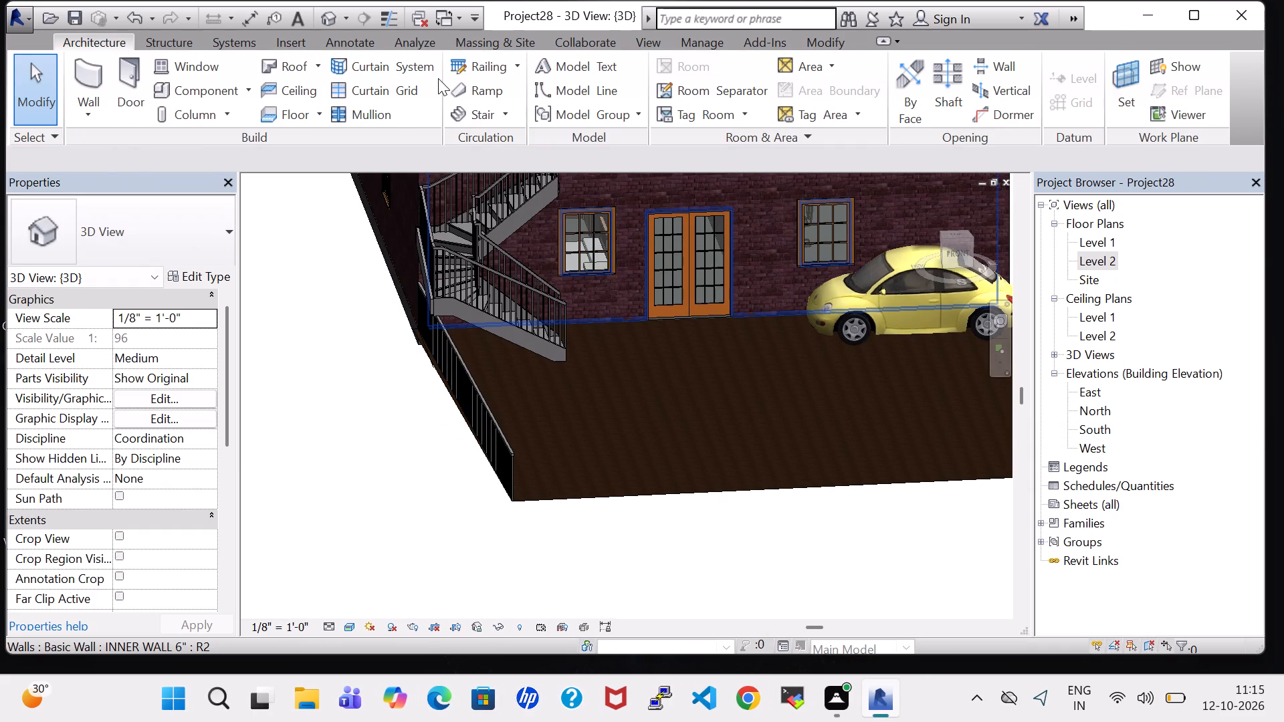
pyautogui.click(469, 70)
pyautogui.click(853, 77)
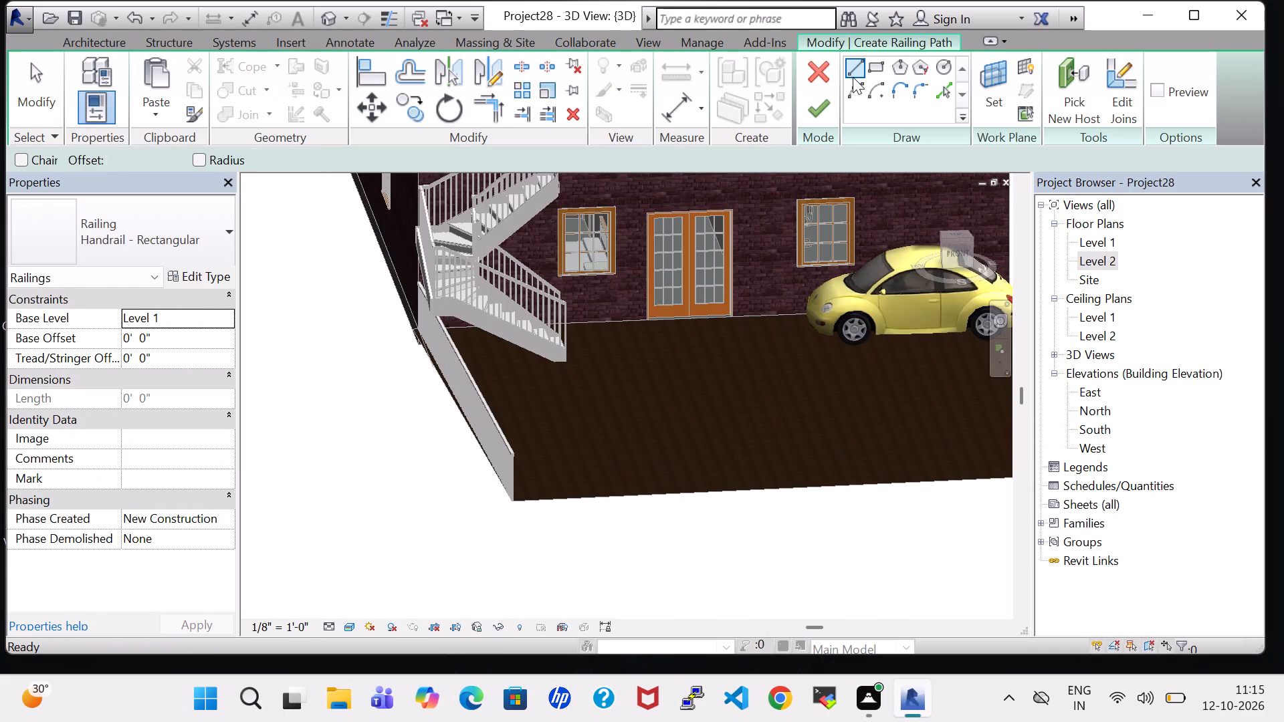
pyautogui.click(516, 499)
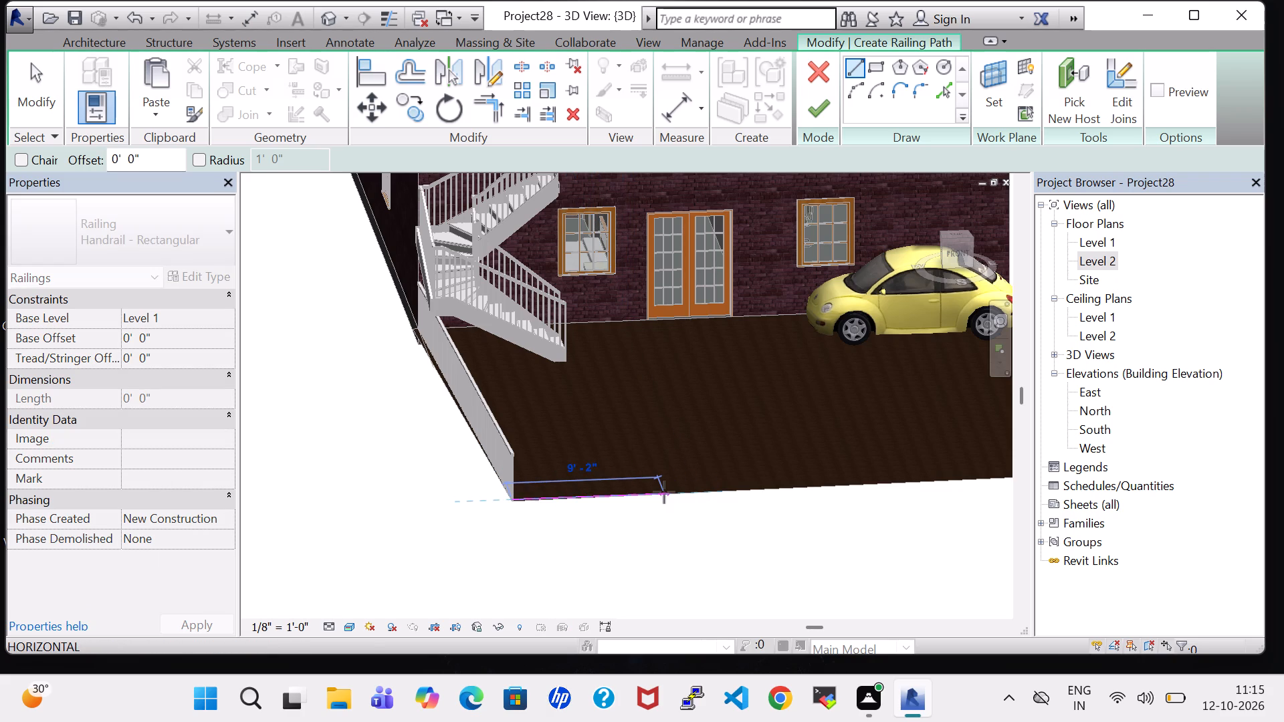
pyautogui.click(664, 492)
pyautogui.click(825, 102)
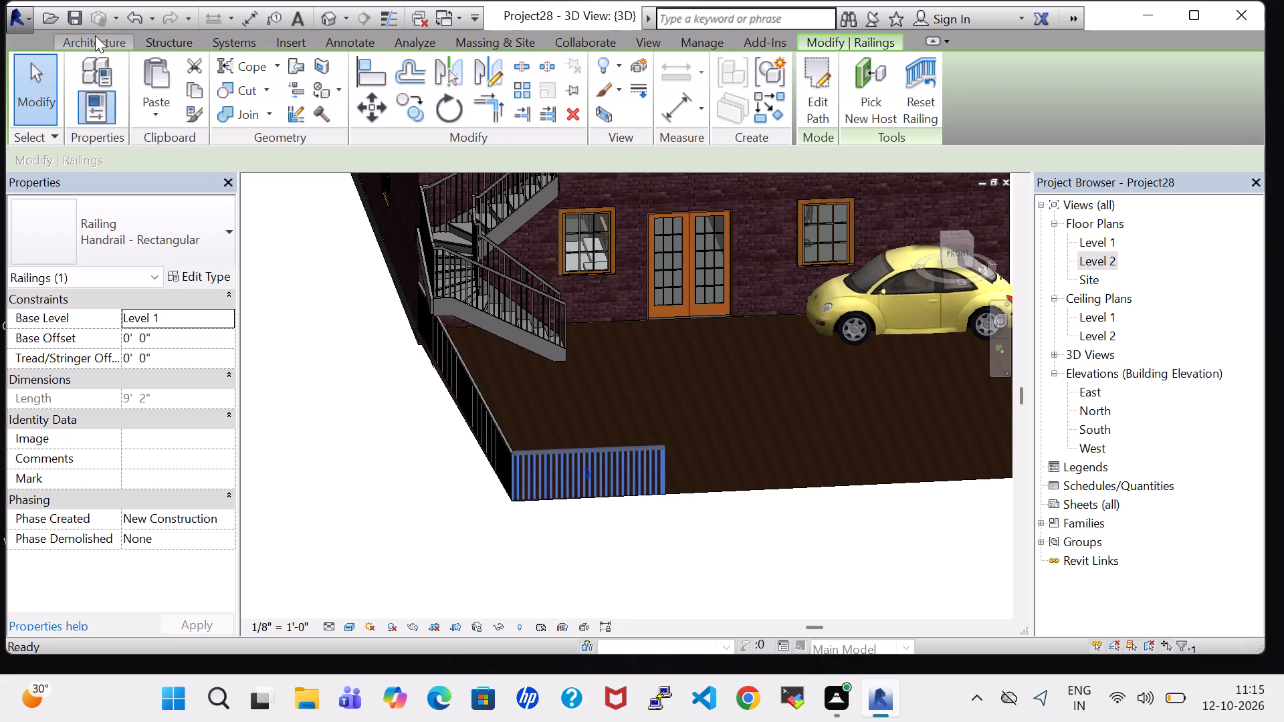
# Create another Handrail - Rectangular railing about 15'-1" long on the ground's front edge, ending at the car-end outer corner.
pyautogui.click(95, 35)
pyautogui.click(488, 68)
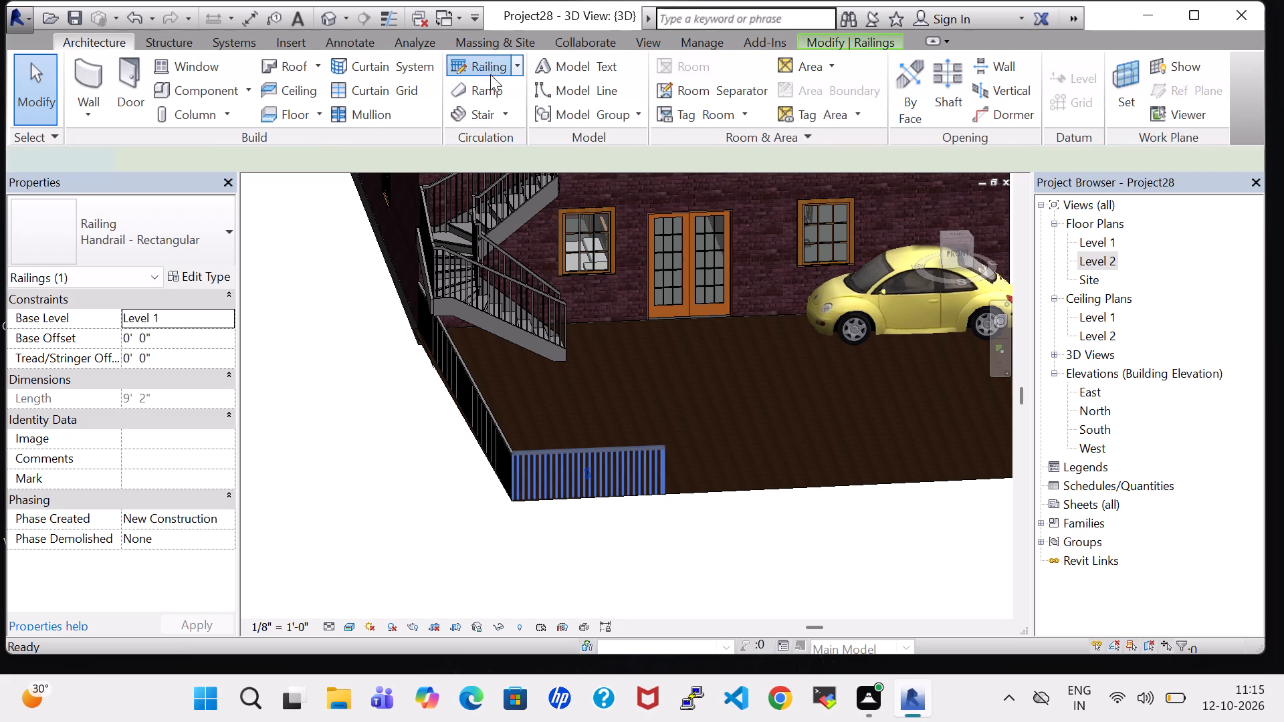
pyautogui.click(847, 72)
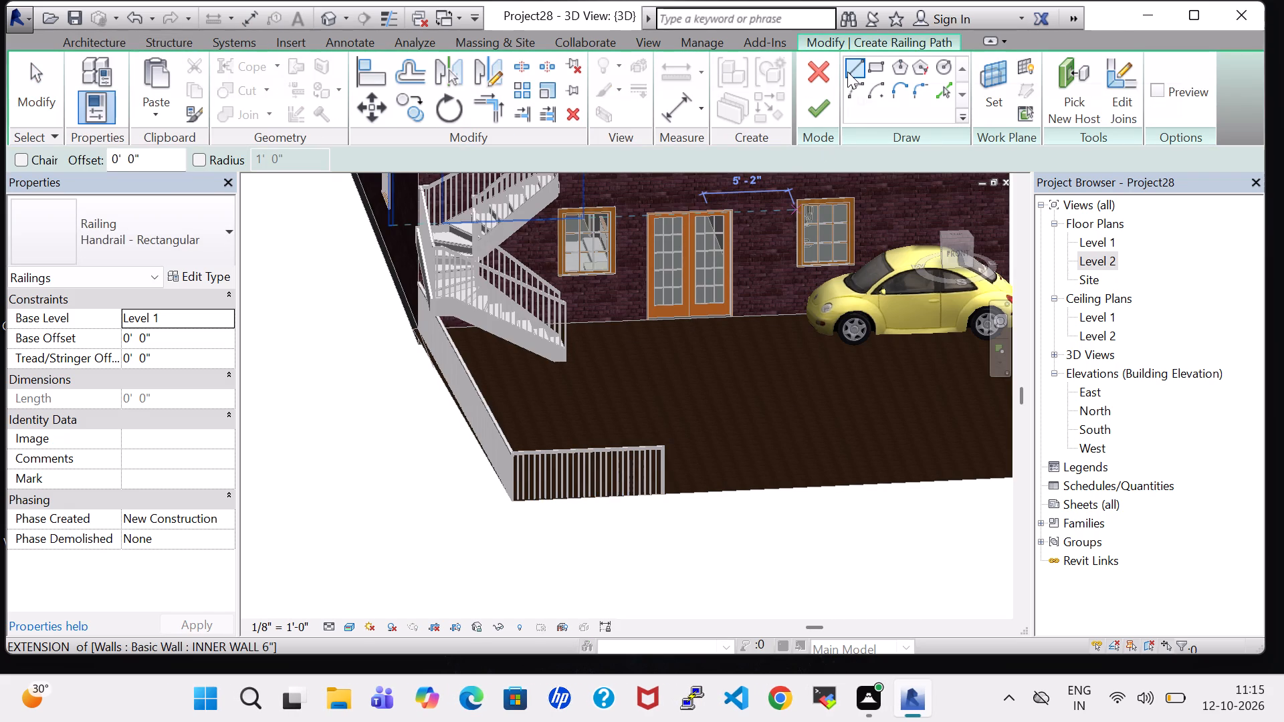
pyautogui.moveTo(865, 510); pyautogui.dragTo(649, 527, button='middle')
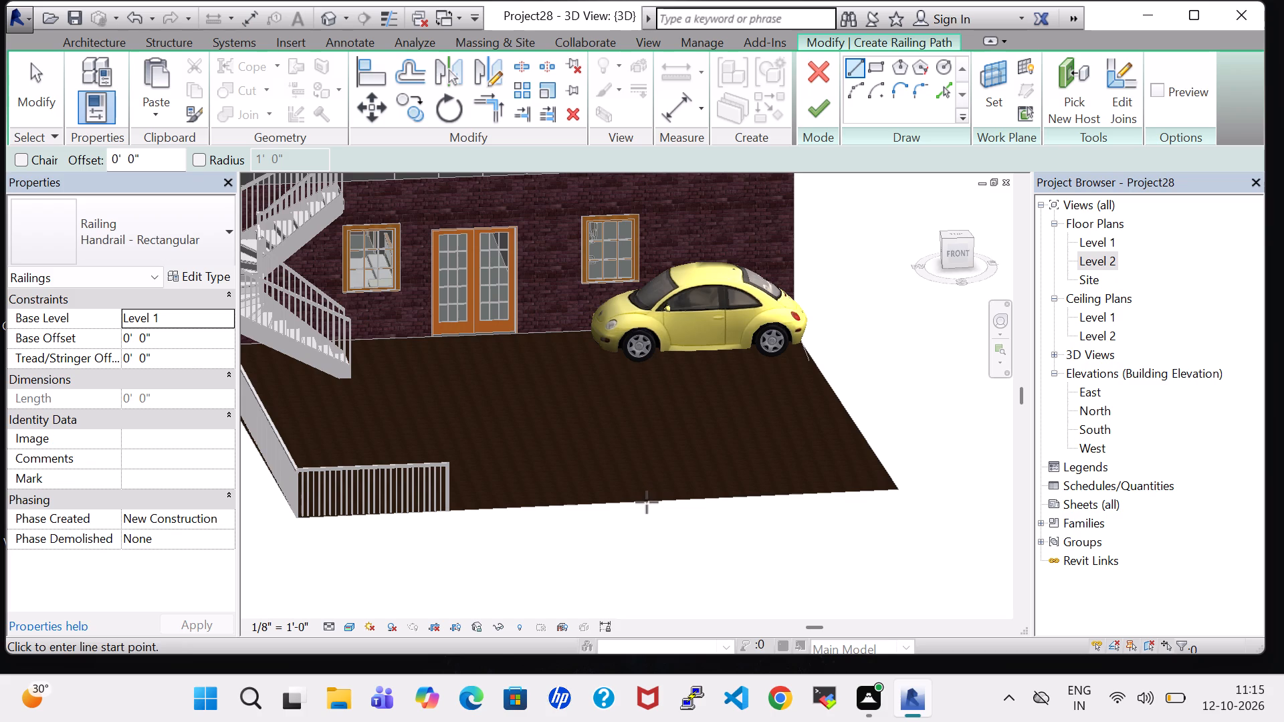
pyautogui.click(647, 502)
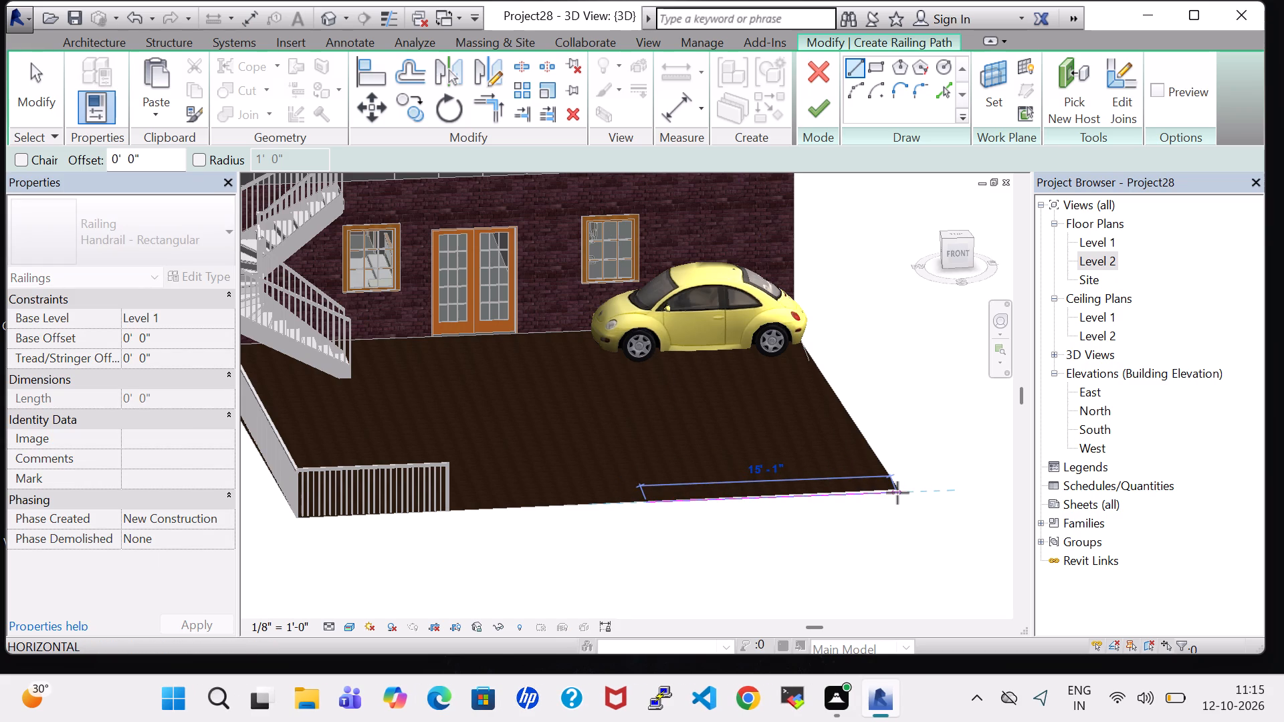
pyautogui.click(897, 492)
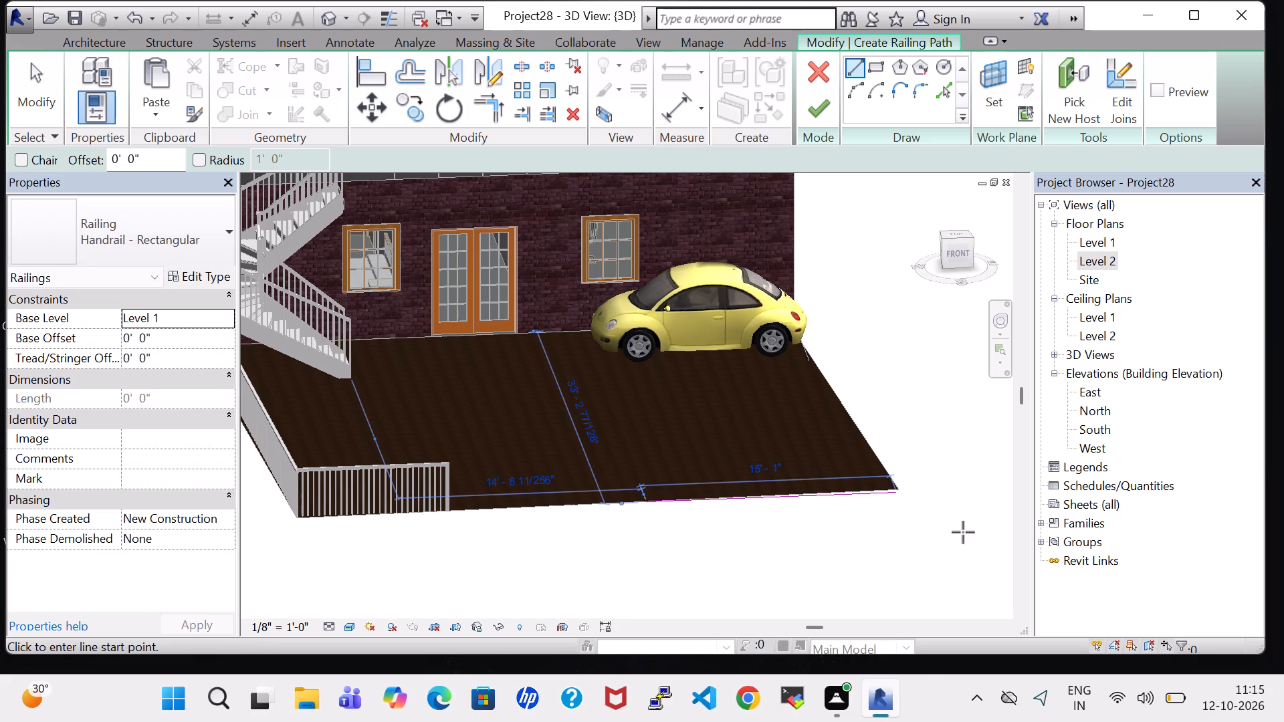
pyautogui.click(824, 121)
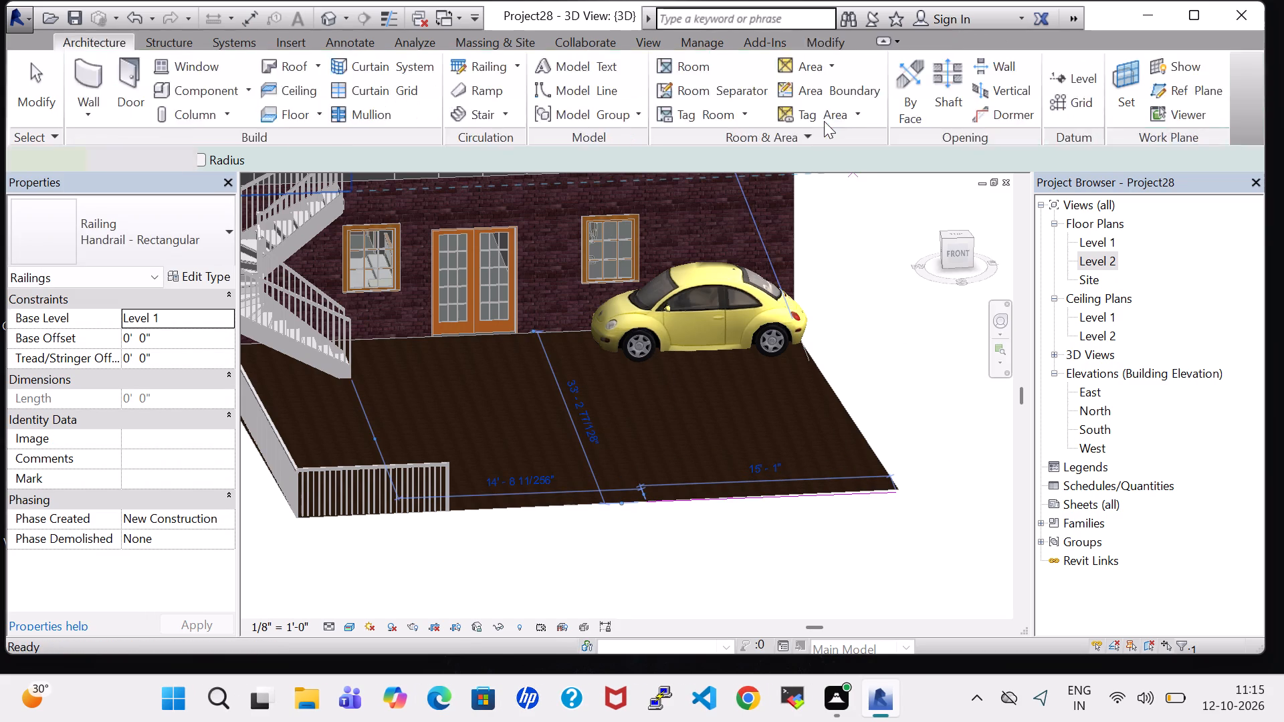
# Create a Handrail - Rectangular railing about 31'-11" long along the car-side ground edge, from the front outer corner to the house corner.
pyautogui.keyDown('shift'); pyautogui.moveTo(981, 417); pyautogui.dragTo(940, 414, button='middle'); pyautogui.keyUp('shift')
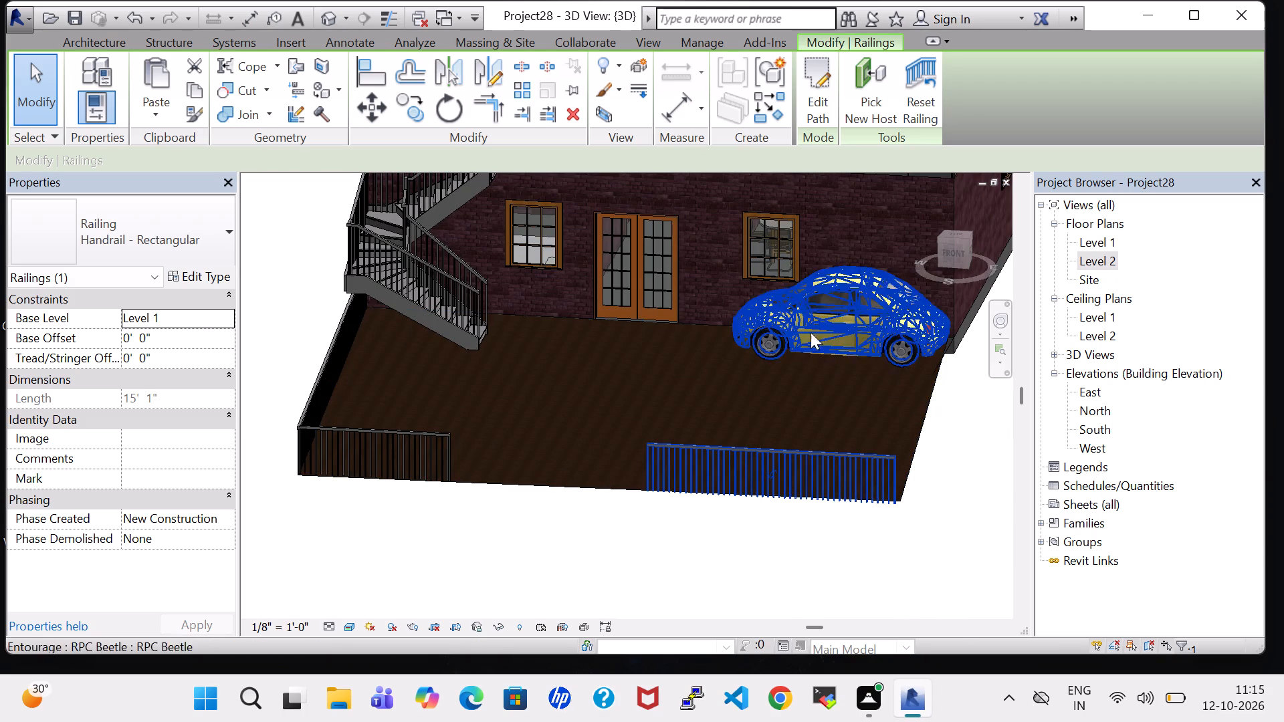
pyautogui.click(93, 50)
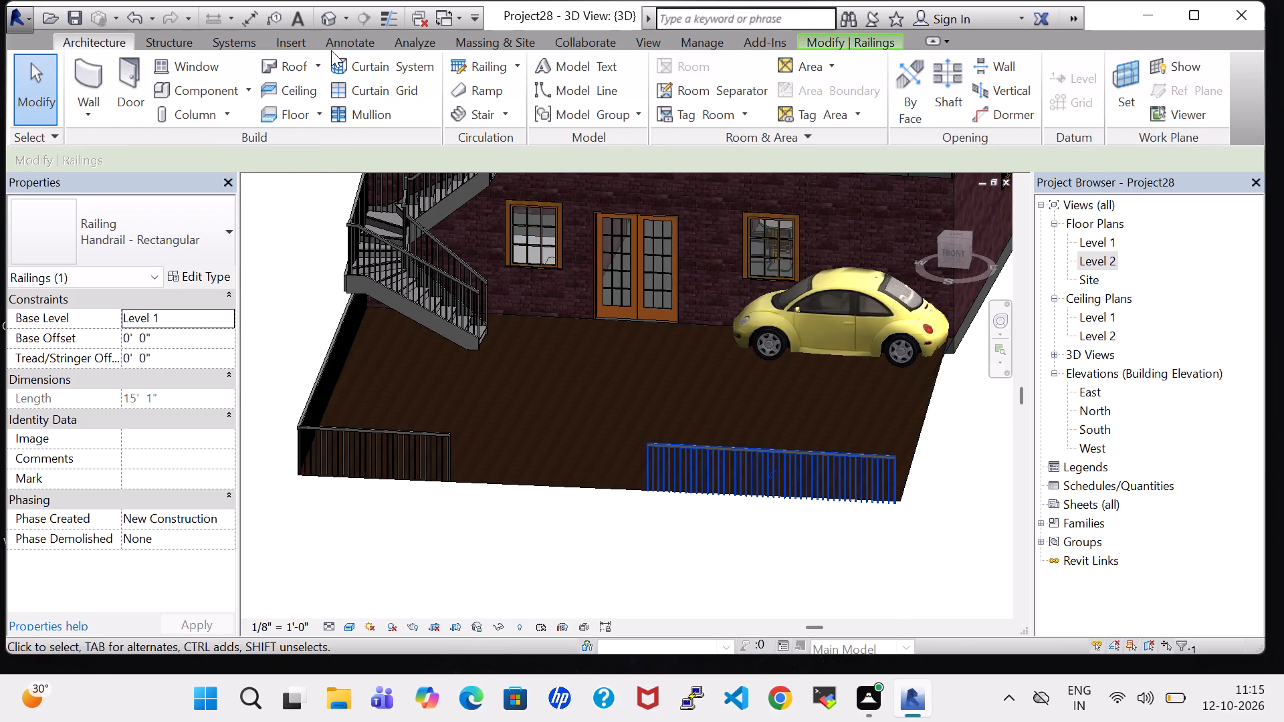
pyautogui.click(464, 68)
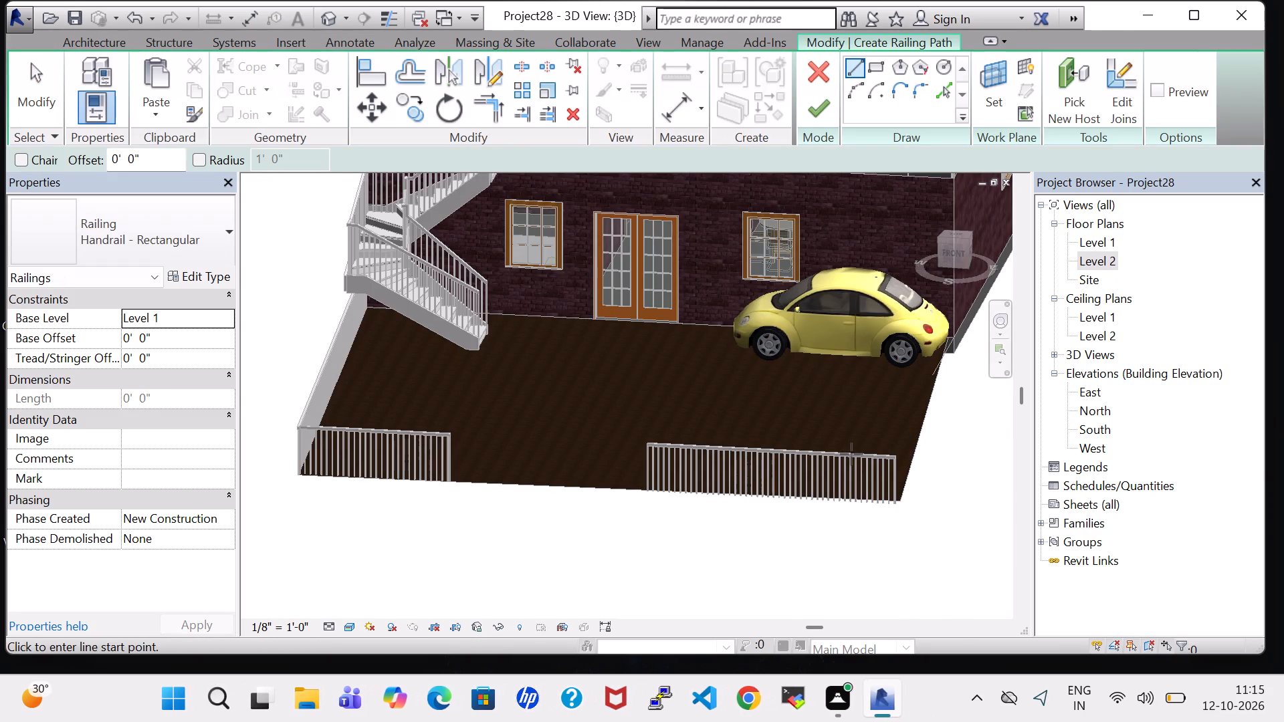
pyautogui.scroll(2, 899, 507)
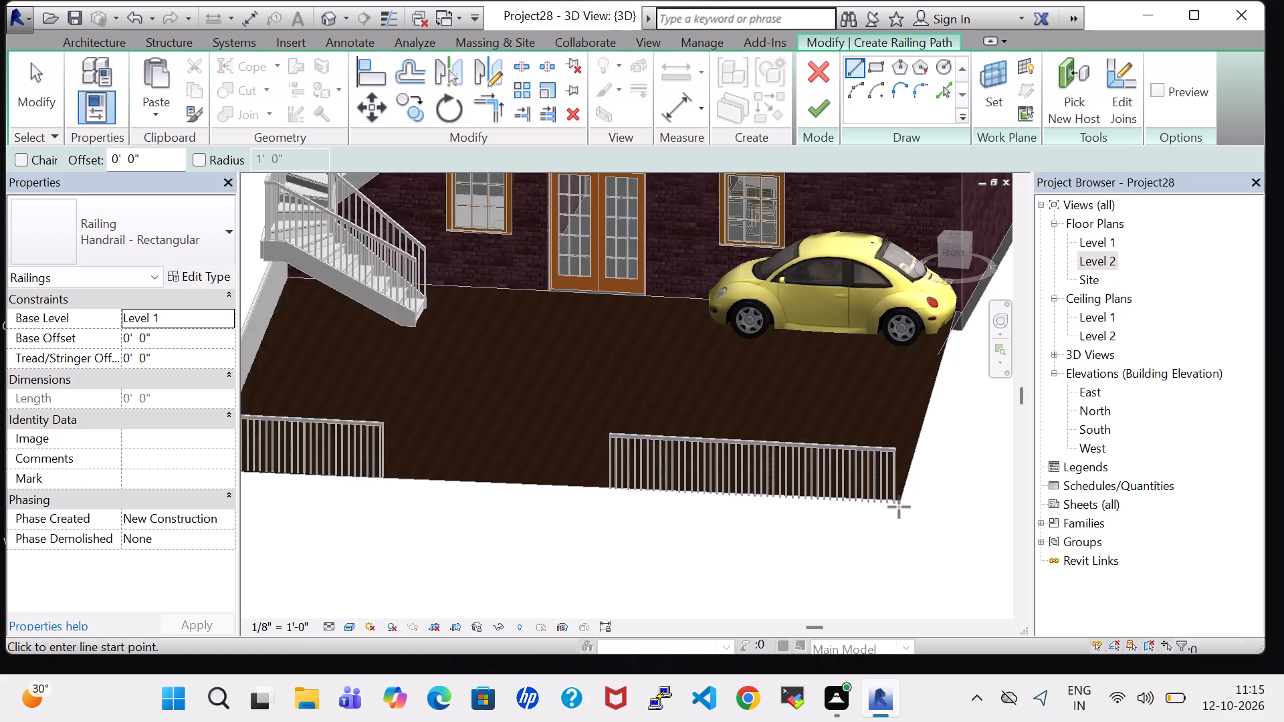
pyautogui.scroll(1, 899, 507)
pyautogui.click(899, 497)
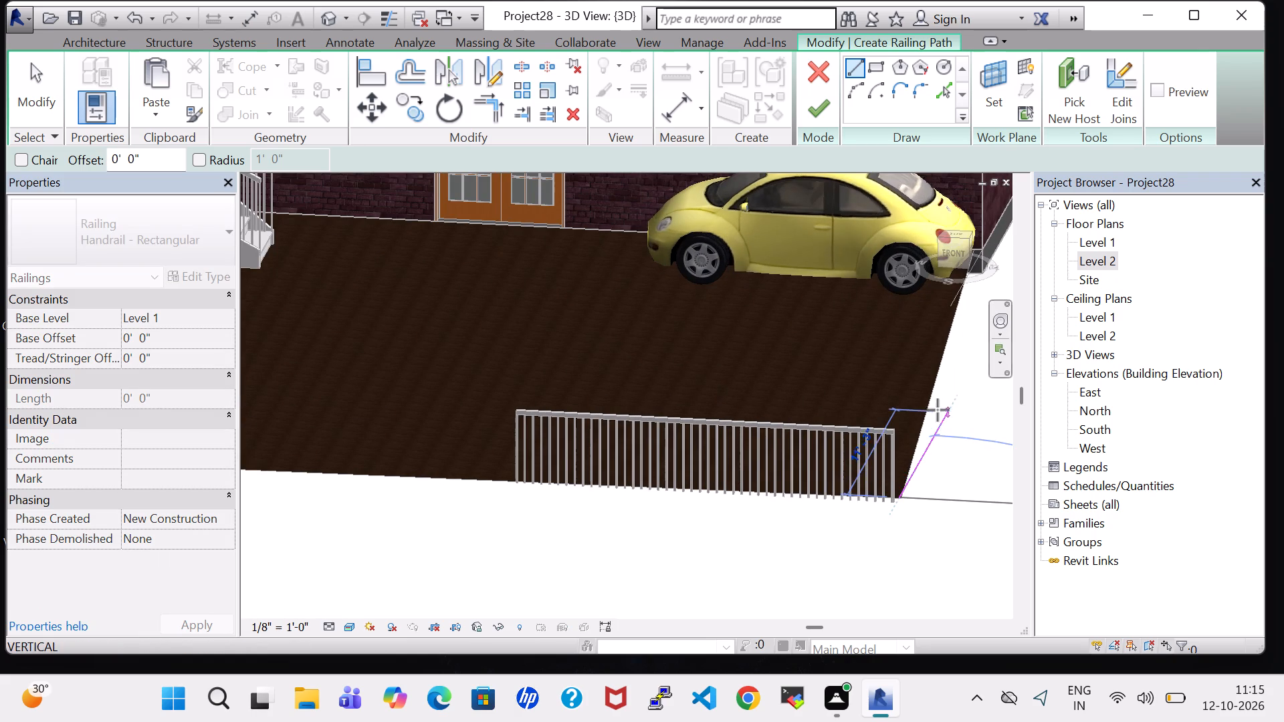
pyautogui.moveTo(969, 293); pyautogui.dragTo(705, 383, button='middle')
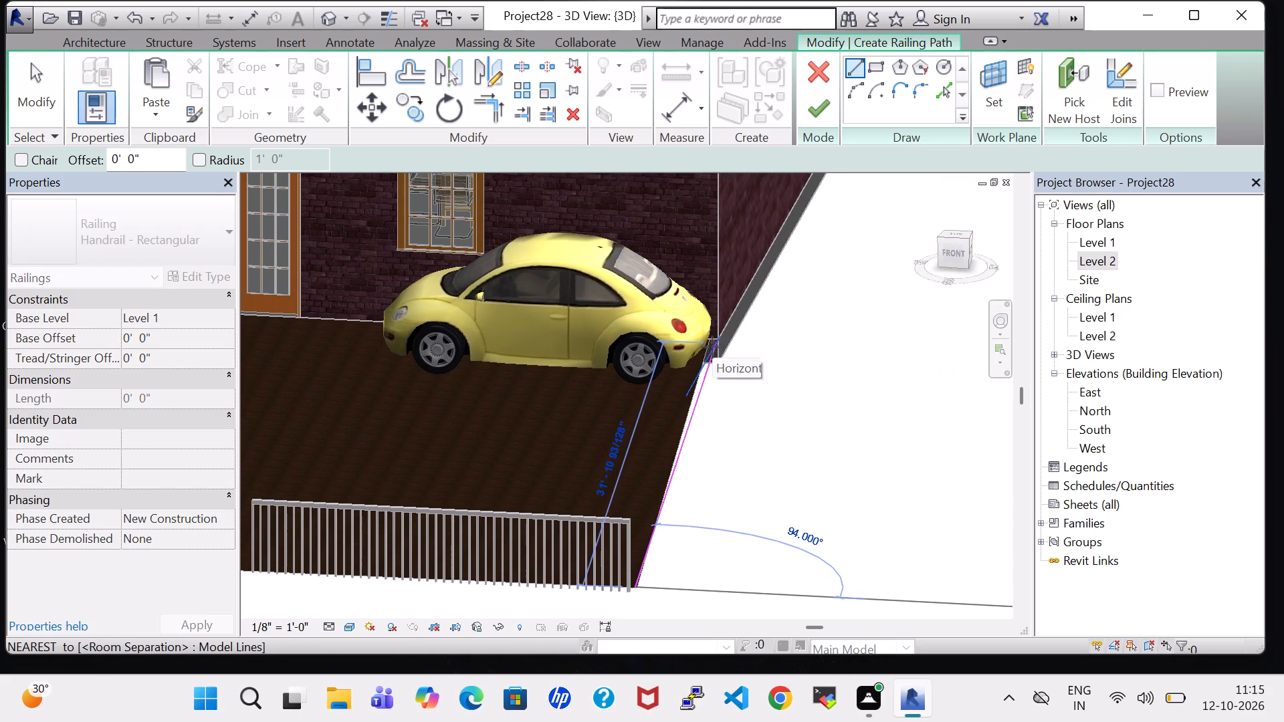
pyautogui.click(710, 342)
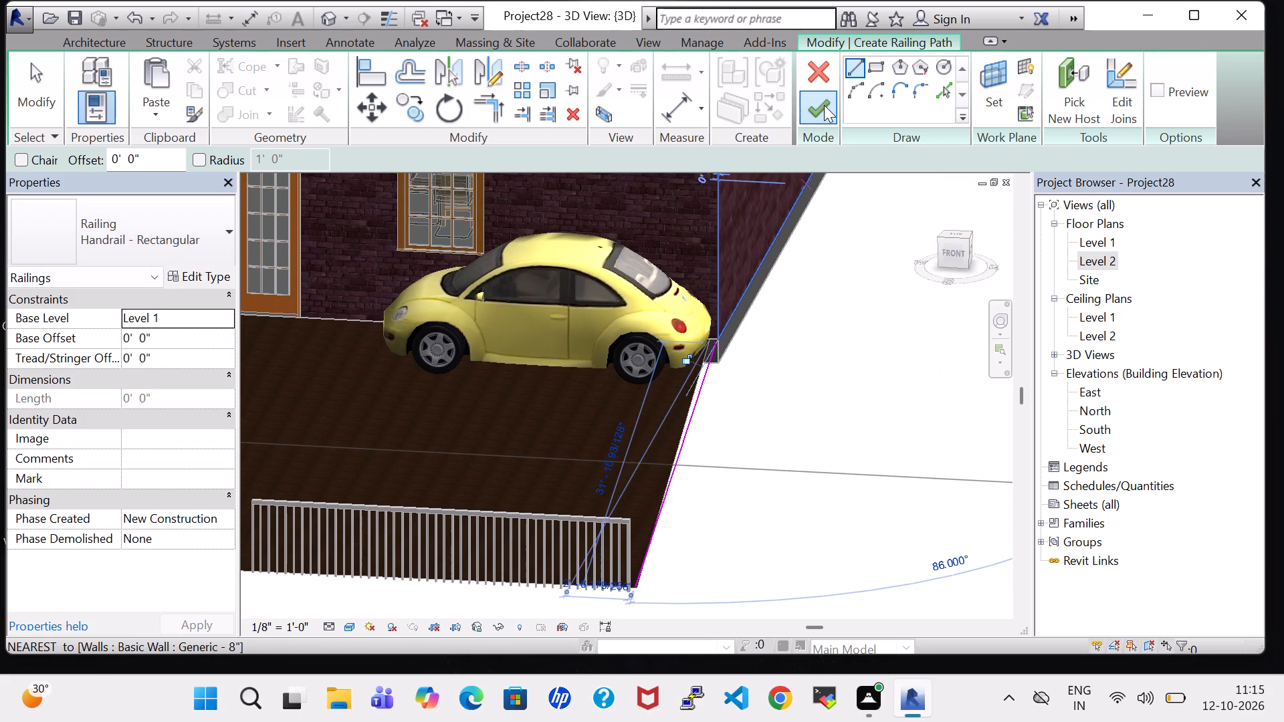
pyautogui.click(824, 105)
pyautogui.click(813, 386)
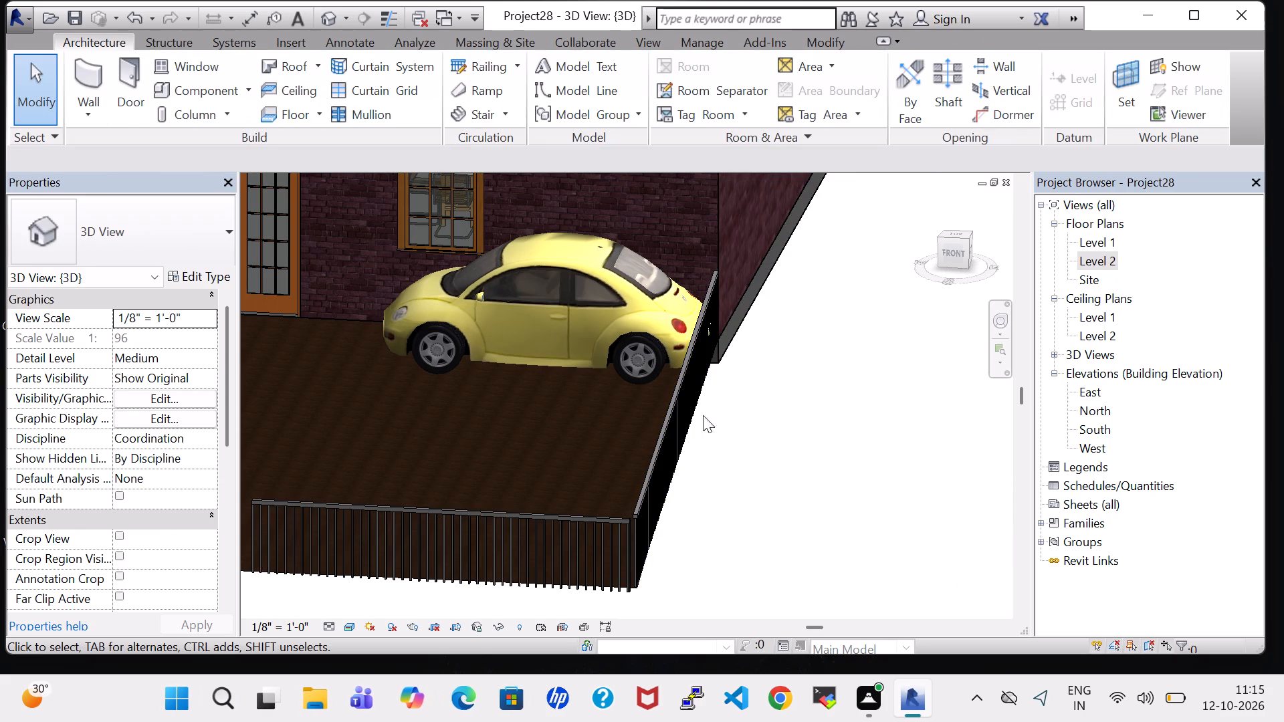
# Nudge the car-side railing two increments inward toward the ground's edge.
pyautogui.keyDown('shift'); pyautogui.moveTo(566, 461); pyautogui.dragTo(621, 484, button='middle'); pyautogui.keyUp('shift')
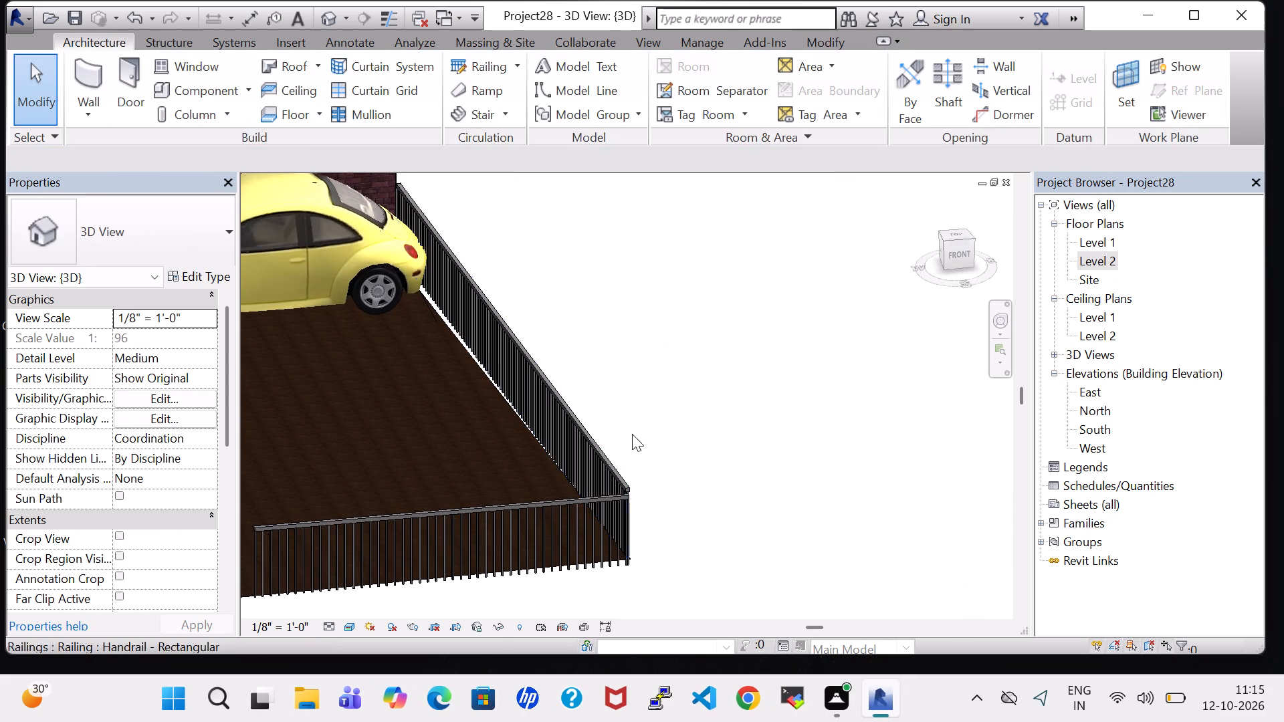
pyautogui.click(530, 359)
pyautogui.press('Left')
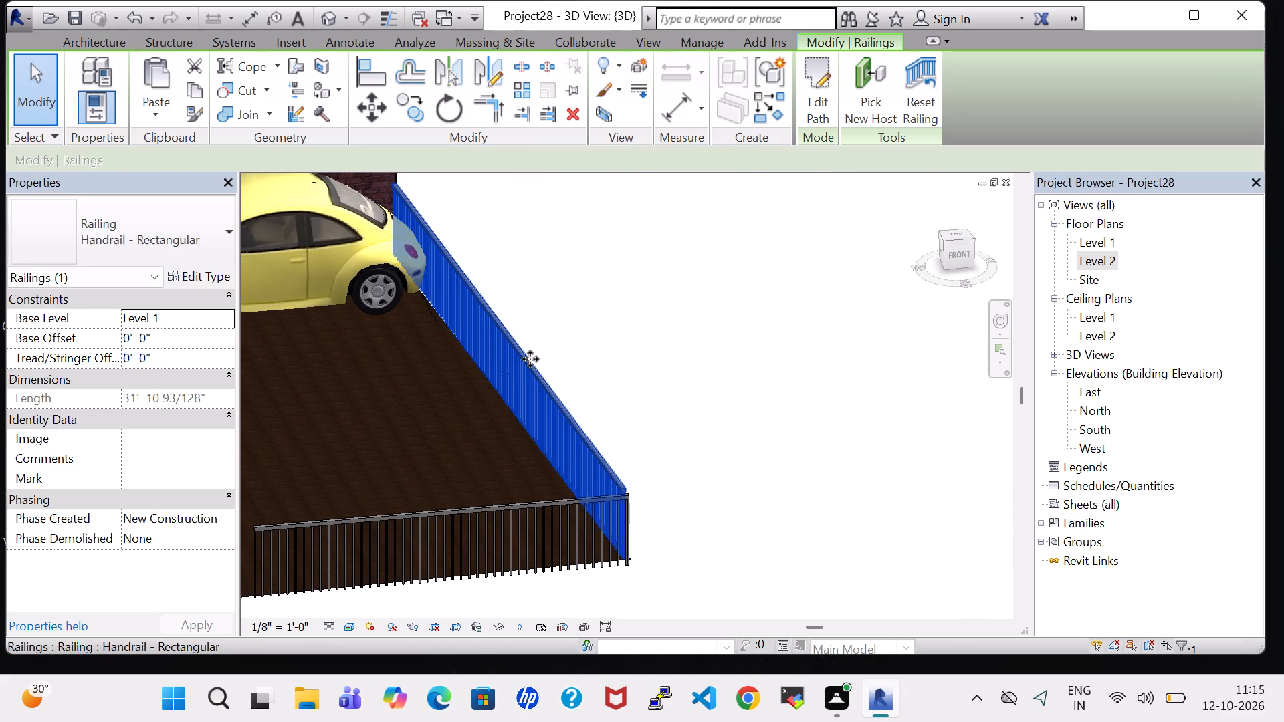
pyautogui.press('Left')
pyautogui.click(635, 378)
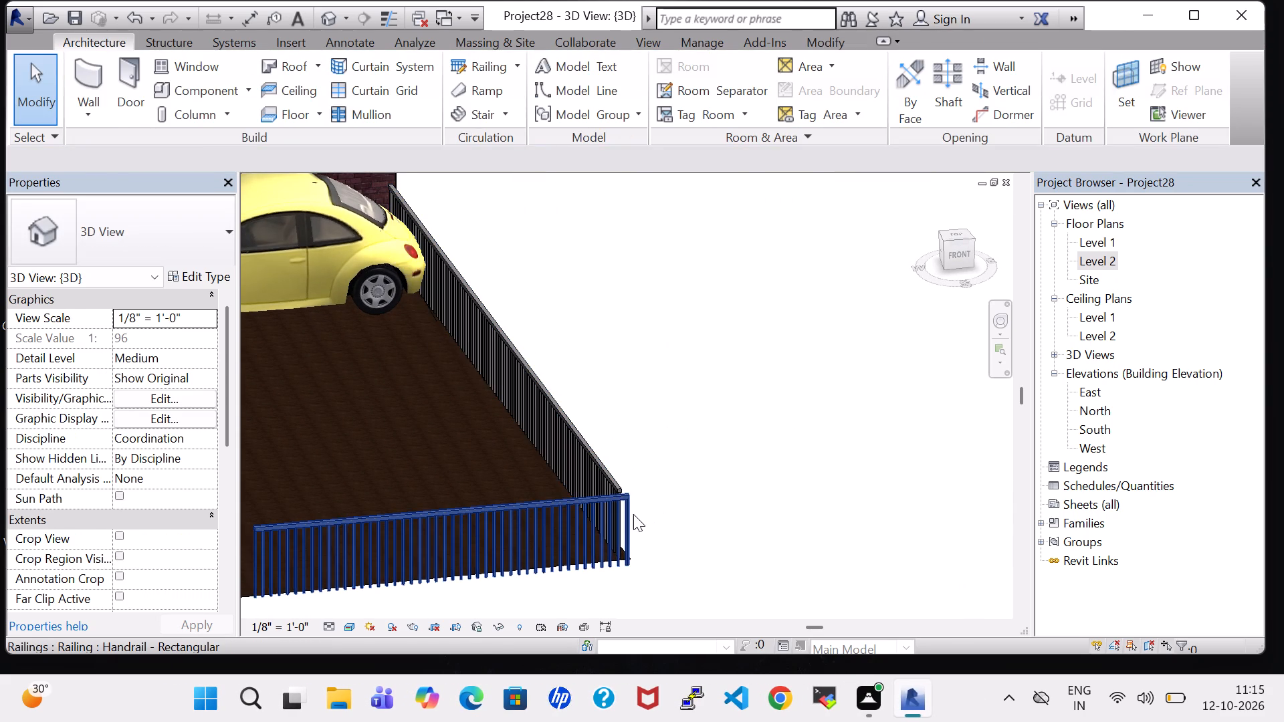
# Nudge the car-end front railing four increments back toward the house so it sits on the ground's front edge.
pyautogui.click(633, 514)
pyautogui.press('Up')
pyautogui.press('Up')
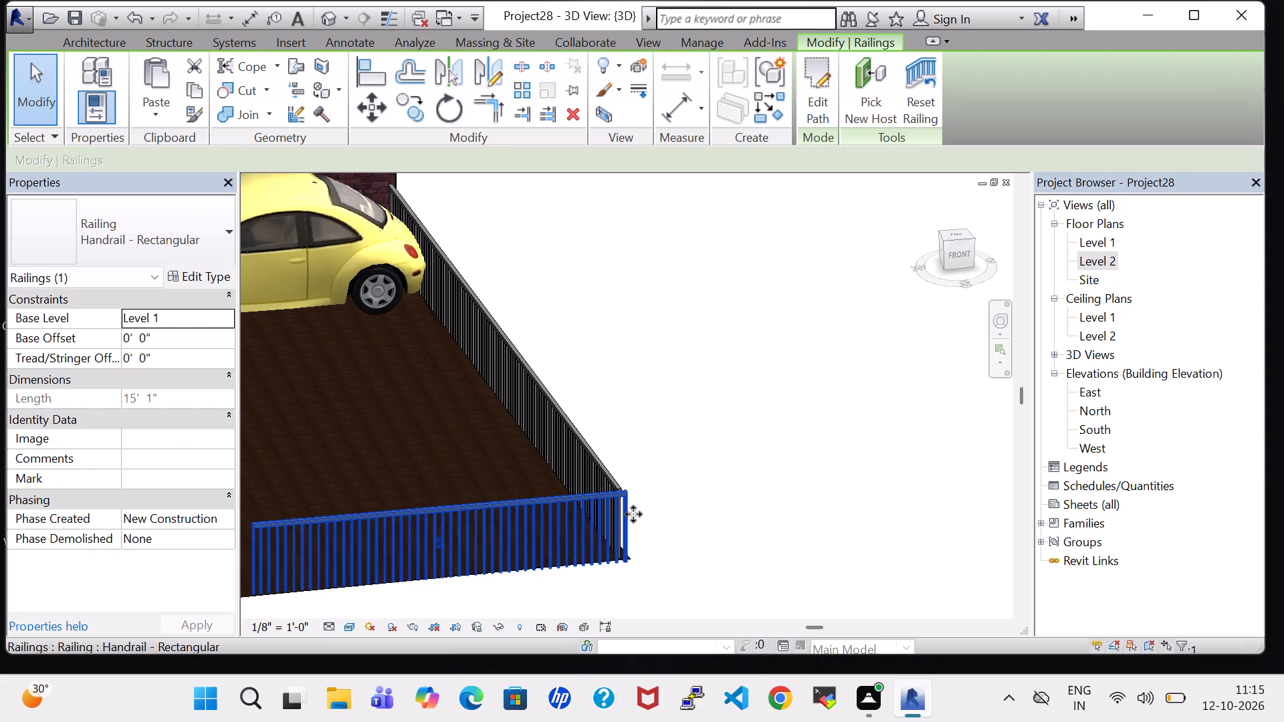
pyautogui.press('Up')
pyautogui.press('Up')
pyautogui.click(681, 517)
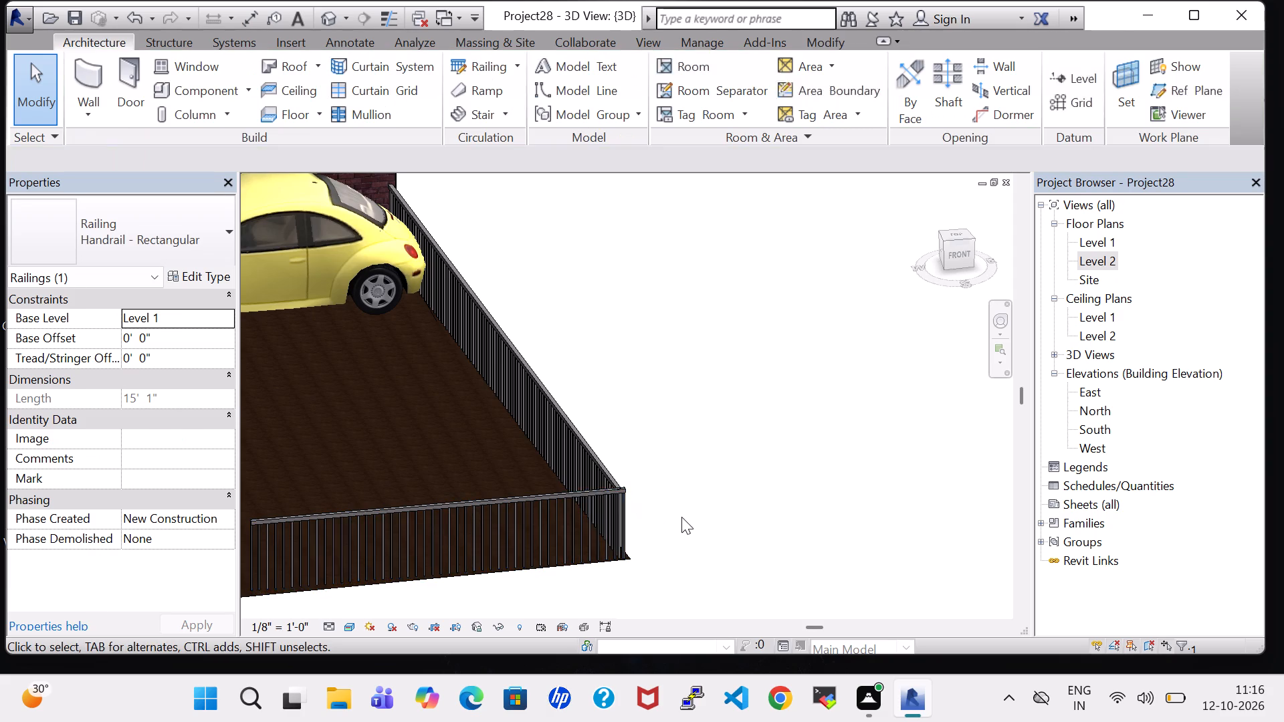
pyautogui.keyDown('shift'); pyautogui.moveTo(386, 458); pyautogui.dragTo(532, 471, button='middle'); pyautogui.keyUp('shift')
pyautogui.keyDown('shift'); pyautogui.scroll(1, 386, 458); pyautogui.keyUp('shift')
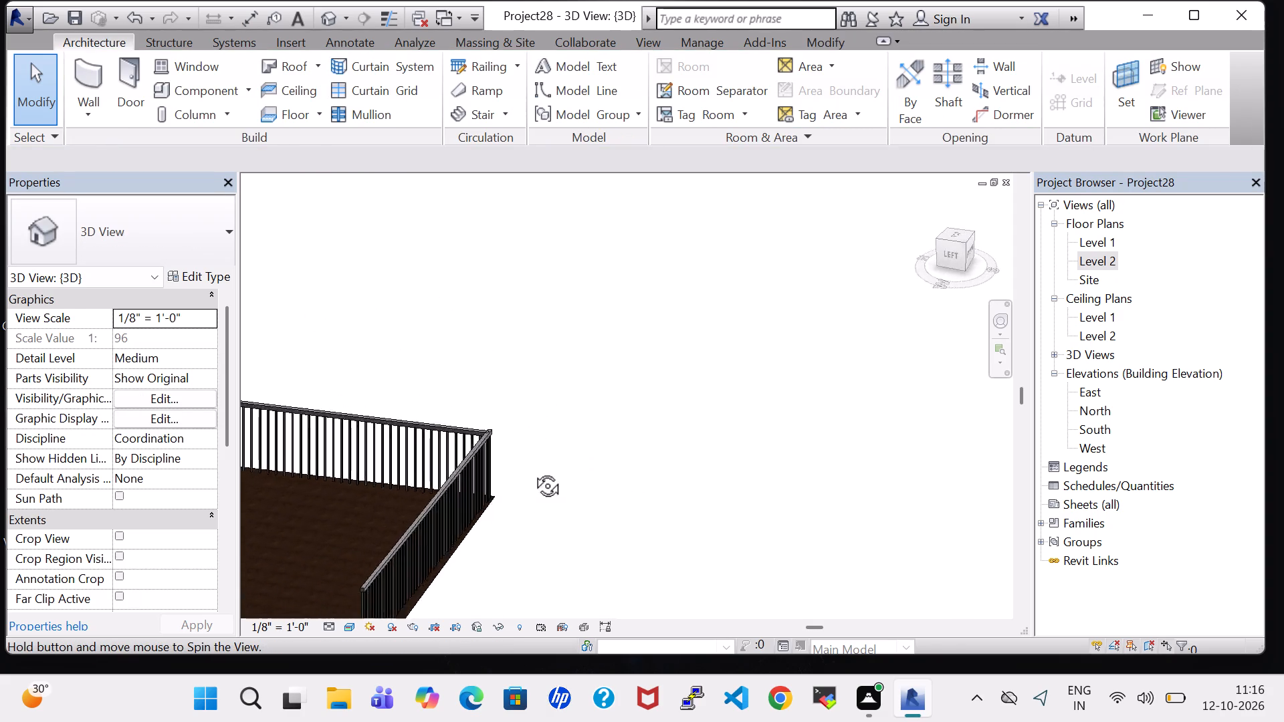
# Examine the perimeter railings around the front ground from several angles, checking their corners and alignment with the edges.
pyautogui.keyDown('shift'); pyautogui.moveTo(532, 471); pyautogui.dragTo(588, 470, button='middle'); pyautogui.keyUp('shift')
pyautogui.moveTo(528, 570); pyautogui.dragTo(521, 459, button='middle')
pyautogui.scroll(1, 521, 483)
pyautogui.keyDown('shift'); pyautogui.moveTo(521, 483); pyautogui.dragTo(519, 483, button='middle'); pyautogui.keyUp('shift')
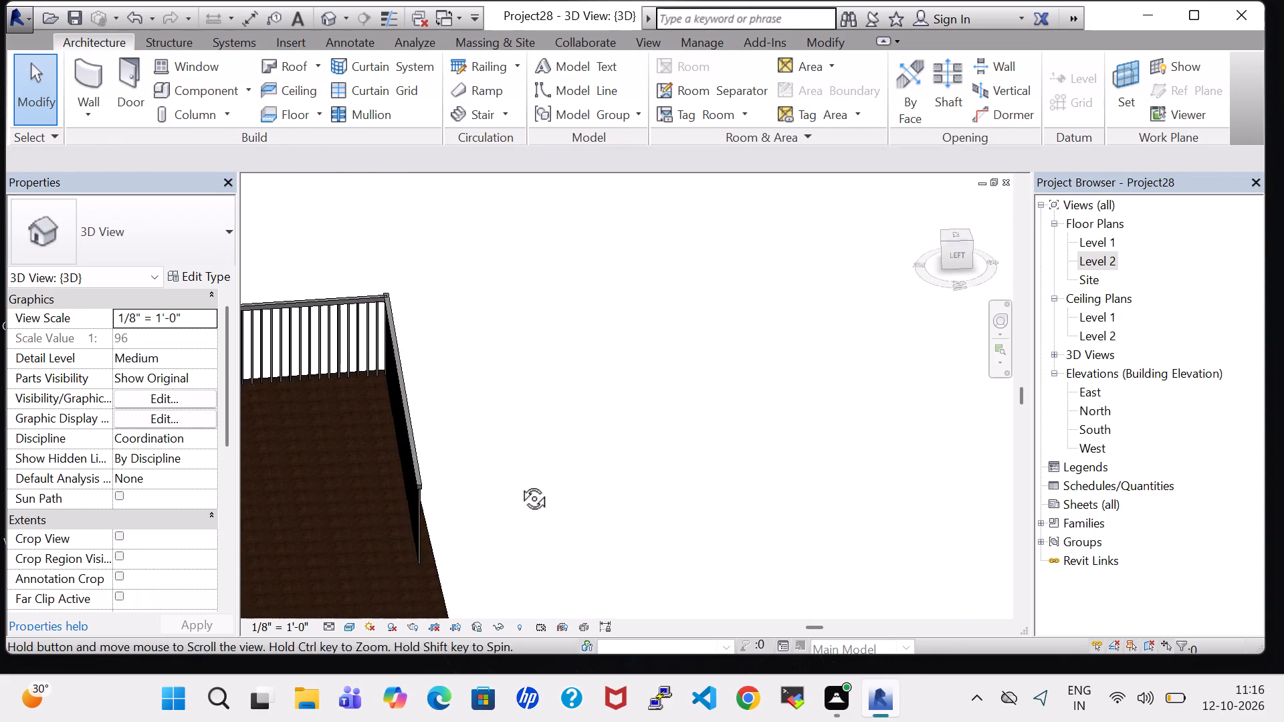
pyautogui.keyDown('shift'); pyautogui.moveTo(519, 483); pyautogui.dragTo(392, 400, button='middle'); pyautogui.keyUp('shift')
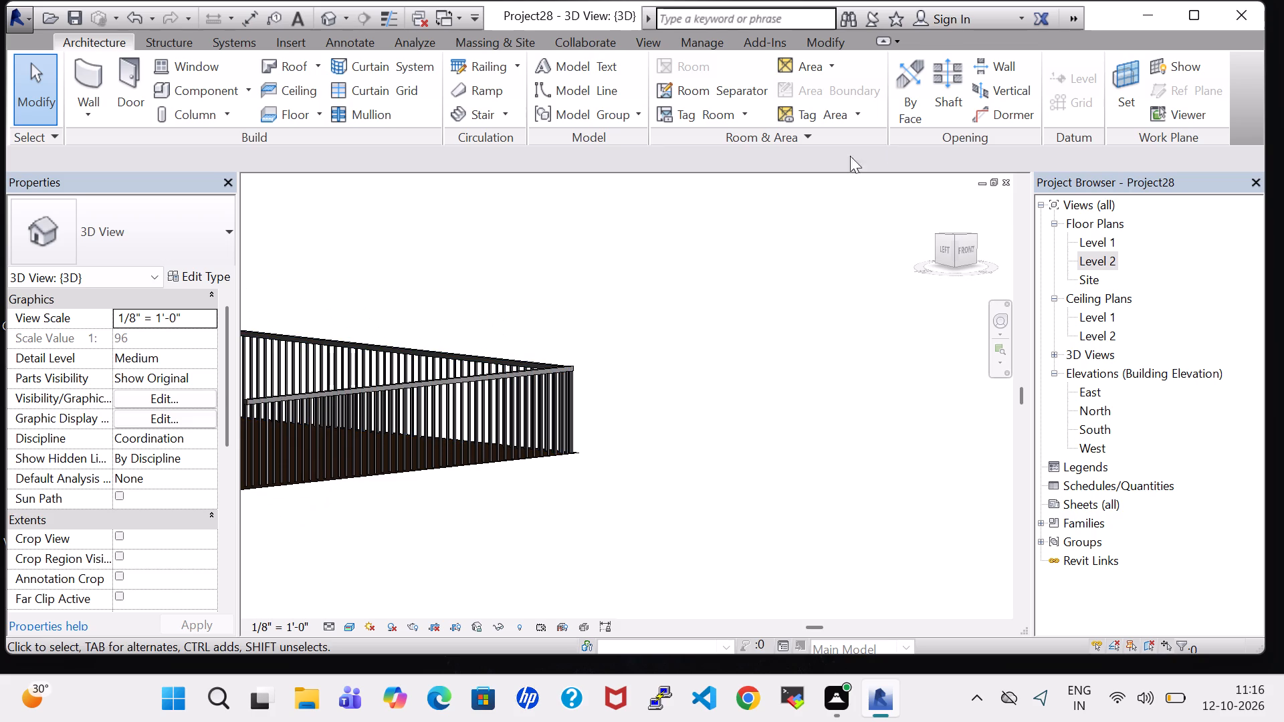
pyautogui.scroll(-6, 748, 330)
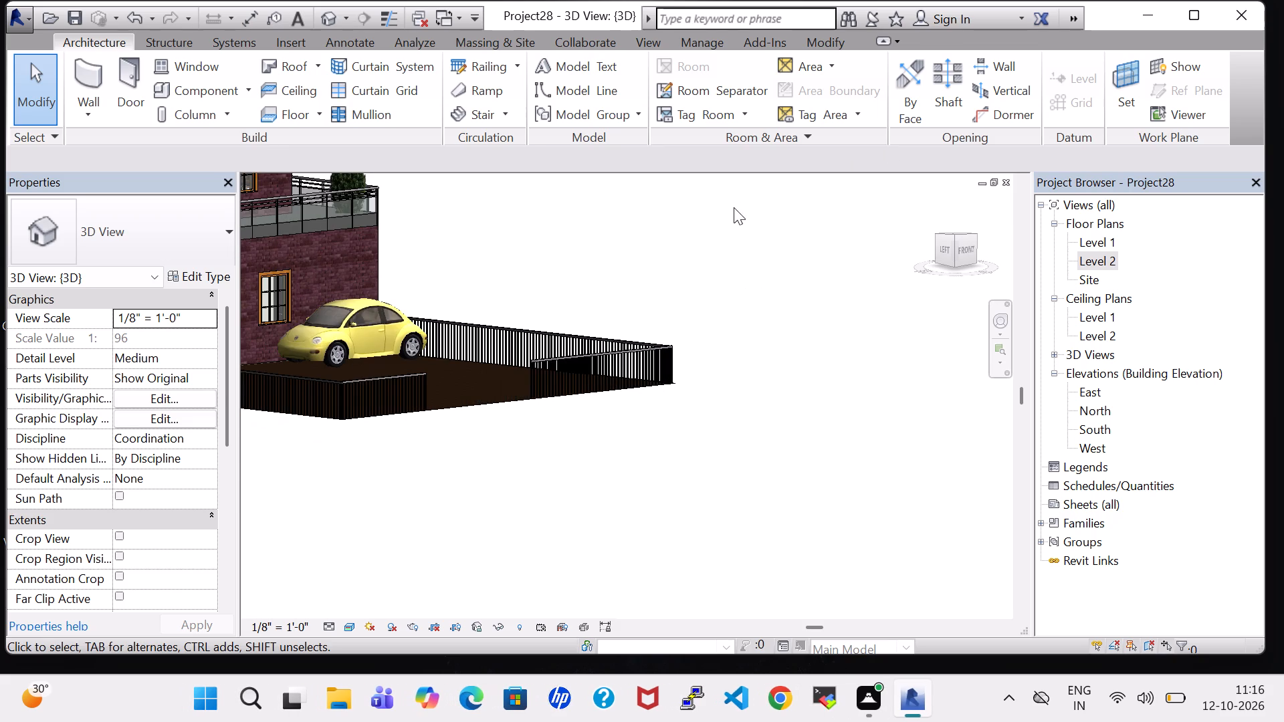
pyautogui.keyDown('shift'); pyautogui.moveTo(734, 207); pyautogui.dragTo(581, 354, button='middle'); pyautogui.keyUp('shift')
pyautogui.keyDown('shift'); pyautogui.moveTo(580, 354); pyautogui.dragTo(617, 296, button='middle'); pyautogui.keyUp('shift')
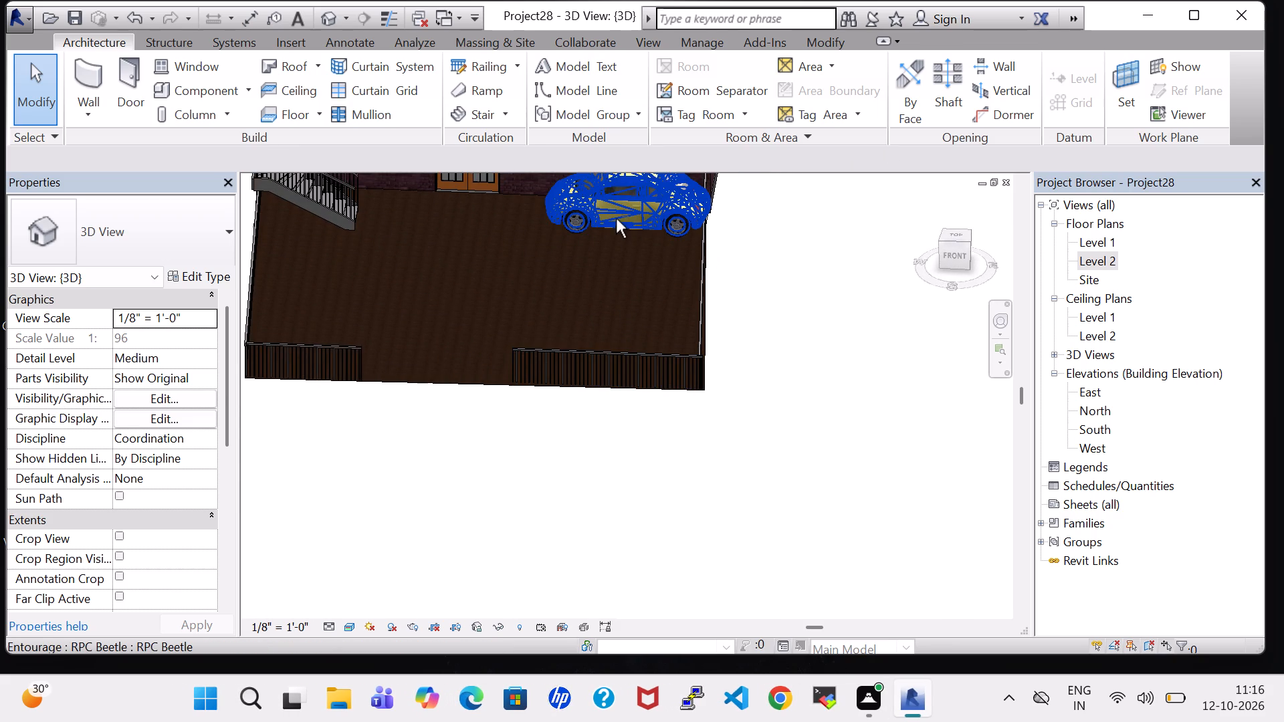
pyautogui.scroll(1, 488, 657)
pyautogui.keyDown('shift'); pyautogui.moveTo(490, 558); pyautogui.dragTo(502, 493, button='middle'); pyautogui.keyUp('shift')
pyautogui.scroll(1, 447, 473)
pyautogui.moveTo(448, 473); pyautogui.dragTo(522, 509, button='middle')
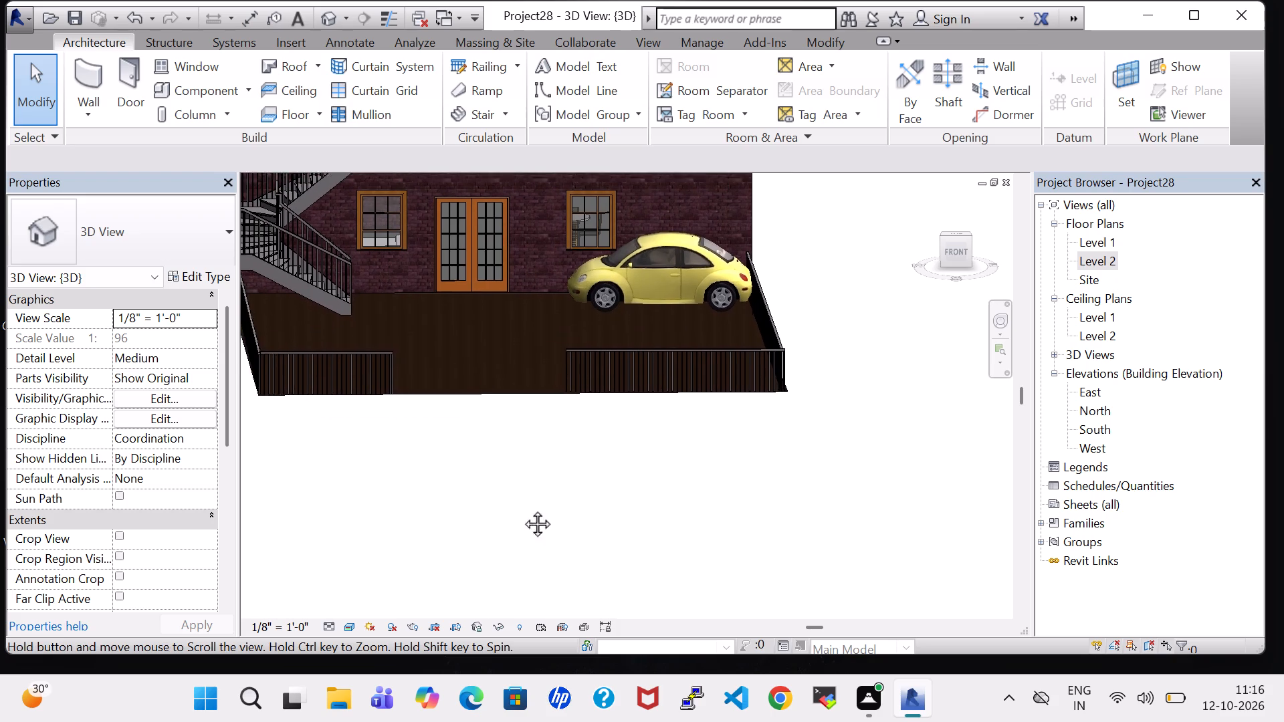
pyautogui.moveTo(522, 509); pyautogui.dragTo(557, 577, button='middle')
pyautogui.moveTo(555, 558); pyautogui.dragTo(521, 571, button='middle')
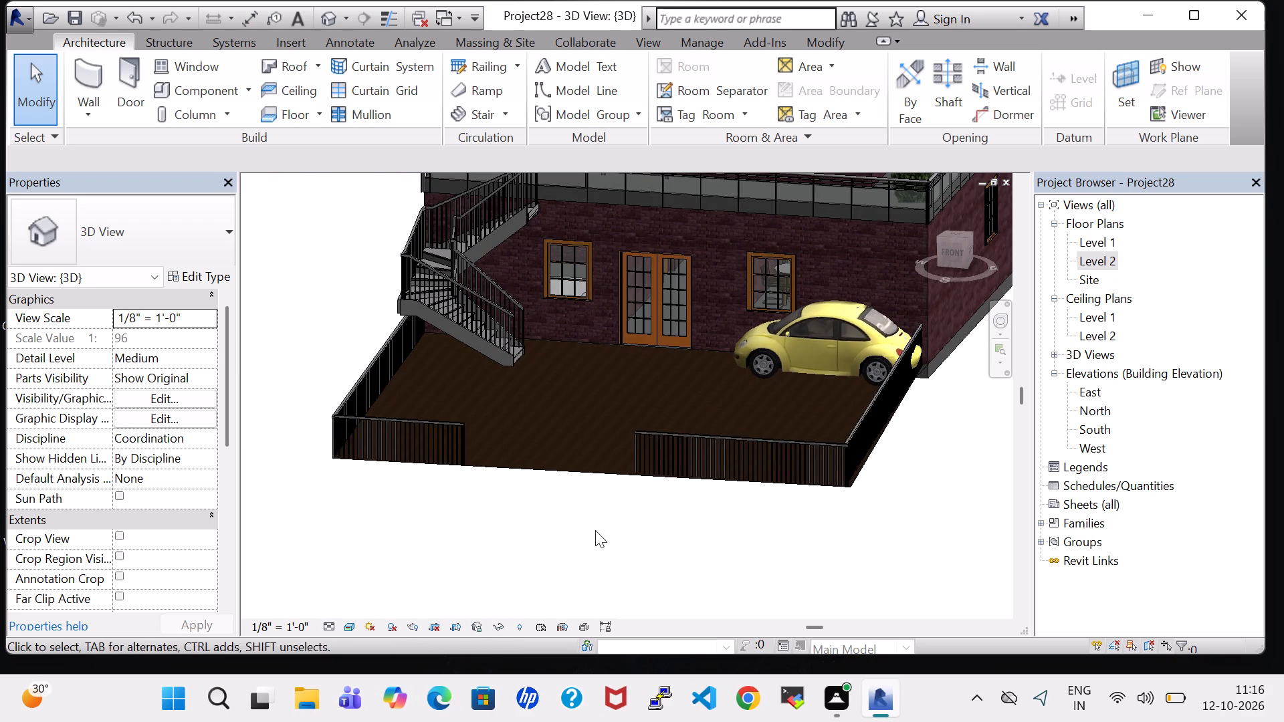
# Nudge the RPC Beetle car six increments away from the car-side railing and 22 increments toward the ground's front edge.
pyautogui.moveTo(802, 501); pyautogui.dragTo(840, 515, button='middle')
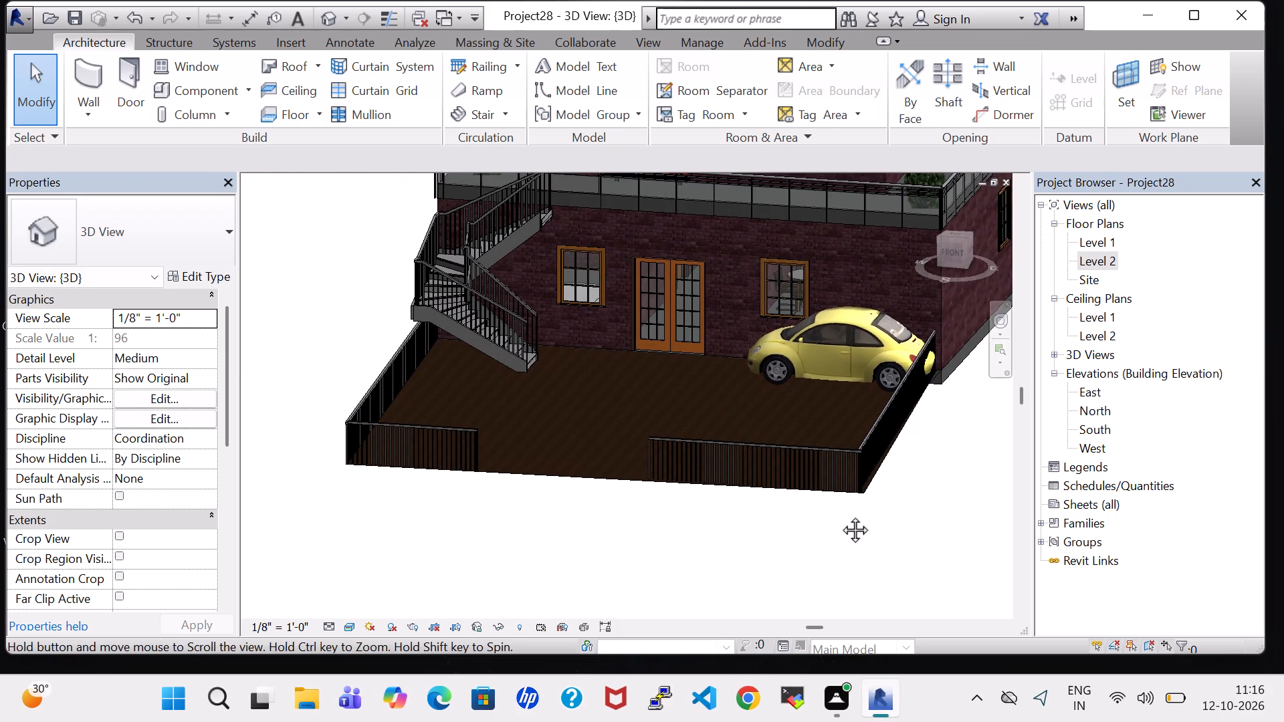
pyautogui.moveTo(840, 515); pyautogui.dragTo(846, 517, button='middle')
pyautogui.click(882, 334)
pyautogui.press('Left')
pyautogui.press('Left')
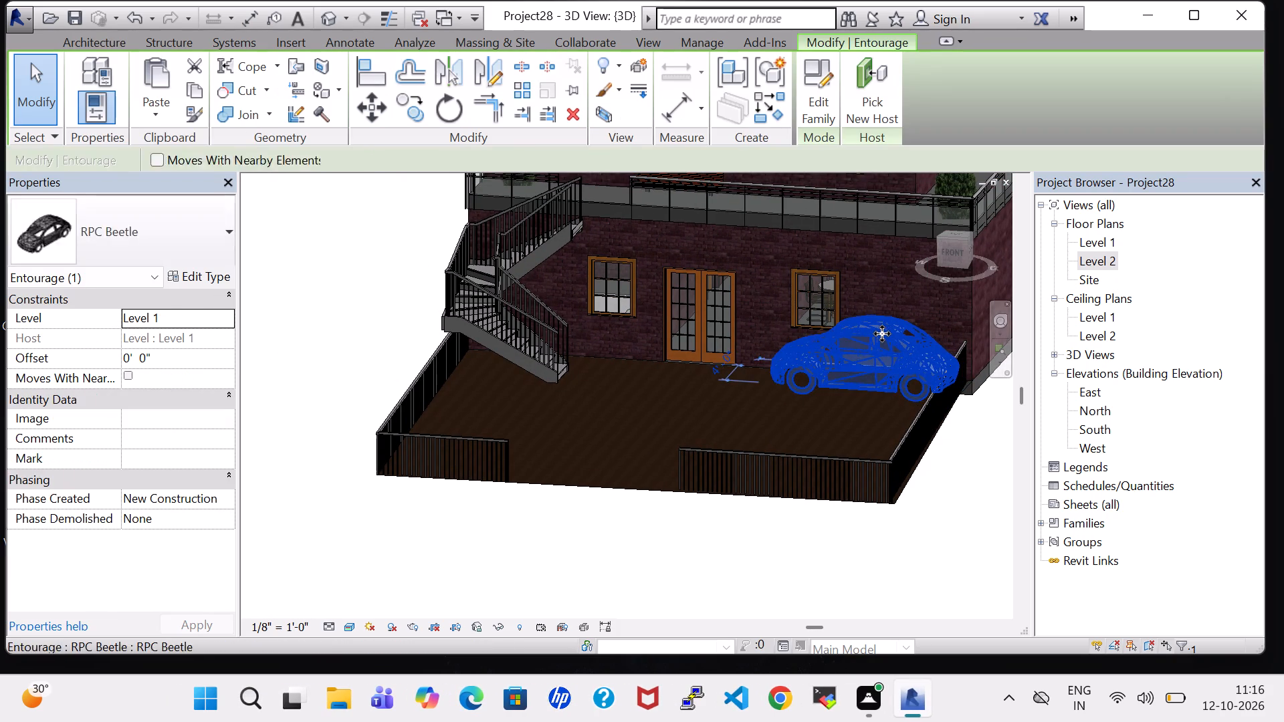
pyautogui.press('Left')
pyautogui.press('Left')
pyautogui.press('Left')
pyautogui.press('Down')
pyautogui.press('Down')
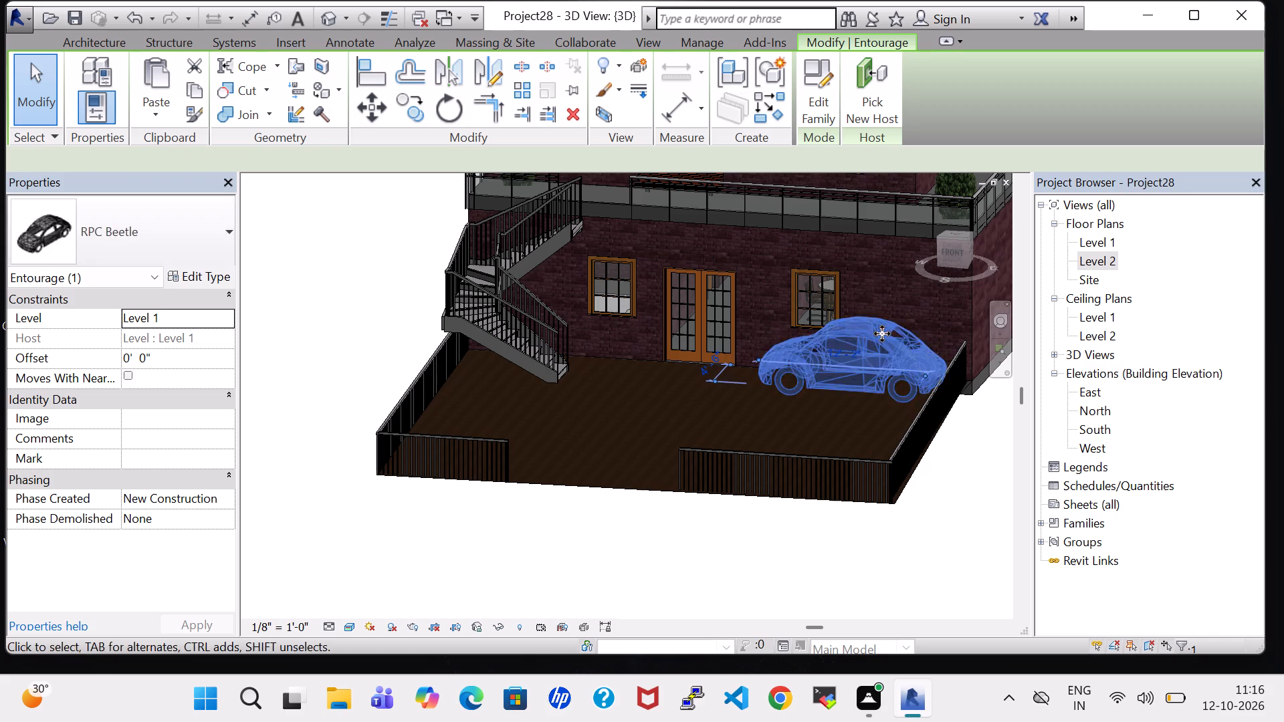
pyautogui.press('Down')
pyautogui.press('Down')
pyautogui.press('Down')
pyautogui.press('Down')
pyautogui.press('Down')
pyautogui.press('Down')
pyautogui.press('Down')
pyautogui.press('Down')
pyautogui.press('Down')
pyautogui.press('Down')
pyautogui.press('Down')
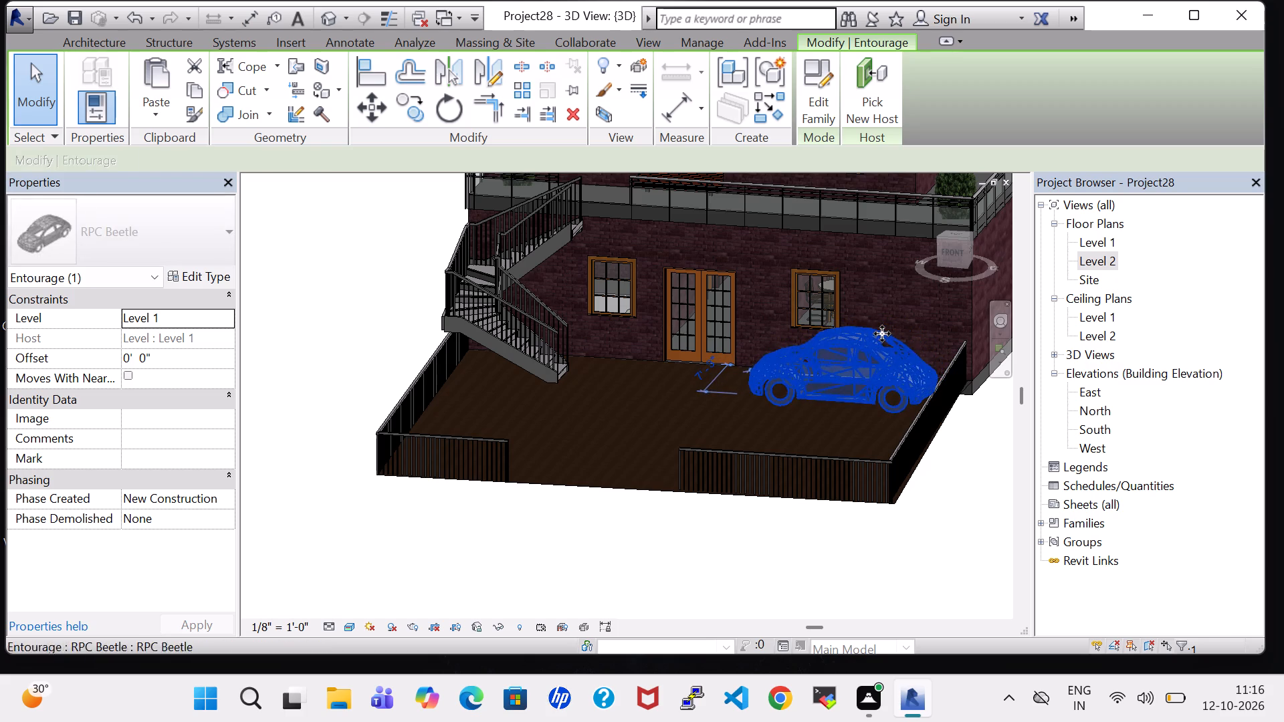
pyautogui.press('Down')
pyautogui.press('Down')
pyautogui.press('Down')
pyautogui.press('Down')
pyautogui.press('Down')
pyautogui.press('Down')
pyautogui.press('Down')
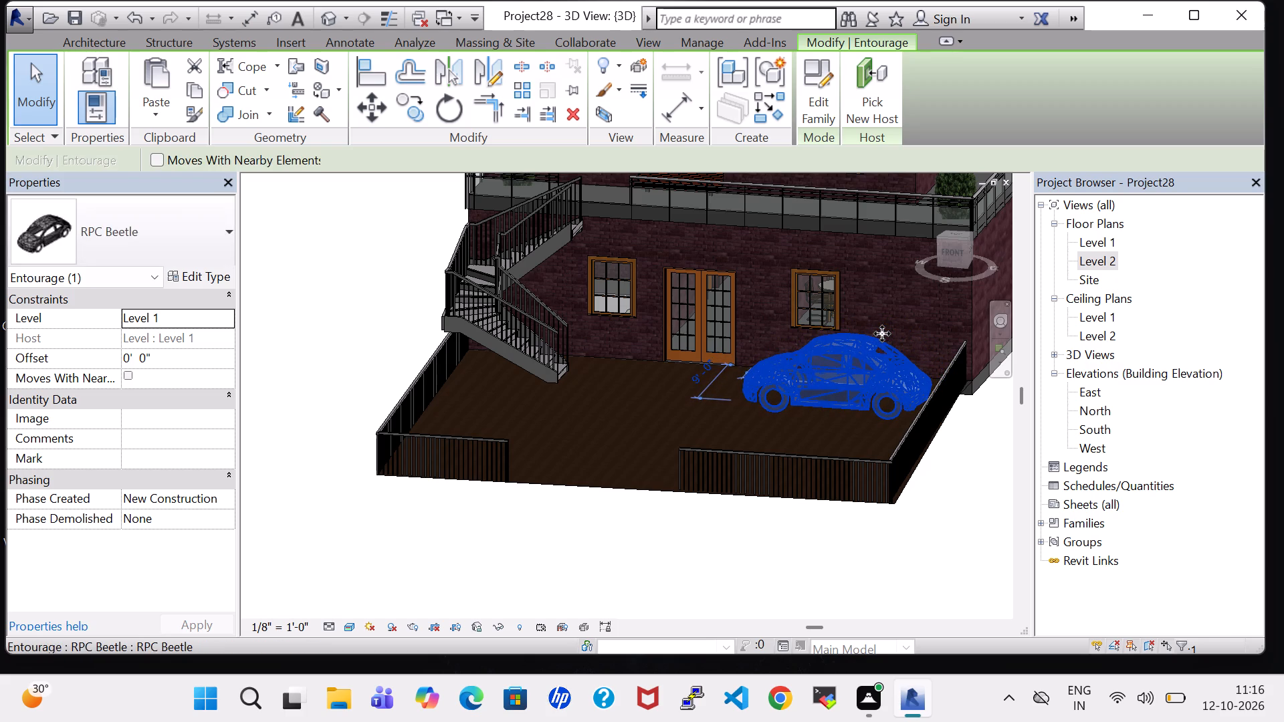
pyautogui.press('Left')
pyautogui.press('Down')
pyautogui.press('Down')
pyautogui.click(968, 481)
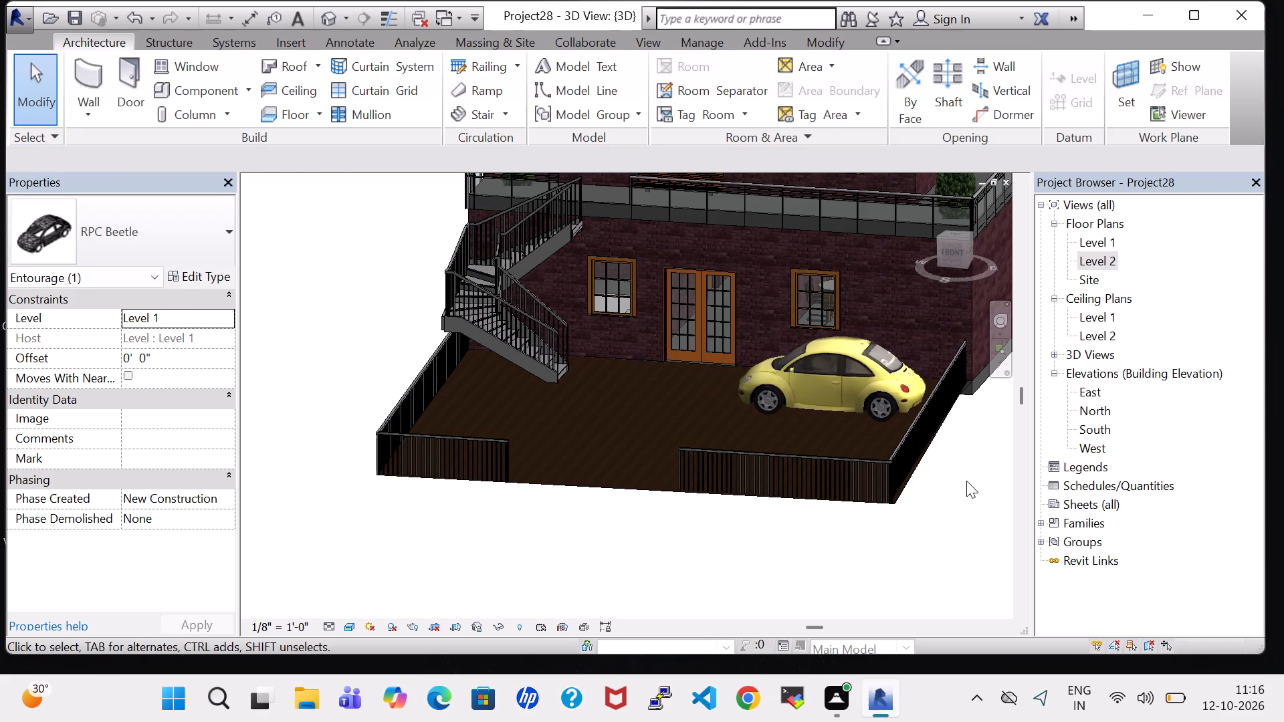
# Place two Chinese Juniper - 7' trees along the stair-side railing, one at the front corner and one near the stairs.
pyautogui.scroll(1, 960, 467)
pyautogui.moveTo(960, 467); pyautogui.dragTo(970, 564, button='middle')
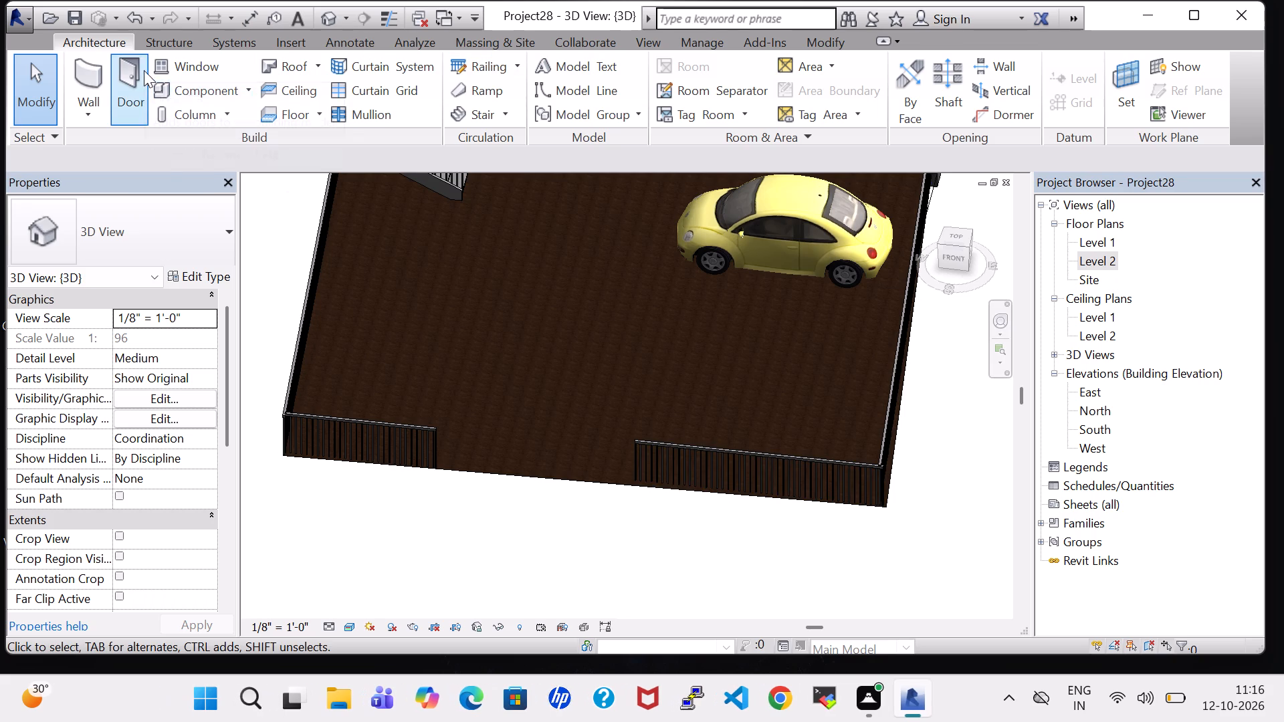
pyautogui.click(497, 43)
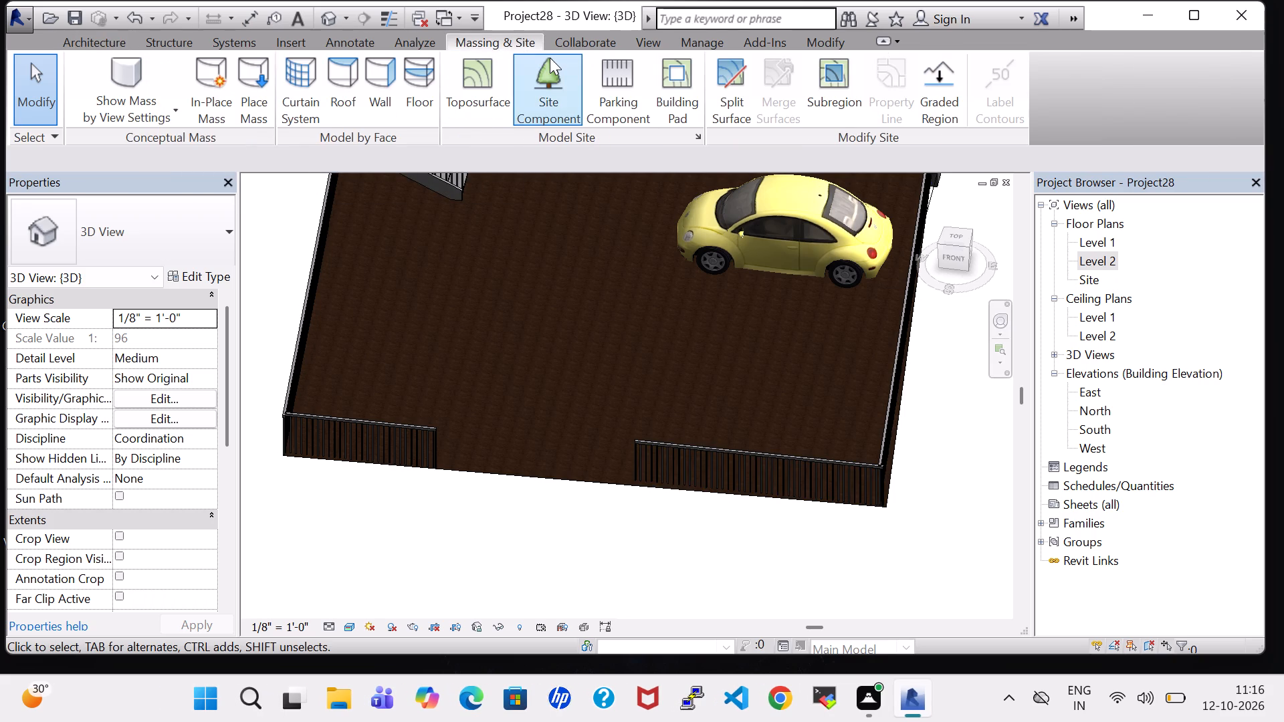
pyautogui.click(550, 57)
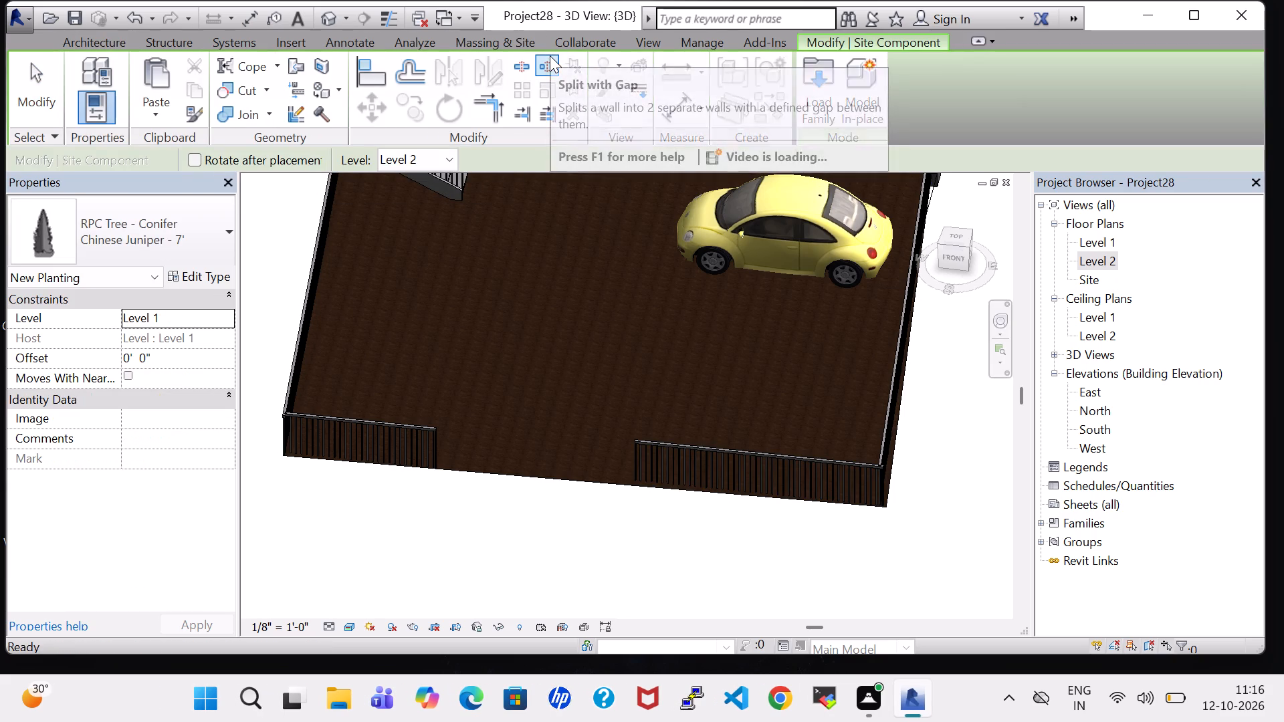
pyautogui.click(330, 410)
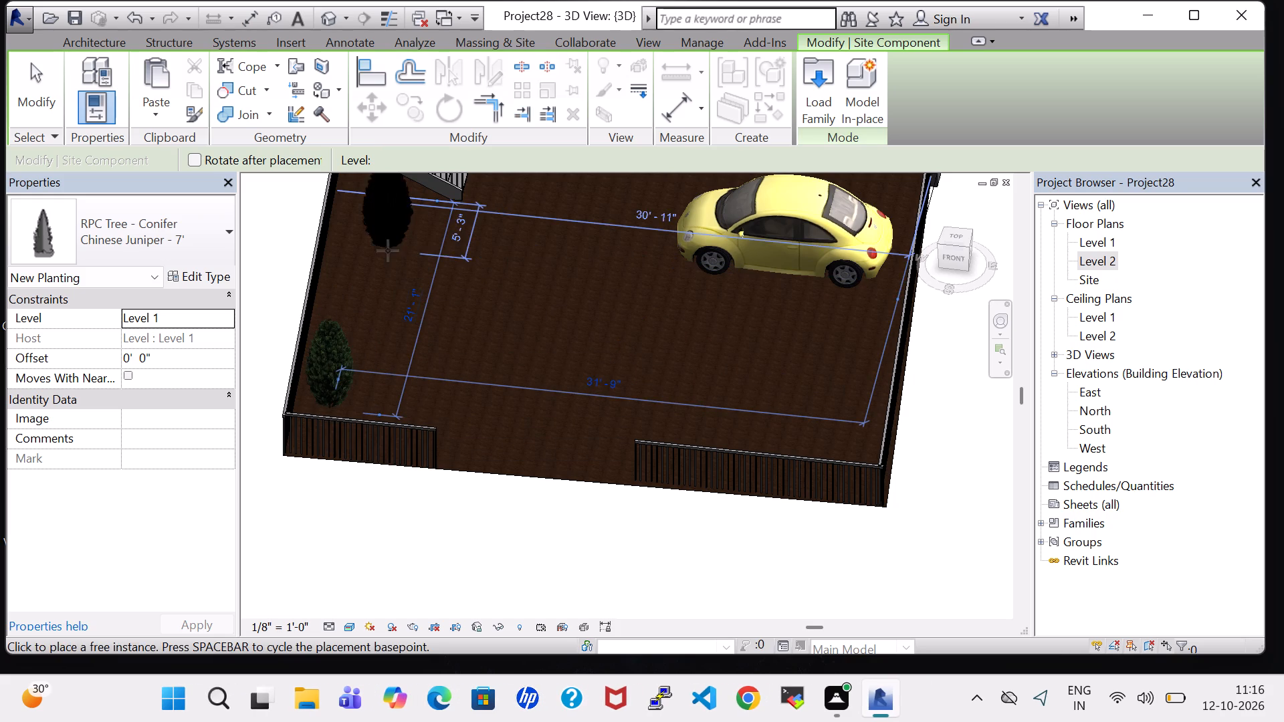
pyautogui.click(351, 257)
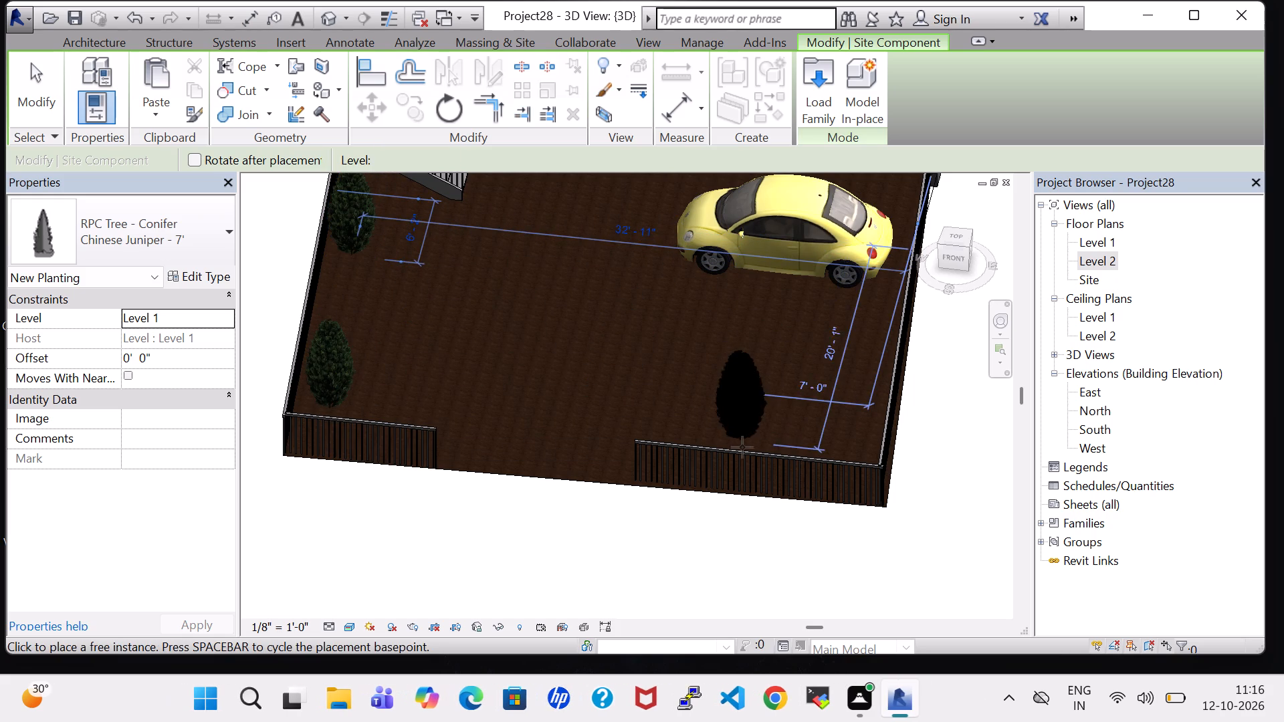
# Place two more Chinese Juniper - 7' trees behind the car-end front railing, one at the corner and one nearer the opening.
pyautogui.click(851, 471)
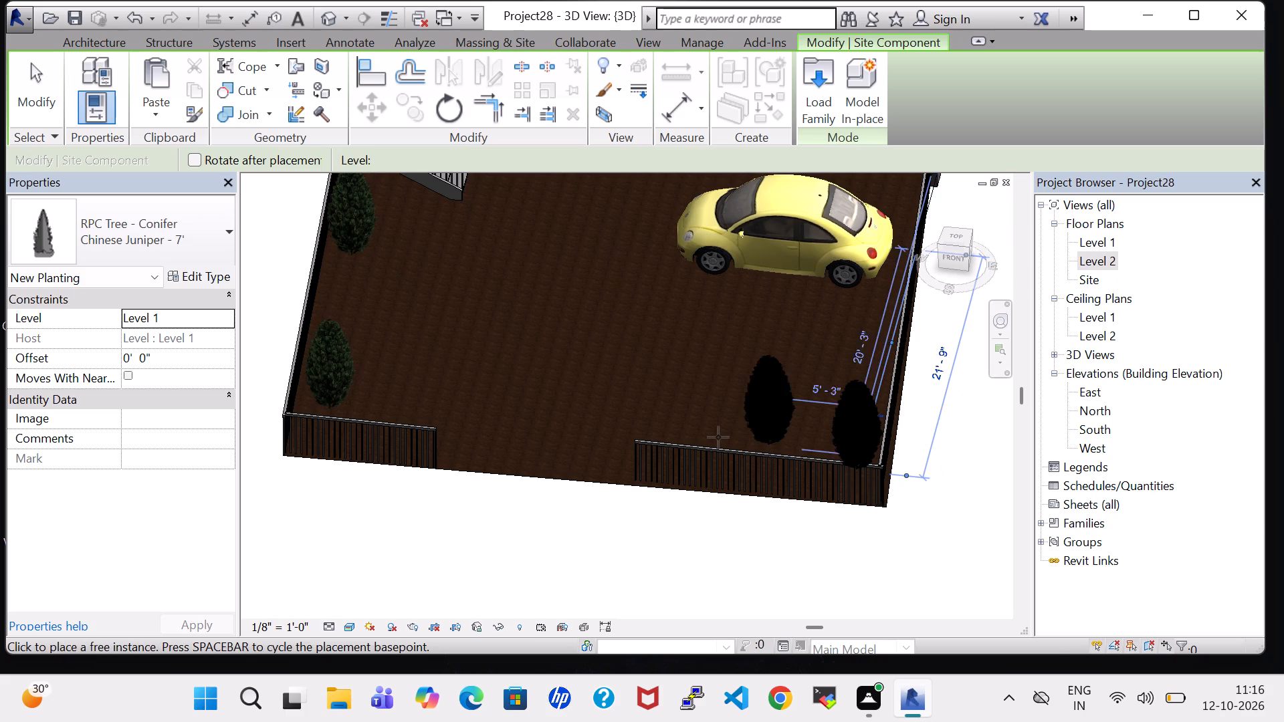
pyautogui.click(718, 447)
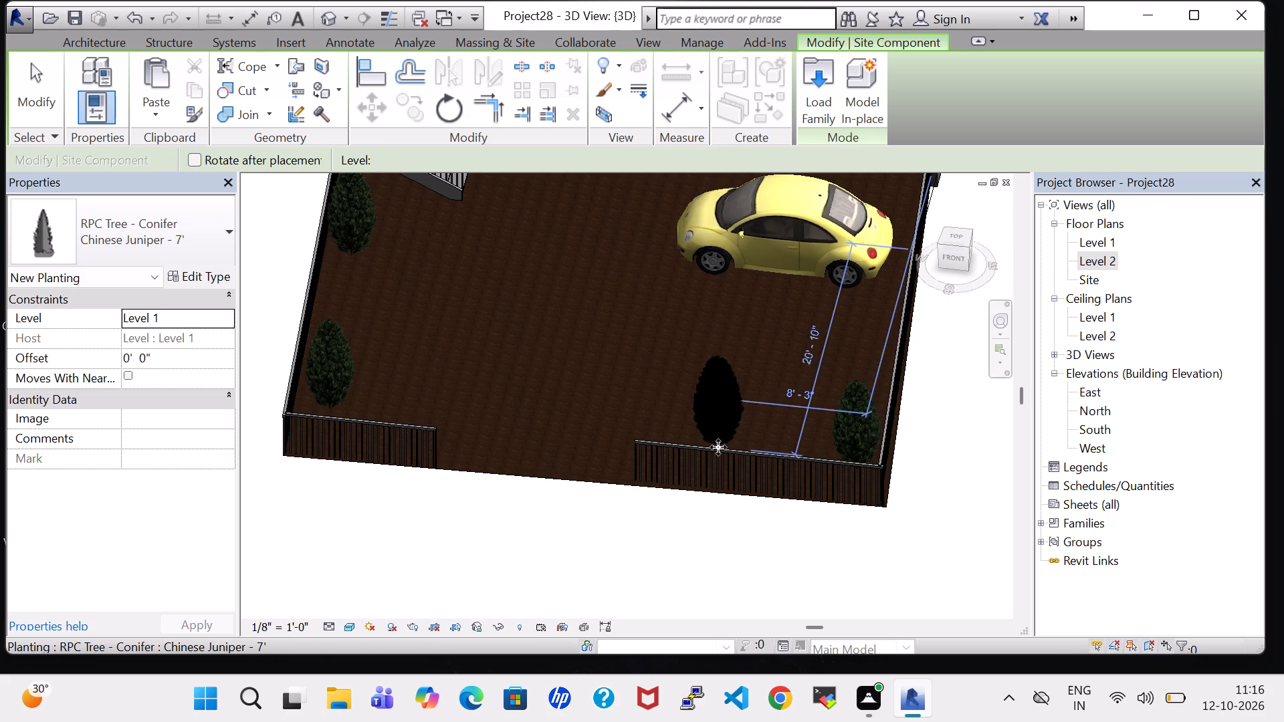
pyautogui.scroll(-3, 678, 388)
pyautogui.scroll(-1, 689, 443)
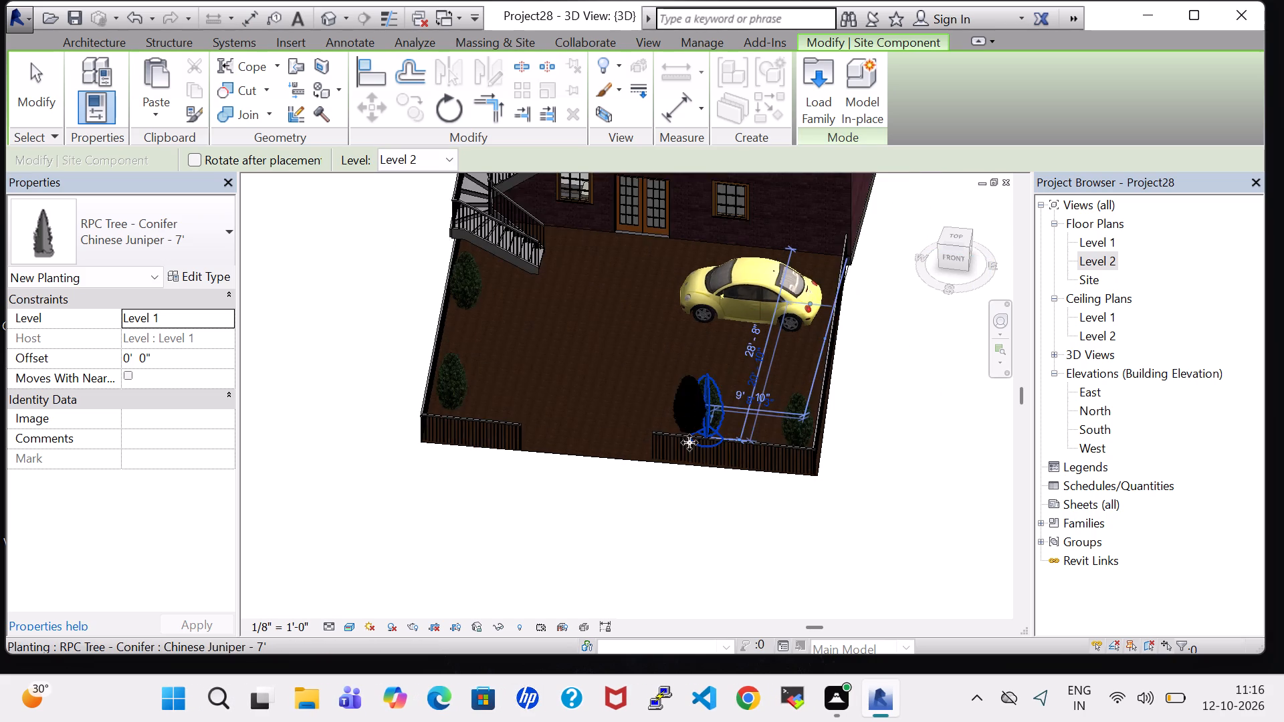
pyautogui.scroll(-1, 689, 443)
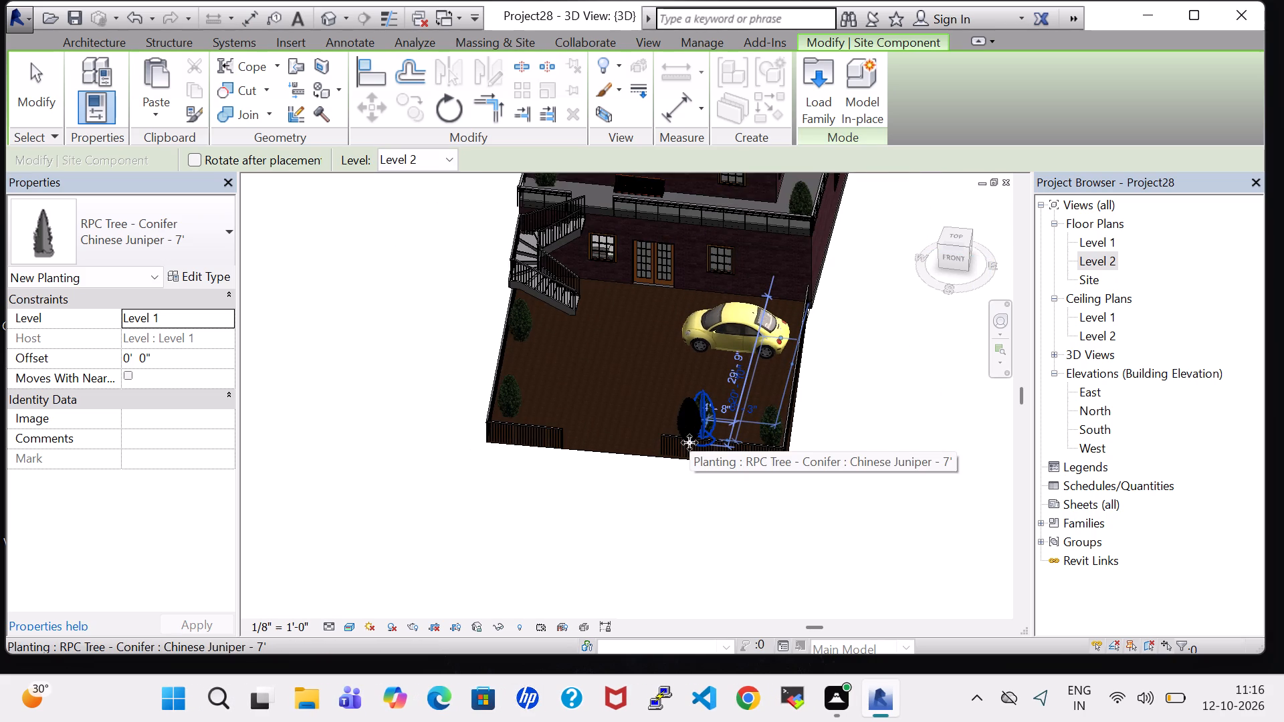
pyautogui.press('Escape')
pyautogui.press('Escape')
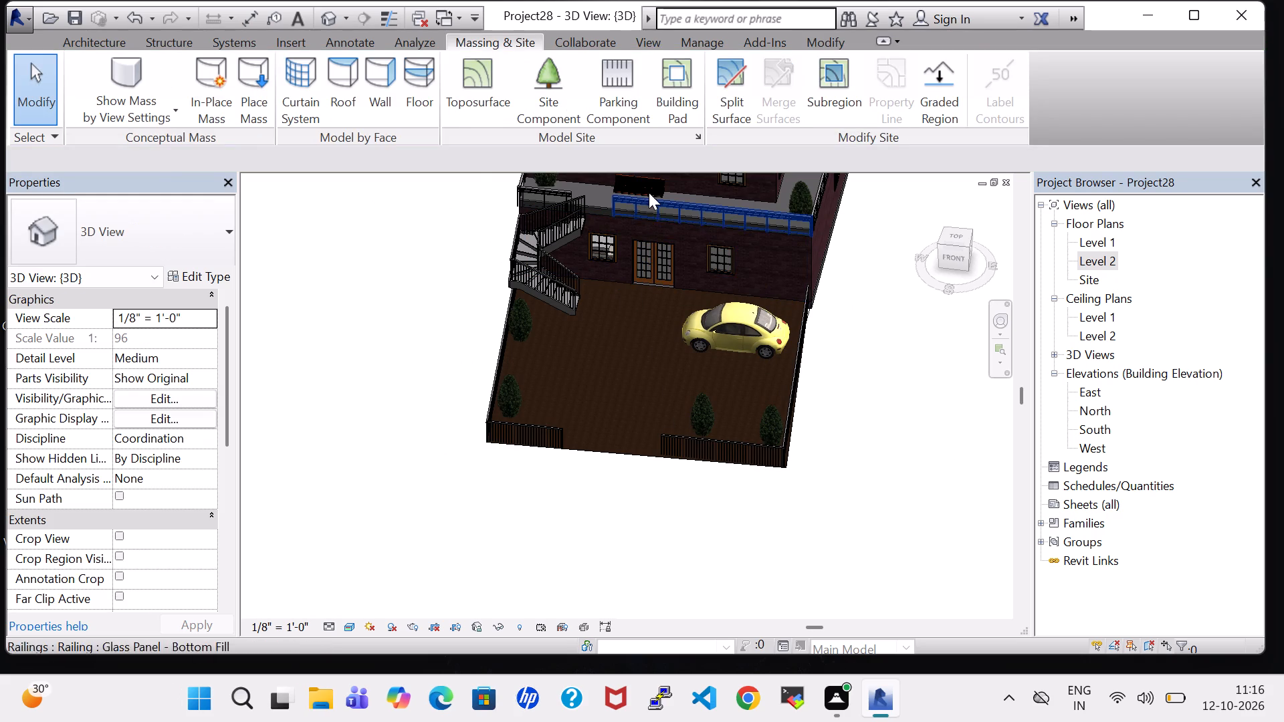
# Create a similar 72" Park Bench from the balcony bench, rotated parallel to the stair-side railing and placed between its two trees.
pyautogui.click(649, 187)
pyautogui.rightClick(649, 187)
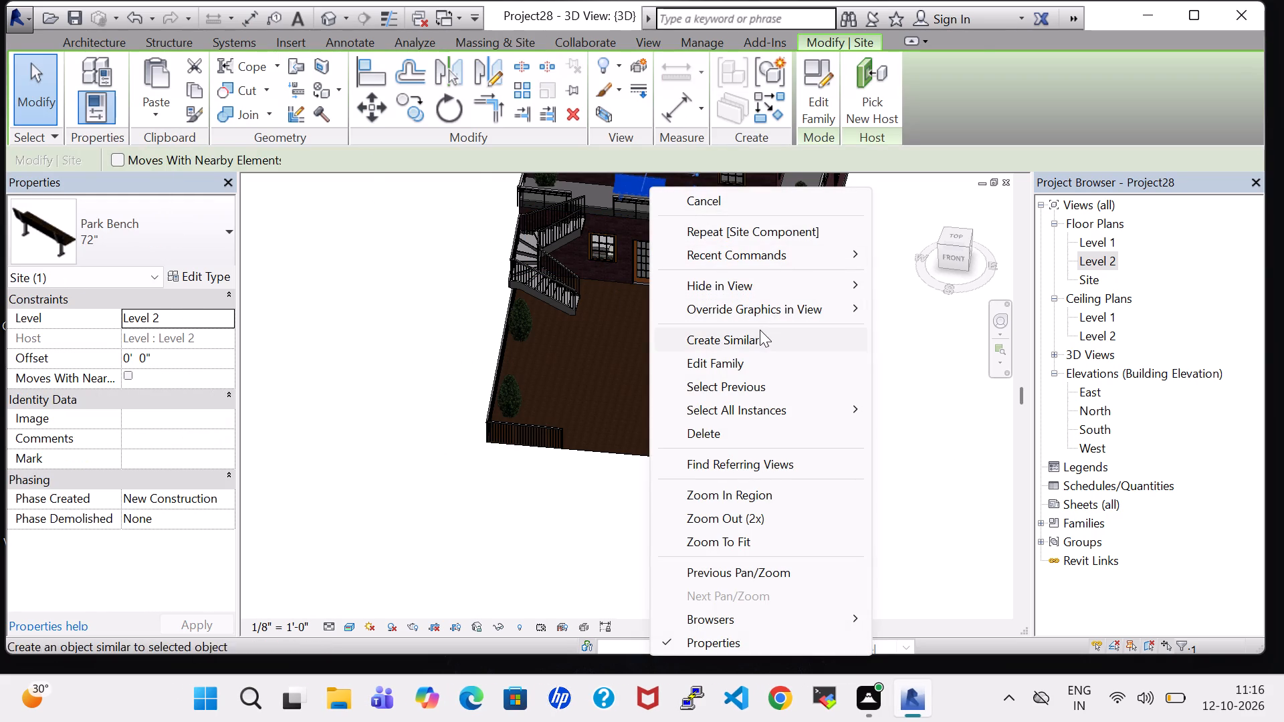
pyautogui.click(760, 330)
pyautogui.press('space')
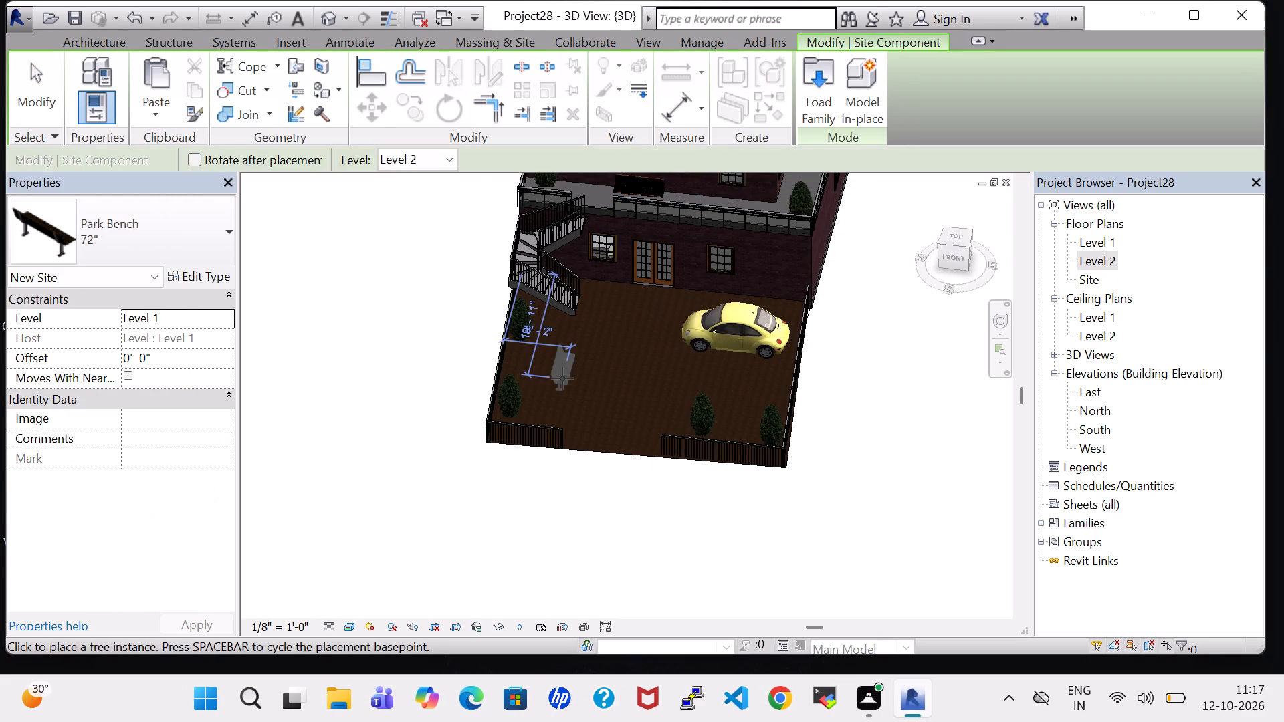
pyautogui.scroll(7, 533, 377)
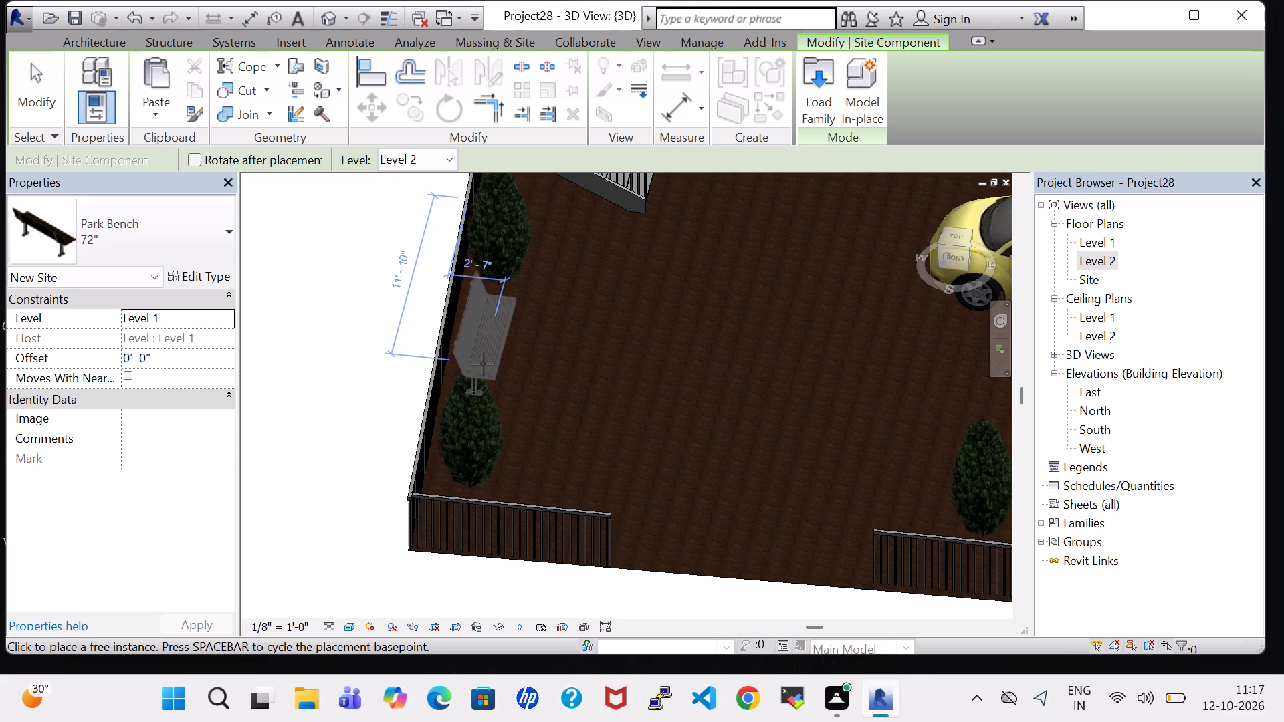
pyautogui.click(483, 364)
# Place another 72" Park Bench, rotated parallel to the car-end front railing, between the two trees there.
pyautogui.scroll(-8, 626, 373)
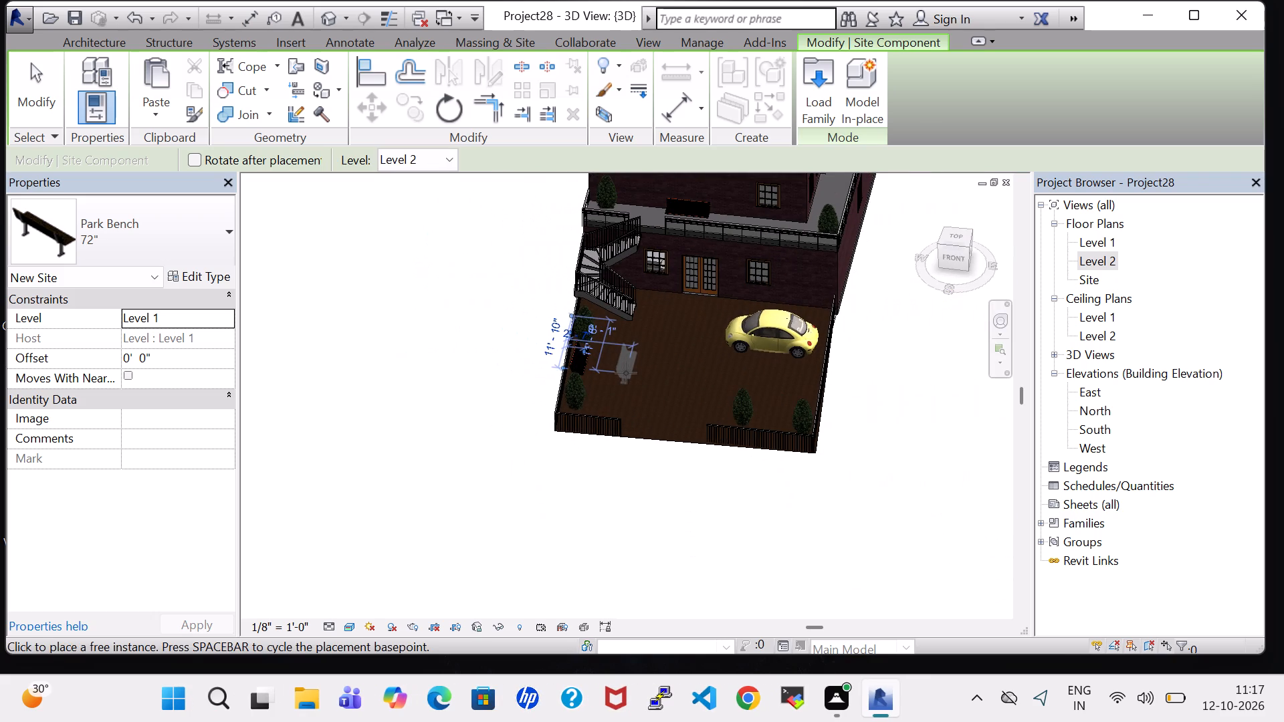
pyautogui.press('space')
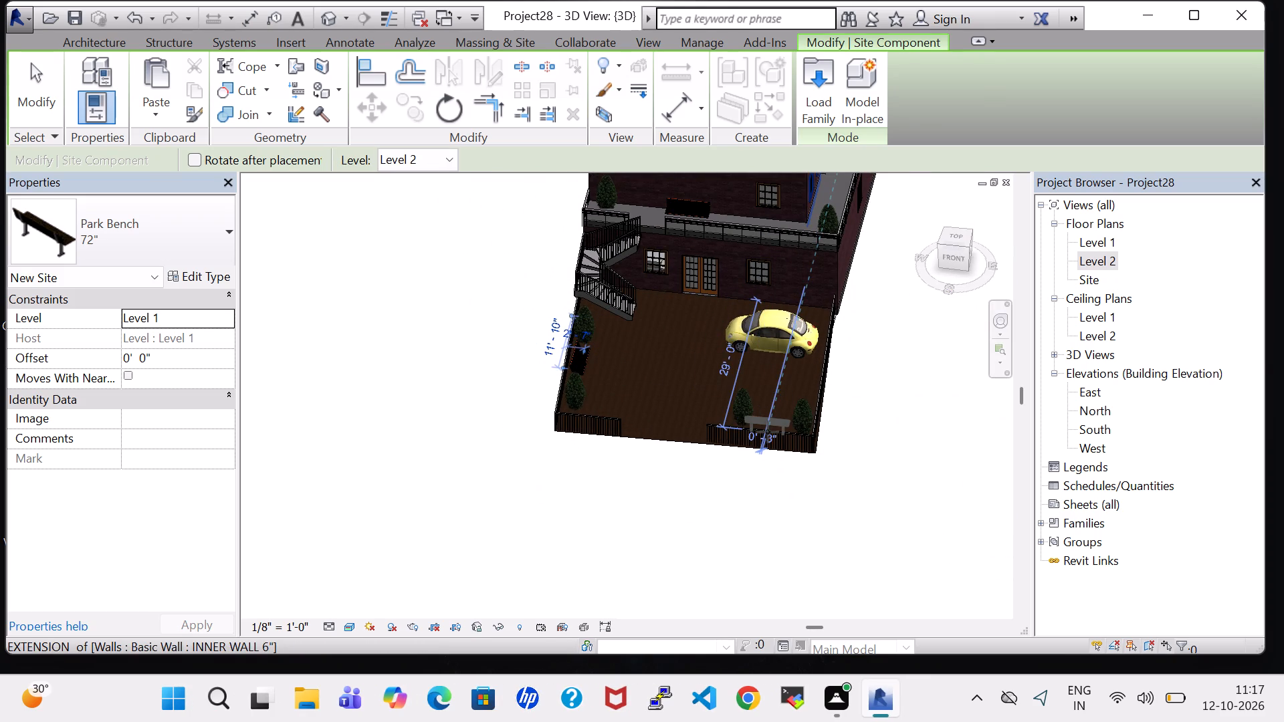
pyautogui.scroll(7, 768, 432)
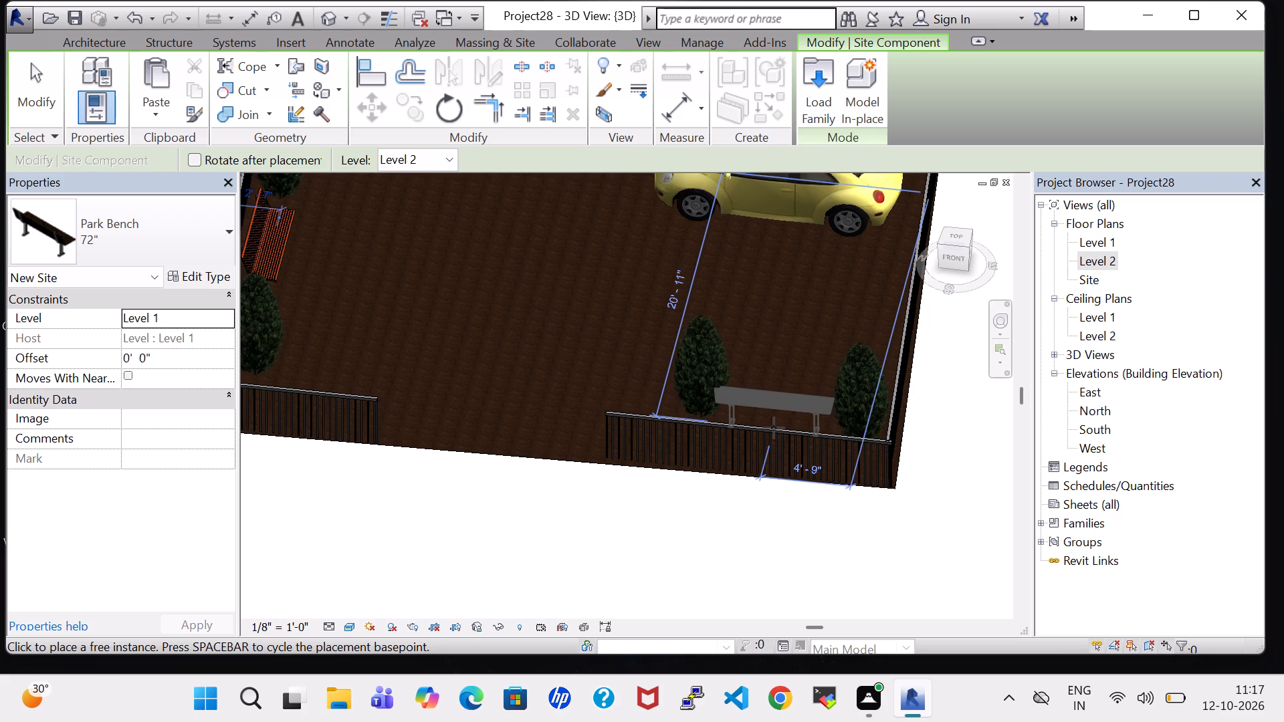
pyautogui.click(774, 428)
pyautogui.press('Escape')
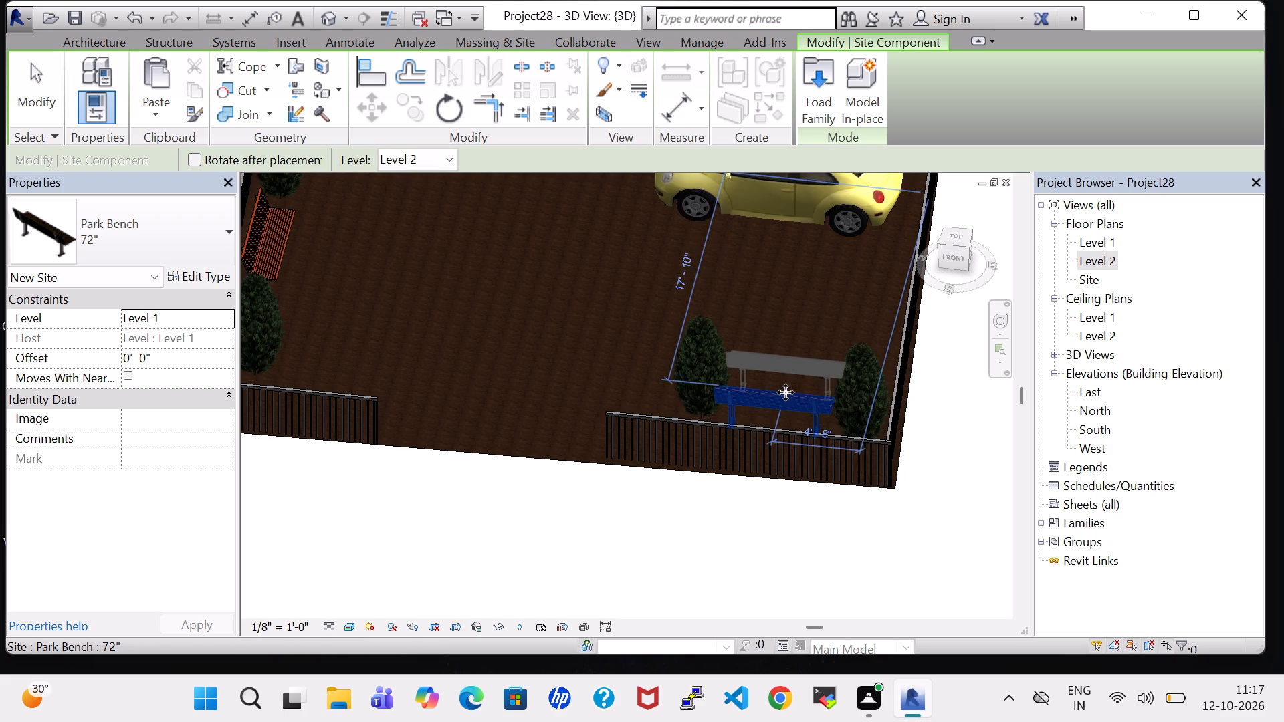
pyautogui.press('Escape')
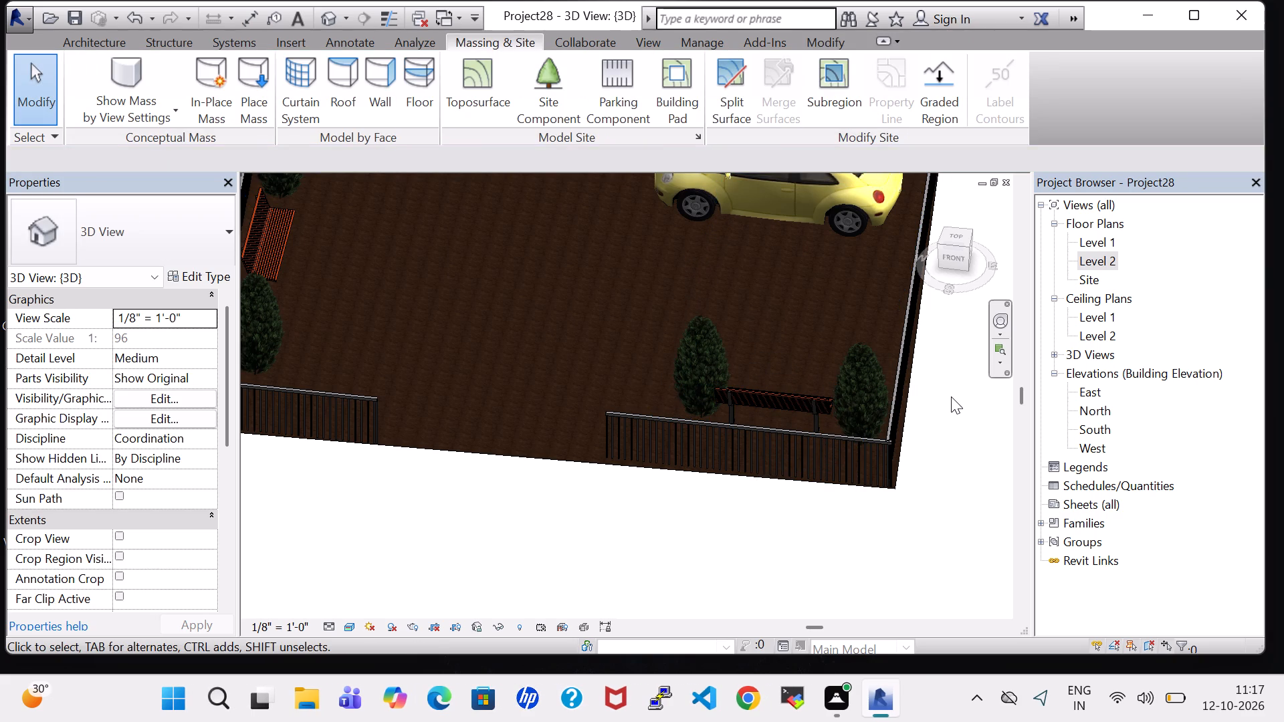
# Nudge the Chinese Juniper at the car-end front corner five increments toward the front railing.
pyautogui.keyDown('shift'); pyautogui.moveTo(951, 396); pyautogui.dragTo(713, 461, button='middle'); pyautogui.keyUp('shift')
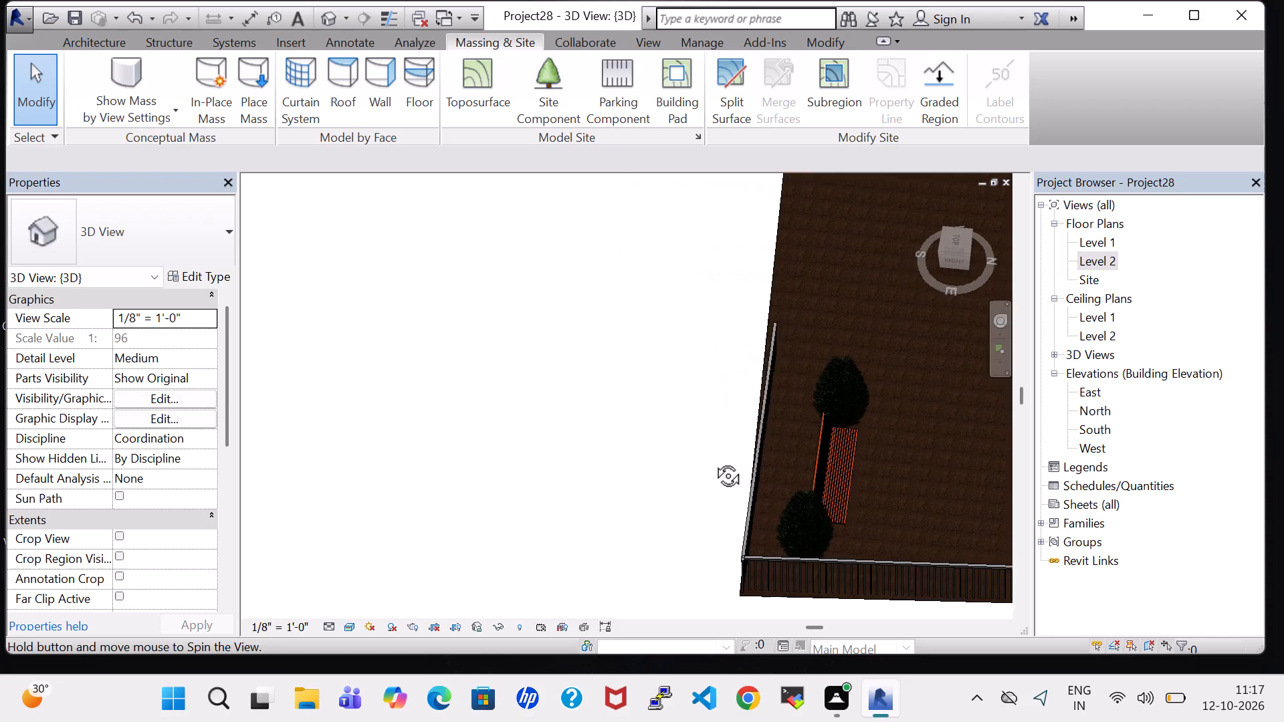
pyautogui.keyDown('shift'); pyautogui.moveTo(713, 461); pyautogui.dragTo(722, 465, button='middle'); pyautogui.keyUp('shift')
pyautogui.keyDown('shift'); pyautogui.moveTo(646, 467); pyautogui.dragTo(481, 333, button='middle'); pyautogui.keyUp('shift')
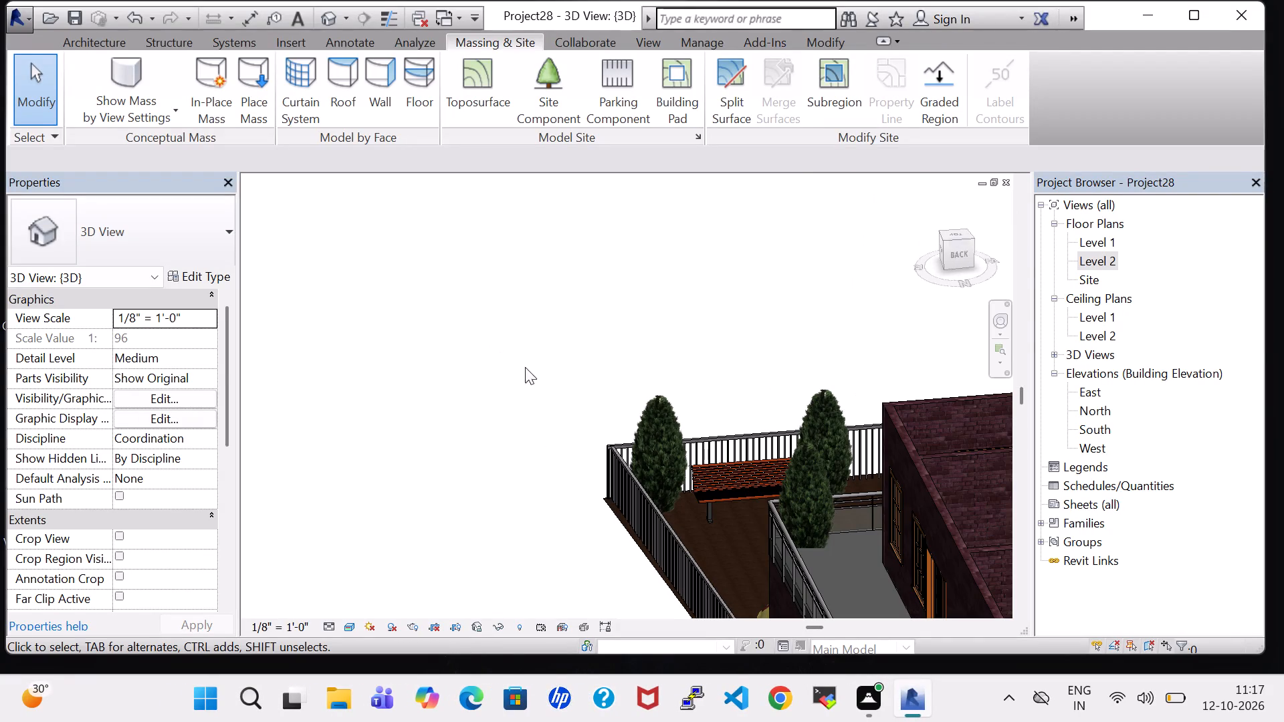
pyautogui.scroll(1, 792, 279)
pyautogui.keyDown('shift'); pyautogui.moveTo(792, 279); pyautogui.dragTo(754, 450, button='middle'); pyautogui.keyUp('shift')
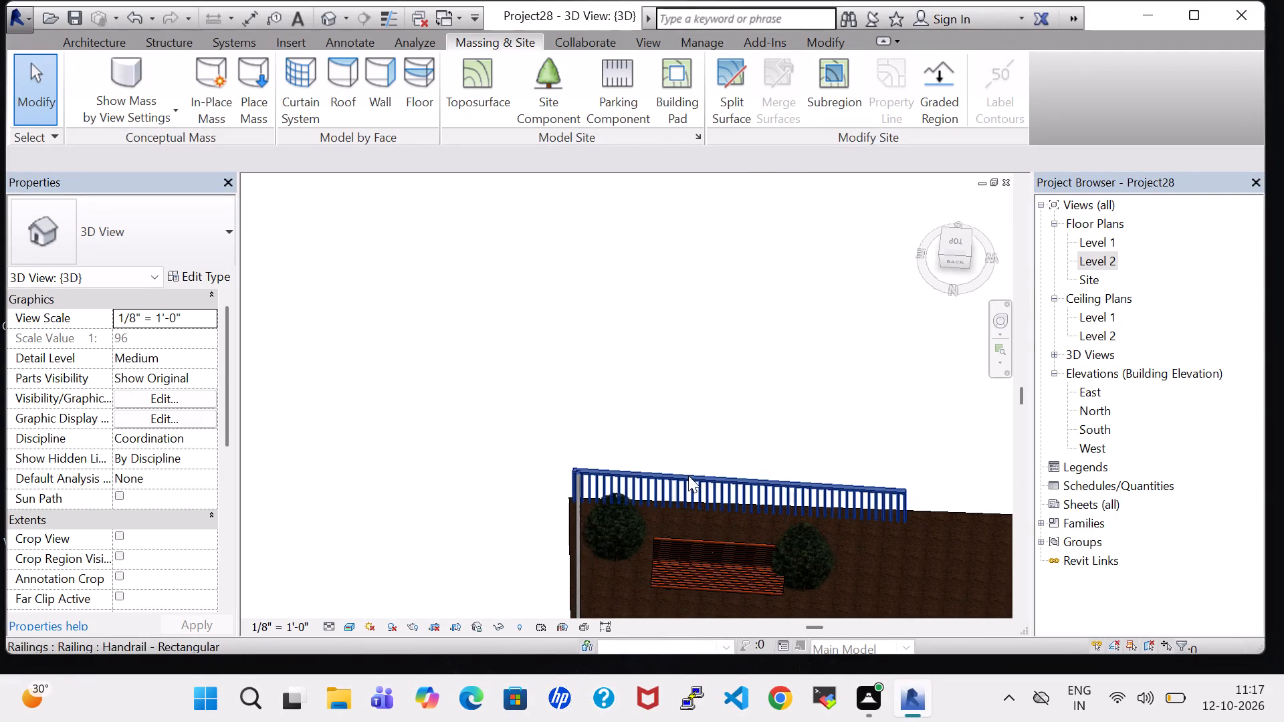
pyautogui.click(611, 522)
pyautogui.press('Up')
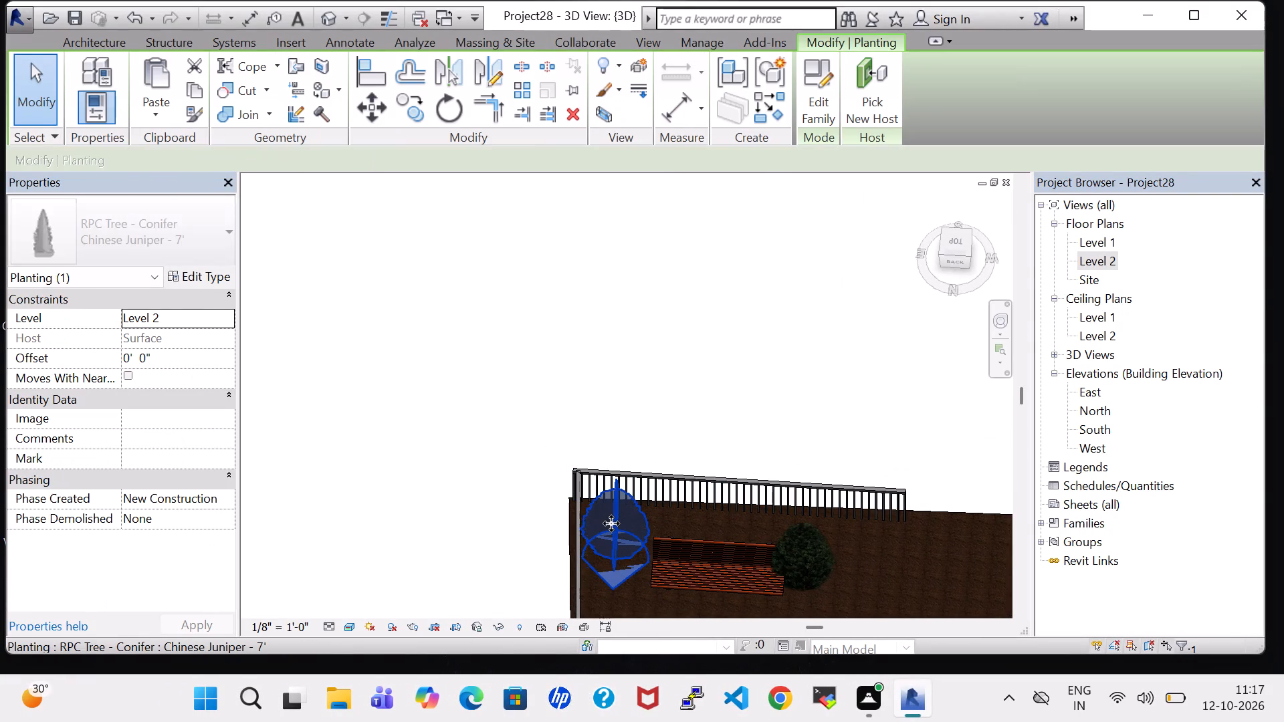
pyautogui.press('Up')
pyautogui.press('Up')
pyautogui.press('Up')
pyautogui.press('Up')
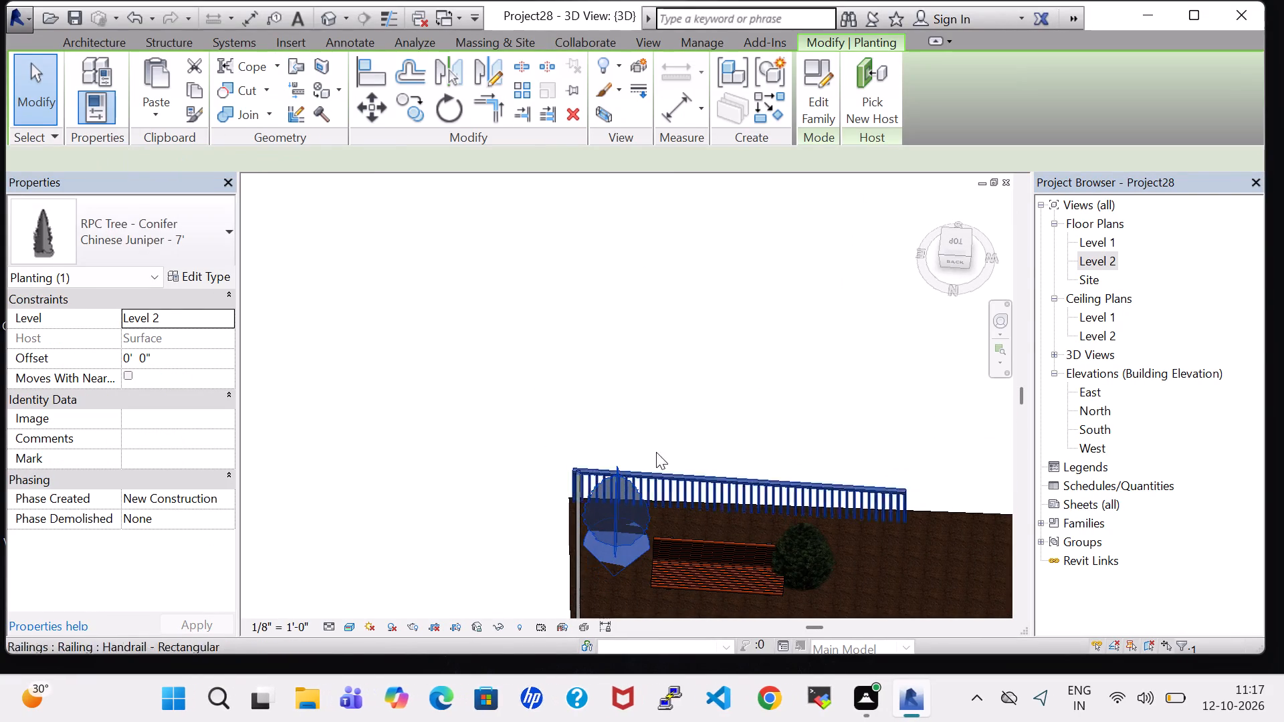
# Nudge the Chinese Juniper nearer the opening nine increments toward the opening and eleven toward the car-end front railing.
pyautogui.click(788, 329)
pyautogui.click(825, 541)
pyautogui.press('Right')
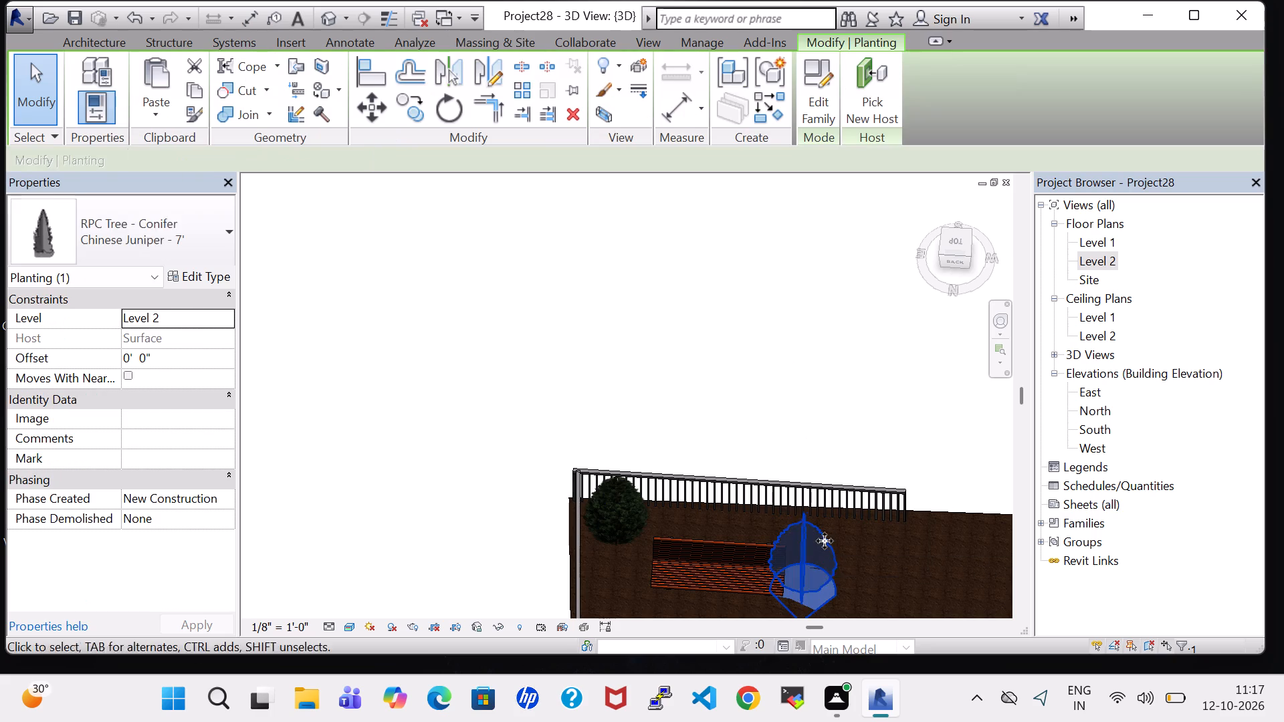
pyautogui.press('Right')
pyautogui.press('Right')
pyautogui.press('Right')
pyautogui.press('Right')
pyautogui.press('Right')
pyautogui.press('Right')
pyautogui.press('Right')
pyautogui.press('Right')
pyautogui.press('Up')
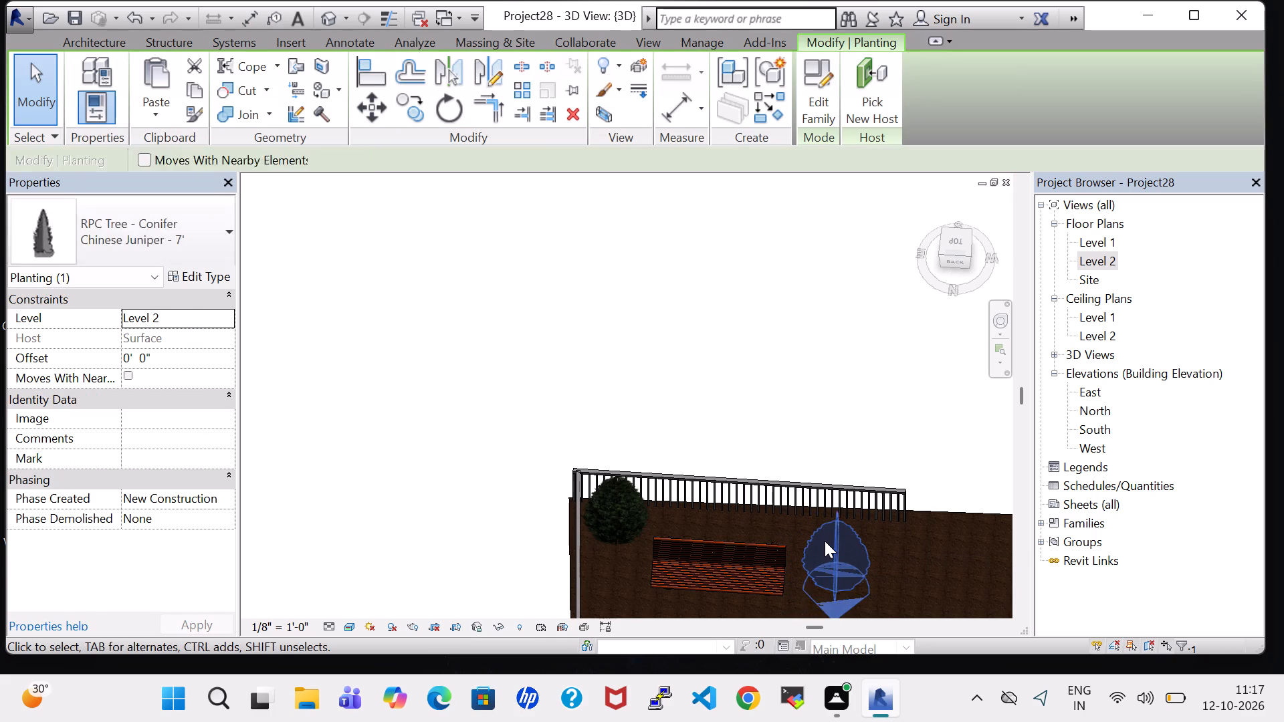
pyautogui.press('Up')
pyautogui.press('Up')
pyautogui.press('Up')
pyautogui.press('Up')
pyautogui.press('Up')
pyautogui.press('Up')
pyautogui.press('Up')
pyautogui.press('Up')
pyautogui.press('Up')
pyautogui.press('Up')
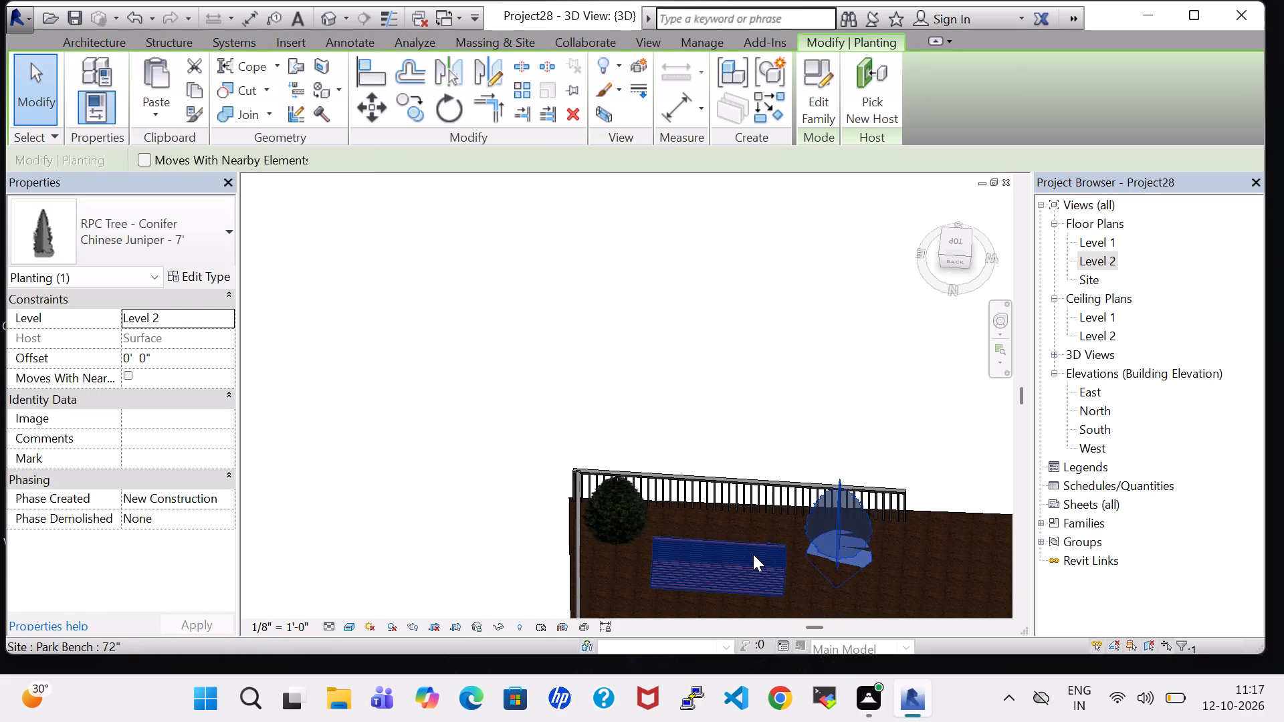
# Nudge the 72" Park Bench between these two trees eleven increments toward the front railing and two toward the opening.
pyautogui.click(753, 554)
pyautogui.press('Up')
pyautogui.press('Up')
pyautogui.press('Up')
pyautogui.press('Up')
pyautogui.press('Up')
pyautogui.press('Up')
pyautogui.press('Up')
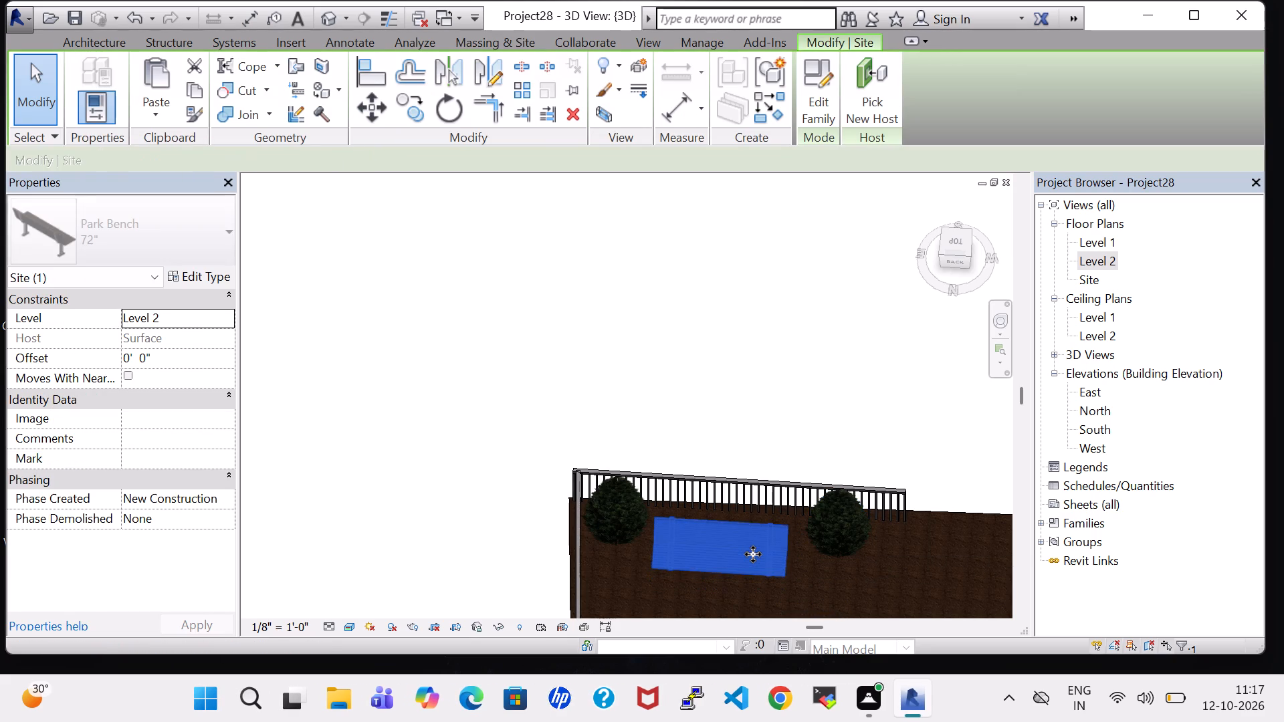
pyautogui.press('Up')
pyautogui.press('Up')
pyautogui.press('Up')
pyautogui.press('Right')
pyautogui.press('Right')
pyautogui.press('Up')
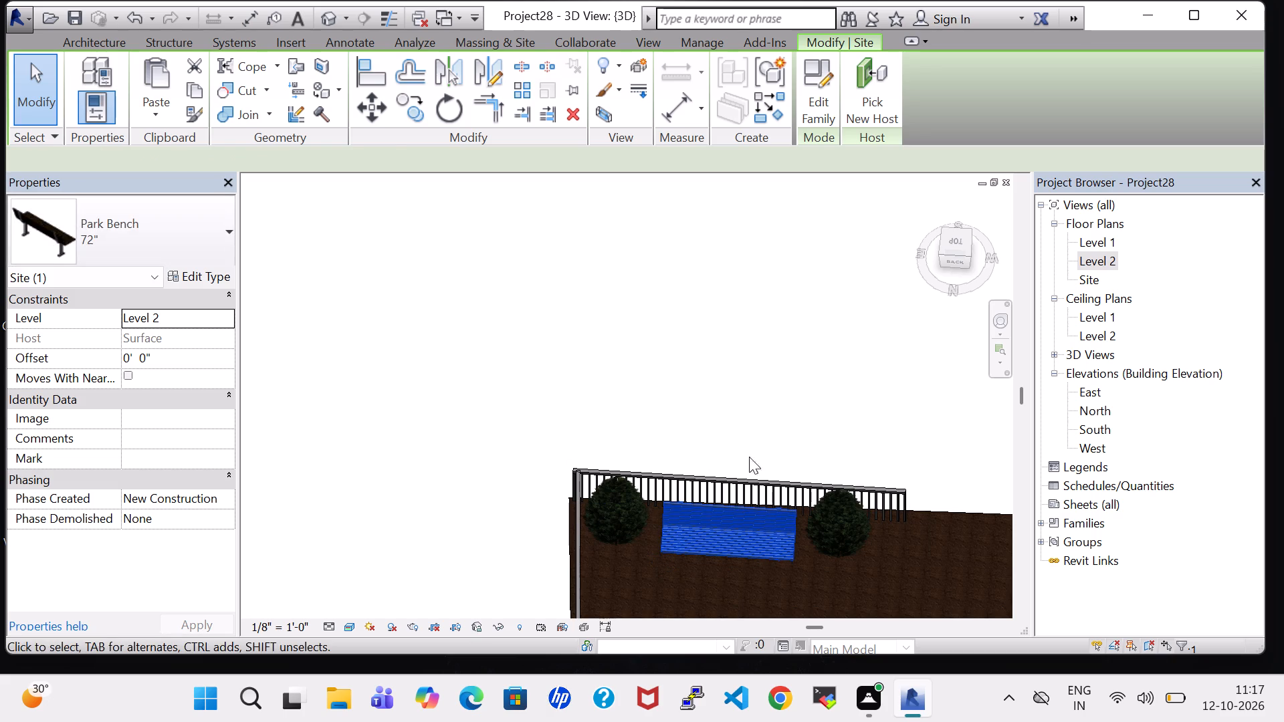
pyautogui.click(778, 301)
# Examine the furnished front ground from several angles, checking the trees, benches, railings and front opening.
pyautogui.keyDown('shift'); pyautogui.moveTo(822, 390); pyautogui.dragTo(768, 340, button='middle'); pyautogui.keyUp('shift')
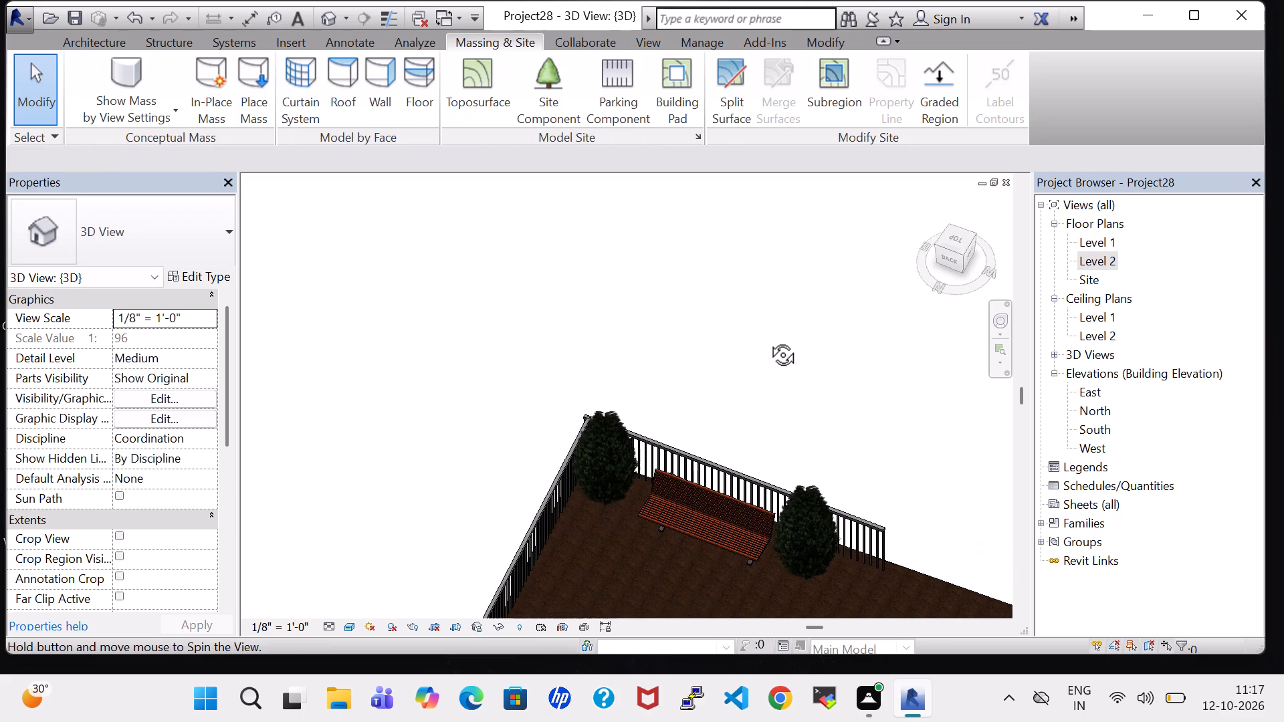
pyautogui.keyDown('shift'); pyautogui.moveTo(768, 340); pyautogui.dragTo(825, 371, button='middle'); pyautogui.keyUp('shift')
pyautogui.keyDown('shift'); pyautogui.moveTo(578, 329); pyautogui.dragTo(838, 460, button='middle'); pyautogui.keyUp('shift')
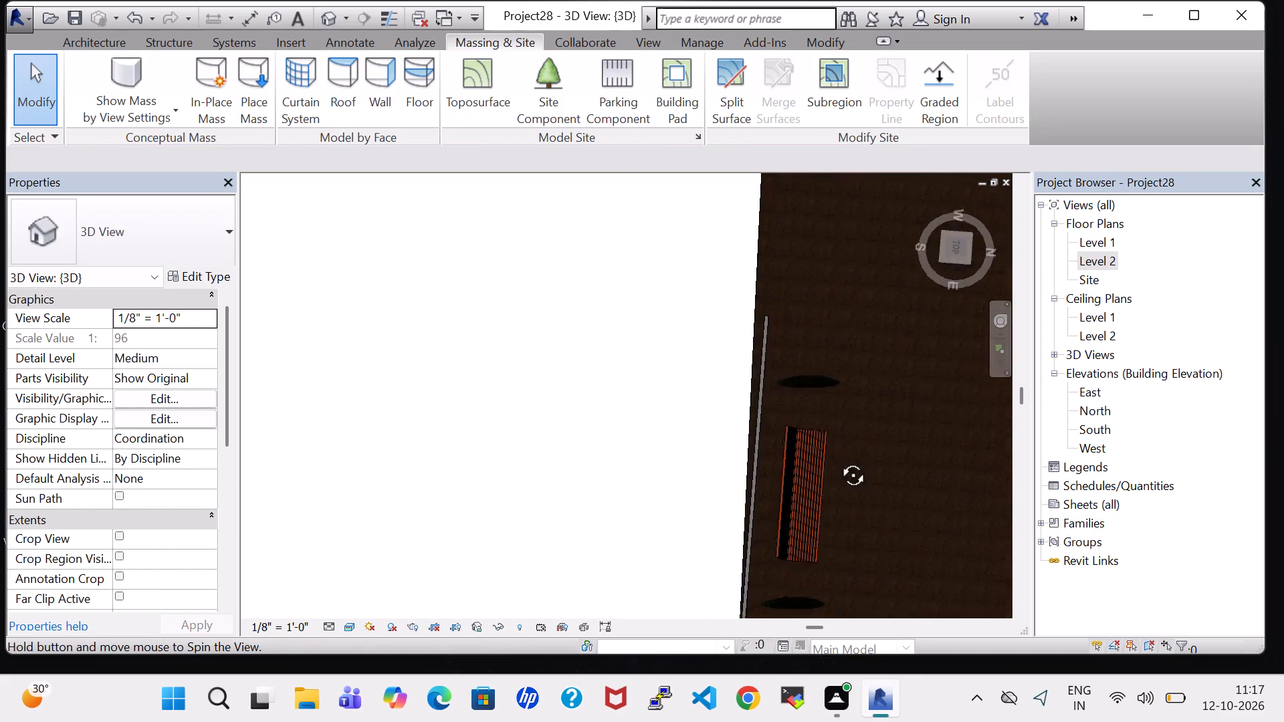
pyautogui.keyDown('shift'); pyautogui.moveTo(838, 460); pyautogui.dragTo(890, 478, button='middle'); pyautogui.keyUp('shift')
pyautogui.scroll(-2, 665, 414)
pyautogui.keyDown('shift'); pyautogui.moveTo(633, 527); pyautogui.dragTo(652, 366, button='middle'); pyautogui.keyUp('shift')
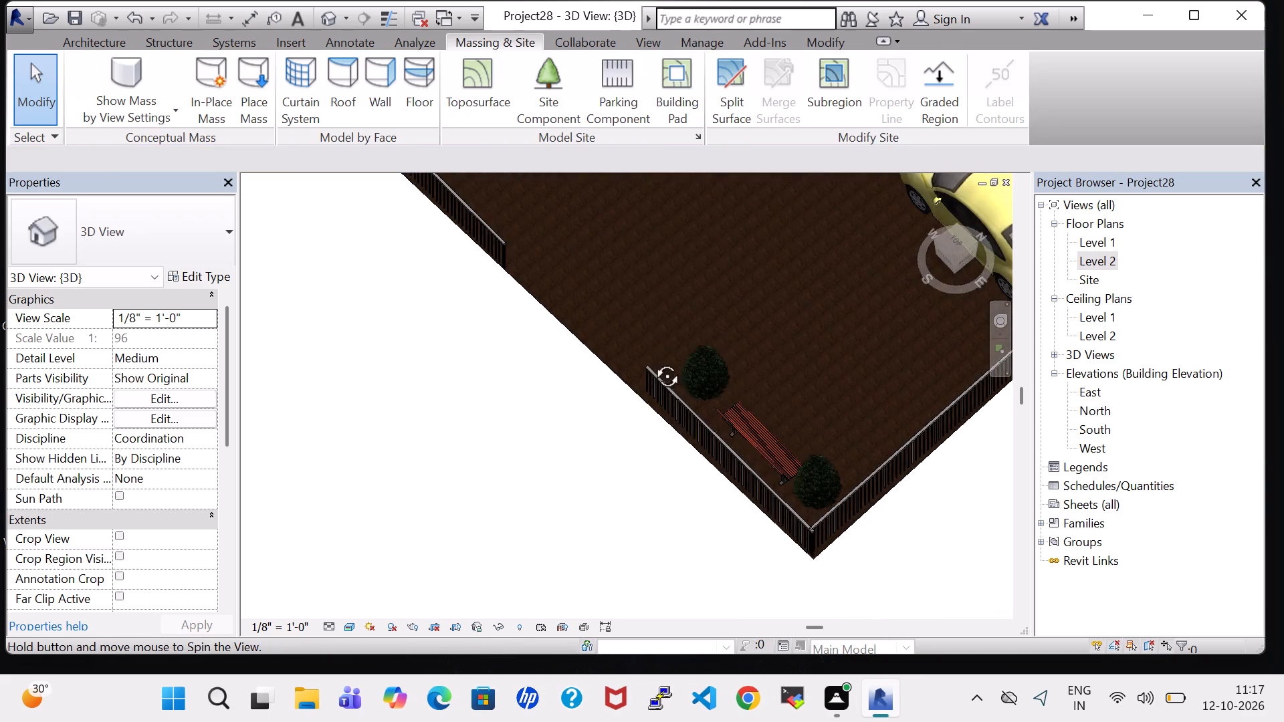
pyautogui.moveTo(580, 546); pyautogui.dragTo(633, 362, button='middle')
pyautogui.keyDown('shift'); pyautogui.scroll(1, 447, 575); pyautogui.keyUp('shift')
pyautogui.keyDown('shift'); pyautogui.moveTo(447, 575); pyautogui.dragTo(384, 555, button='middle'); pyautogui.keyUp('shift')
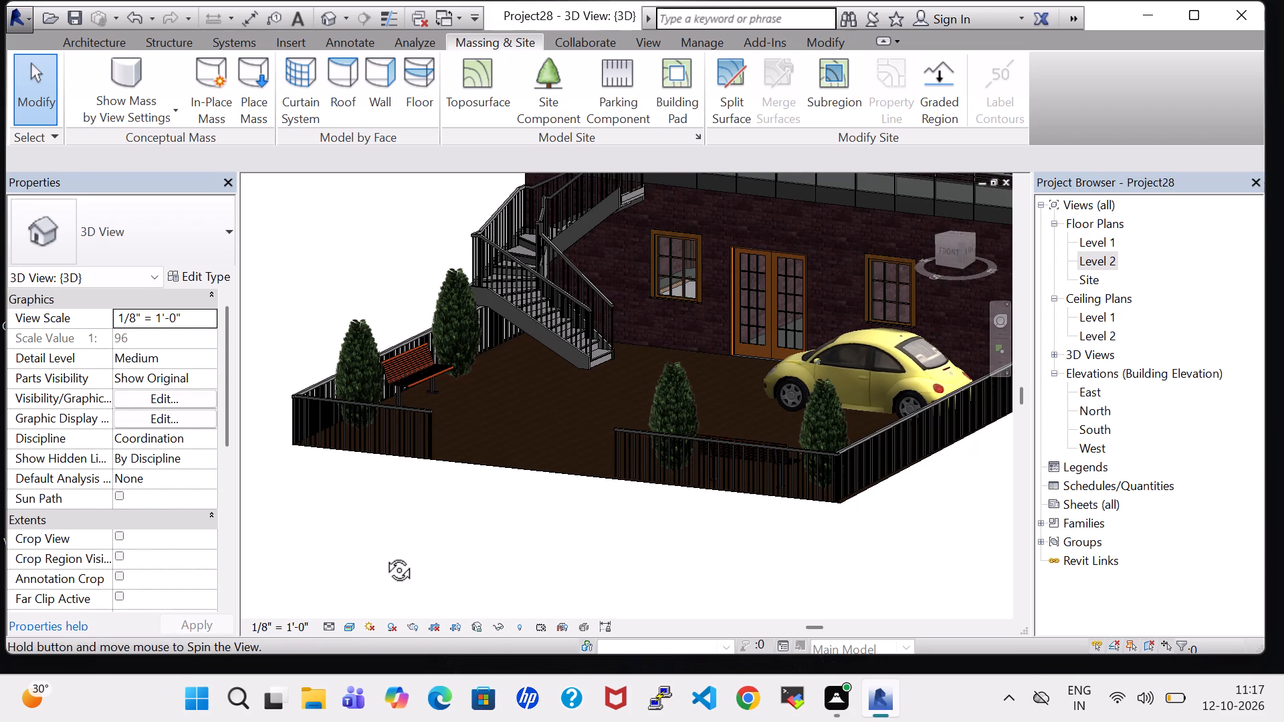
pyautogui.keyDown('shift'); pyautogui.moveTo(384, 555); pyautogui.dragTo(356, 546, button='middle'); pyautogui.keyUp('shift')
pyautogui.keyDown('shift'); pyautogui.moveTo(685, 306); pyautogui.dragTo(722, 529, button='middle'); pyautogui.keyUp('shift')
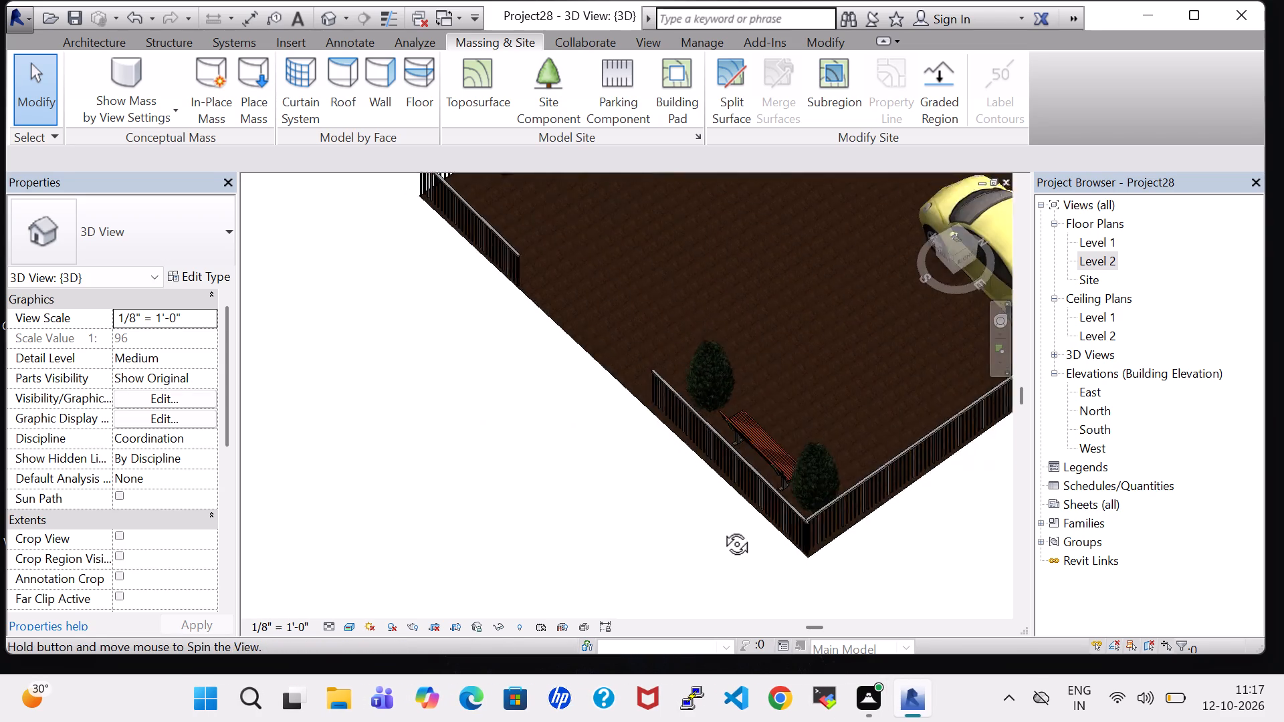
pyautogui.keyDown('shift'); pyautogui.moveTo(722, 529); pyautogui.dragTo(725, 546, button='middle'); pyautogui.keyUp('shift')
pyautogui.keyDown('shift'); pyautogui.scroll(1, 725, 546); pyautogui.keyUp('shift')
pyautogui.moveTo(287, 375); pyautogui.dragTo(558, 558, button='middle')
pyautogui.scroll(1, 615, 247)
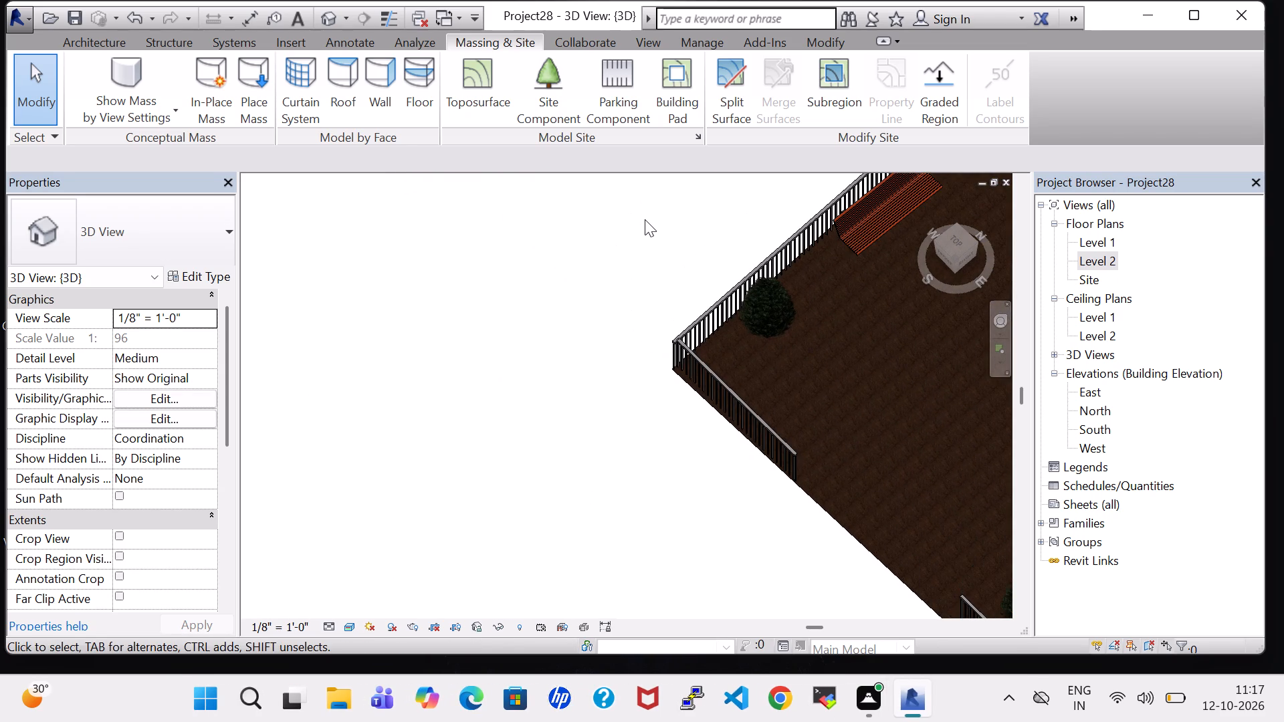
pyautogui.scroll(-2, 646, 219)
pyautogui.moveTo(647, 221); pyautogui.dragTo(450, 404, button='middle')
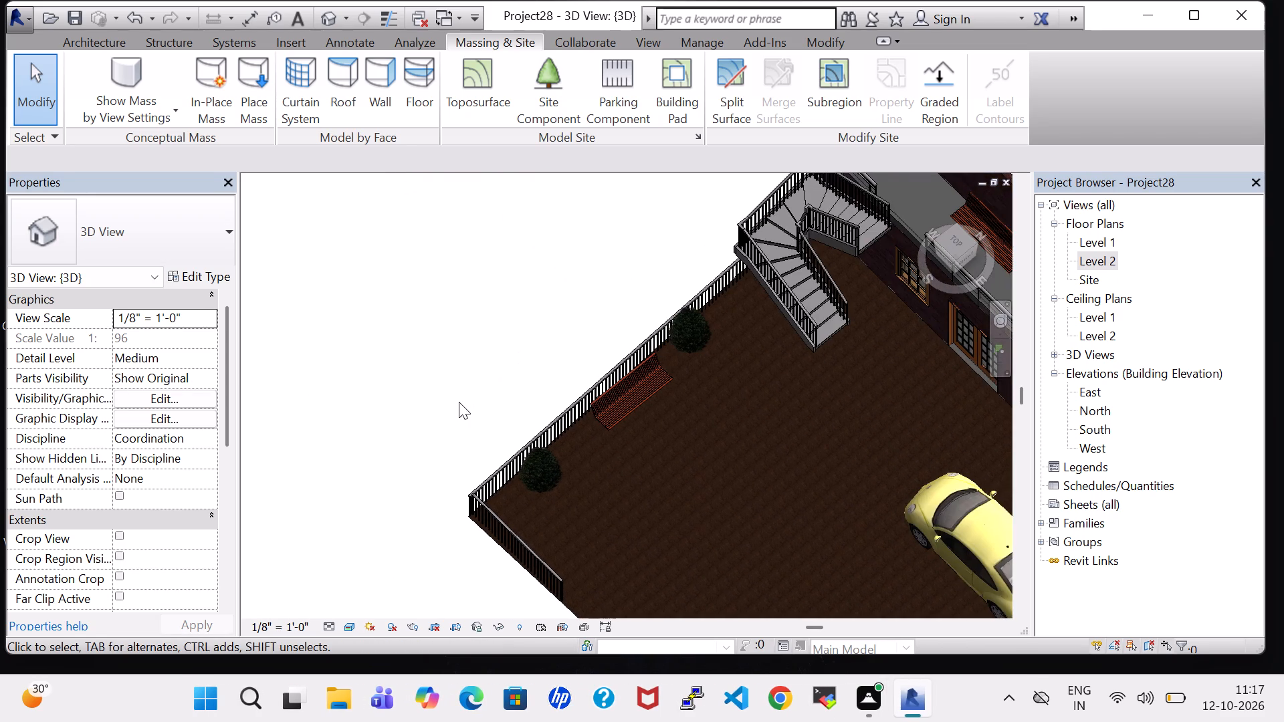
pyautogui.scroll(-3, 459, 402)
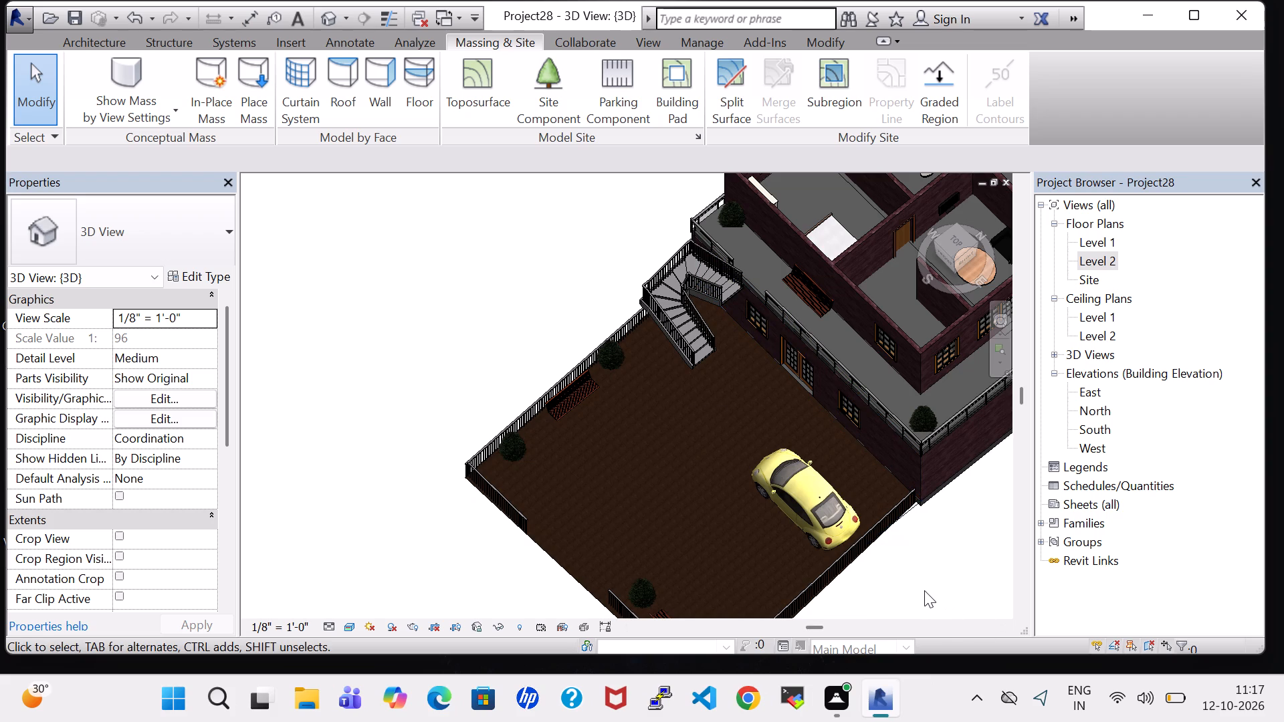
pyautogui.keyDown('shift'); pyautogui.moveTo(924, 590); pyautogui.dragTo(932, 529, button='middle'); pyautogui.keyUp('shift')
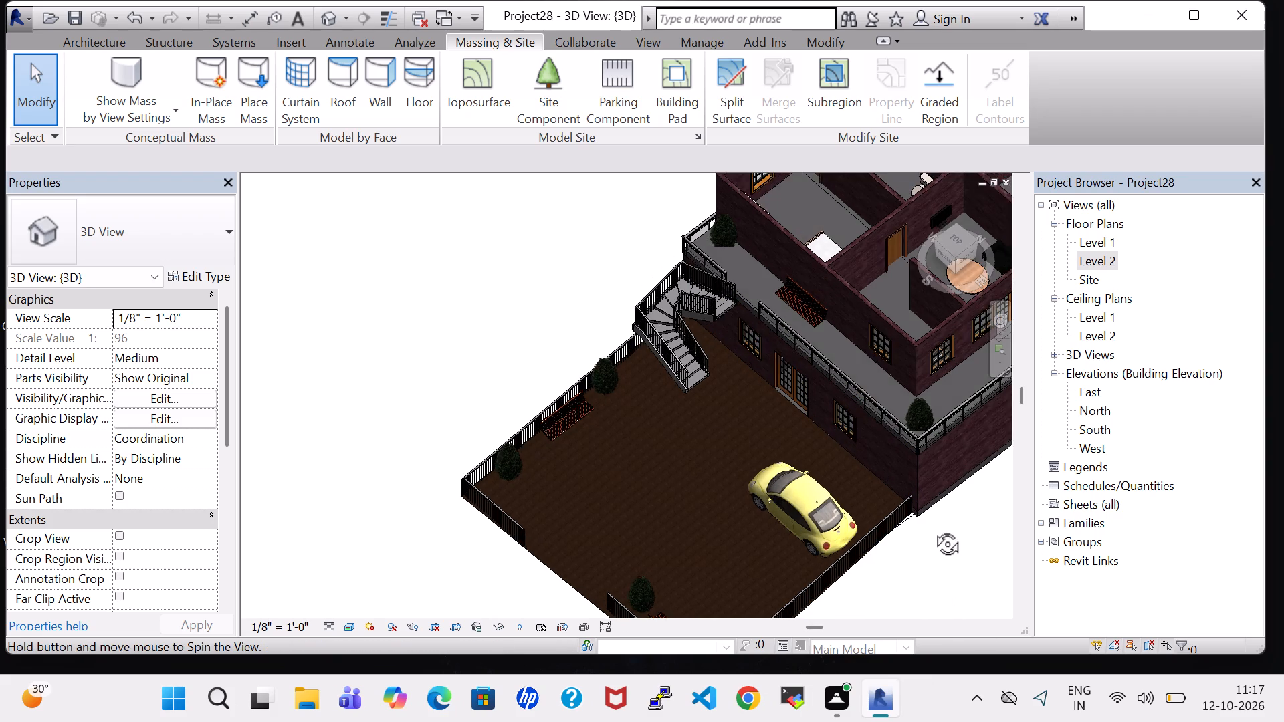
pyautogui.keyDown('shift'); pyautogui.moveTo(932, 529); pyautogui.dragTo(938, 492, button='middle'); pyautogui.keyUp('shift')
pyautogui.keyDown('shift'); pyautogui.scroll(1, 936, 509); pyautogui.keyUp('shift')
pyautogui.moveTo(922, 600); pyautogui.dragTo(936, 485, button='middle')
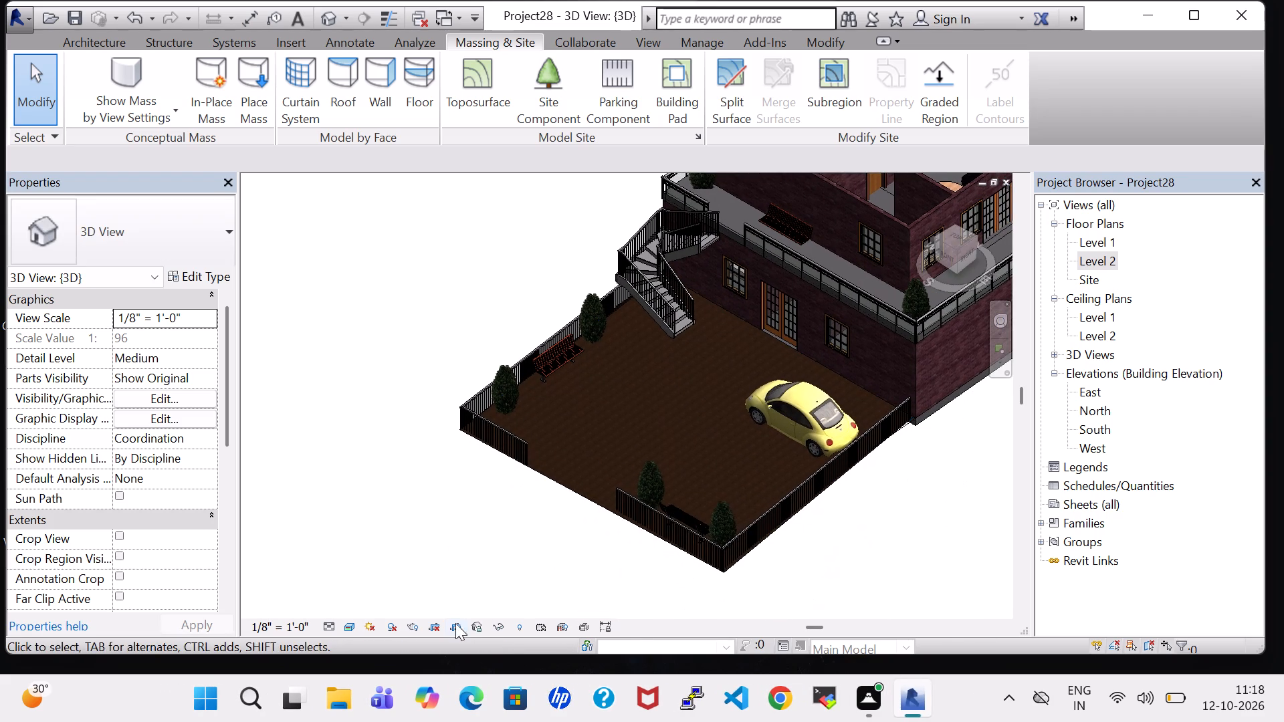
pyautogui.scroll(1, 471, 519)
pyautogui.moveTo(471, 519); pyautogui.dragTo(570, 475, button='middle')
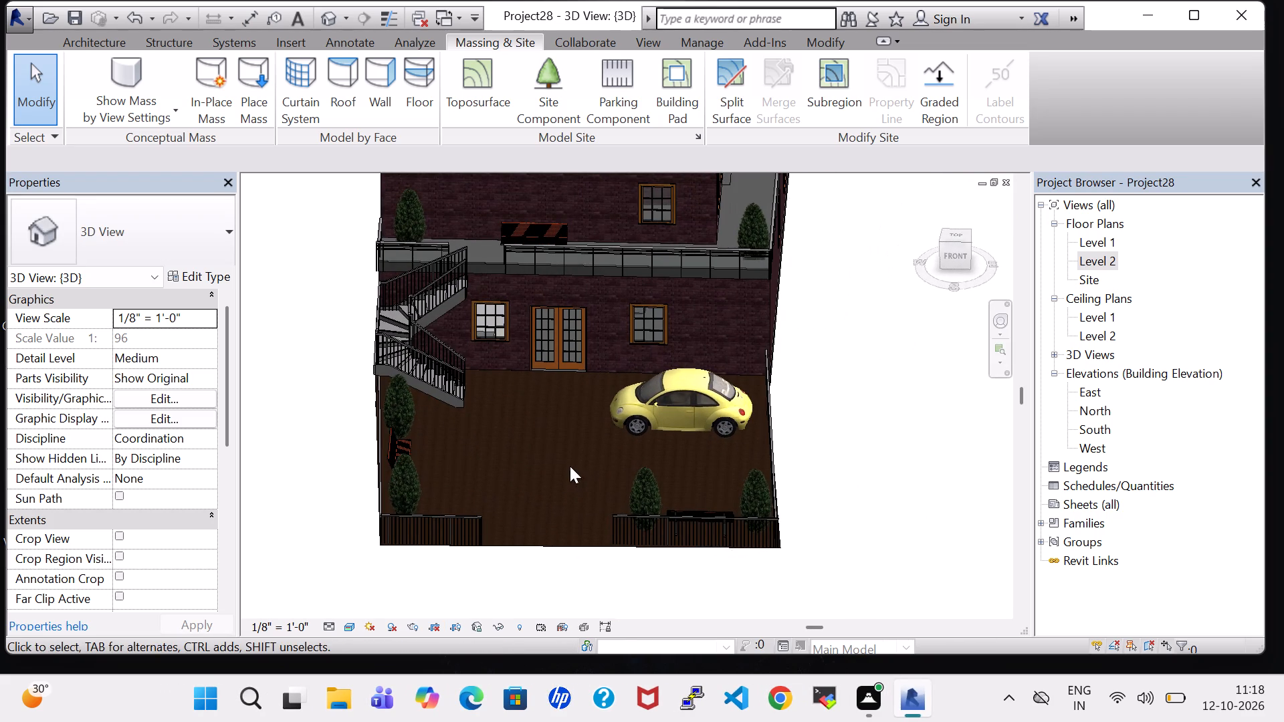
# Load the residential door family Door-Exterior-Double-Full Glass-Wood_Clad with its 72" x 96" type.
pyautogui.click(93, 49)
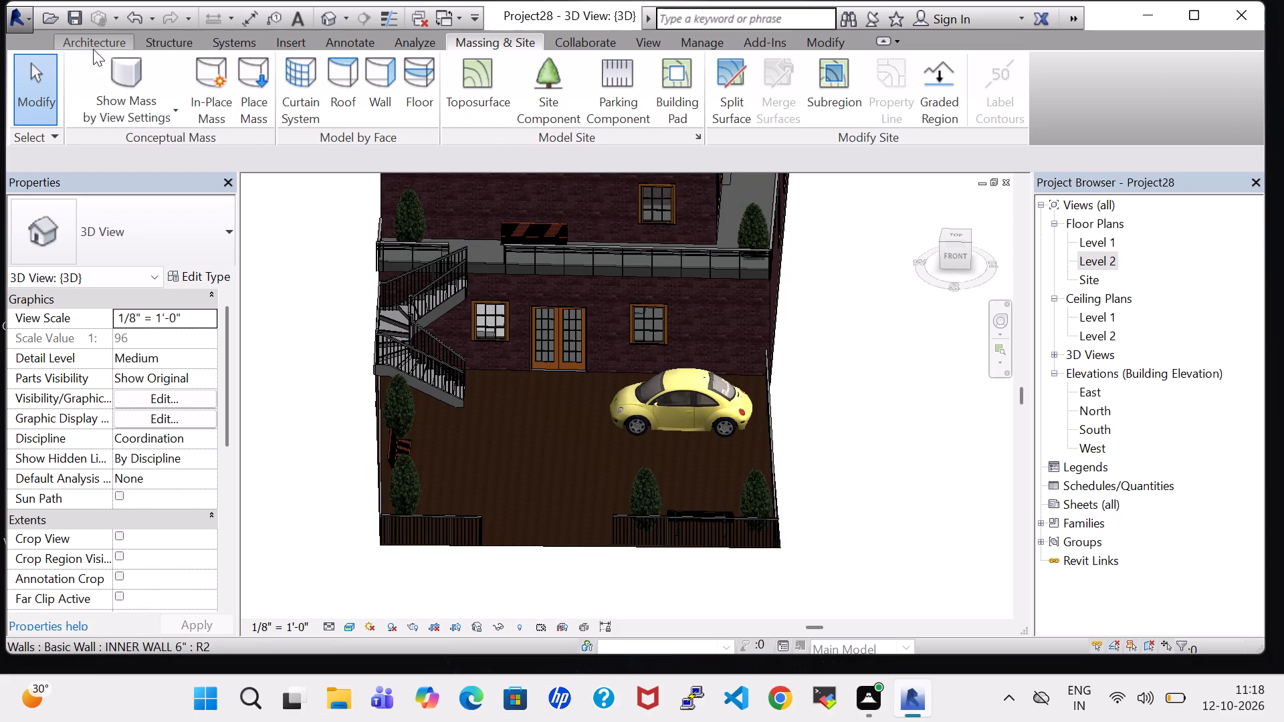
pyautogui.click(134, 70)
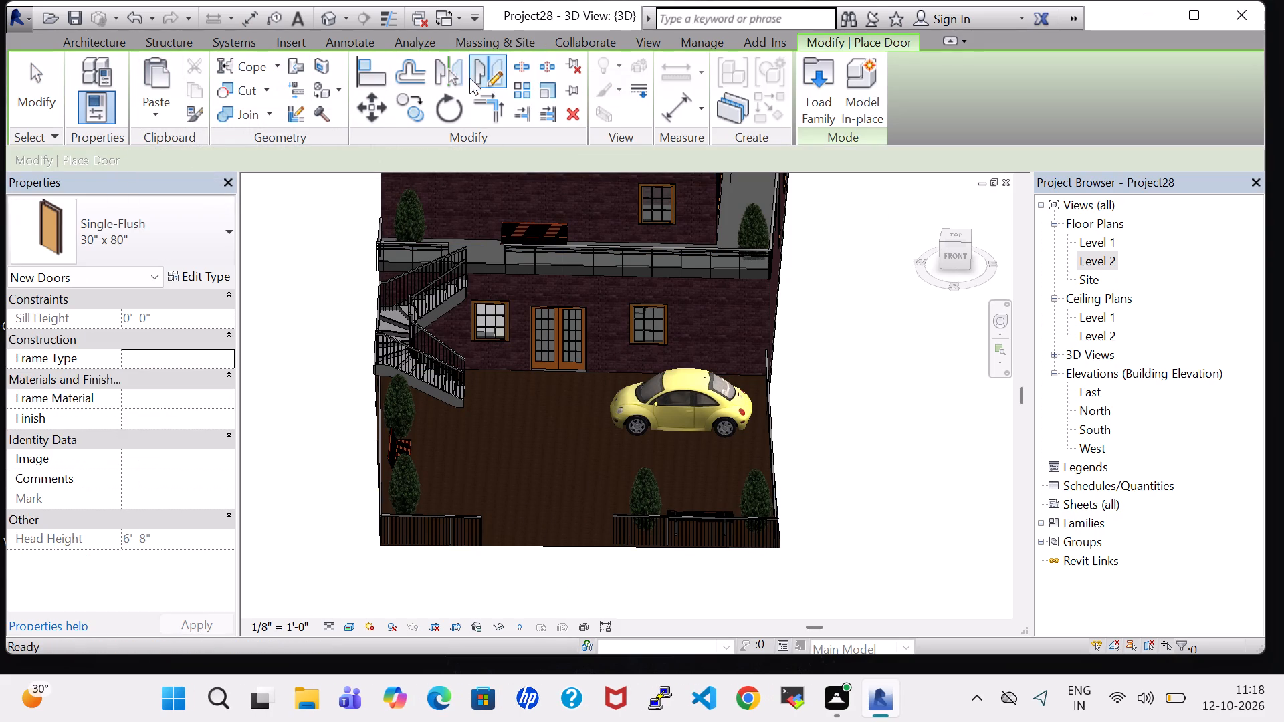
pyautogui.click(831, 90)
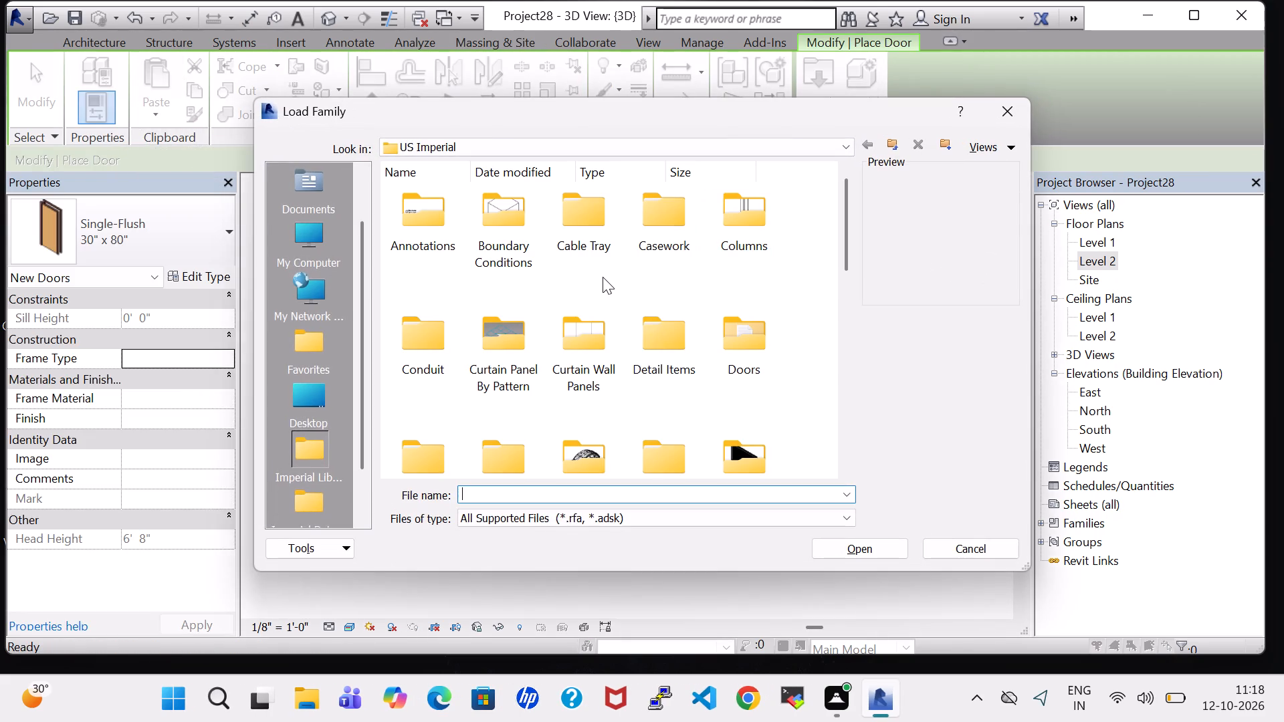
pyautogui.doubleClick(760, 348)
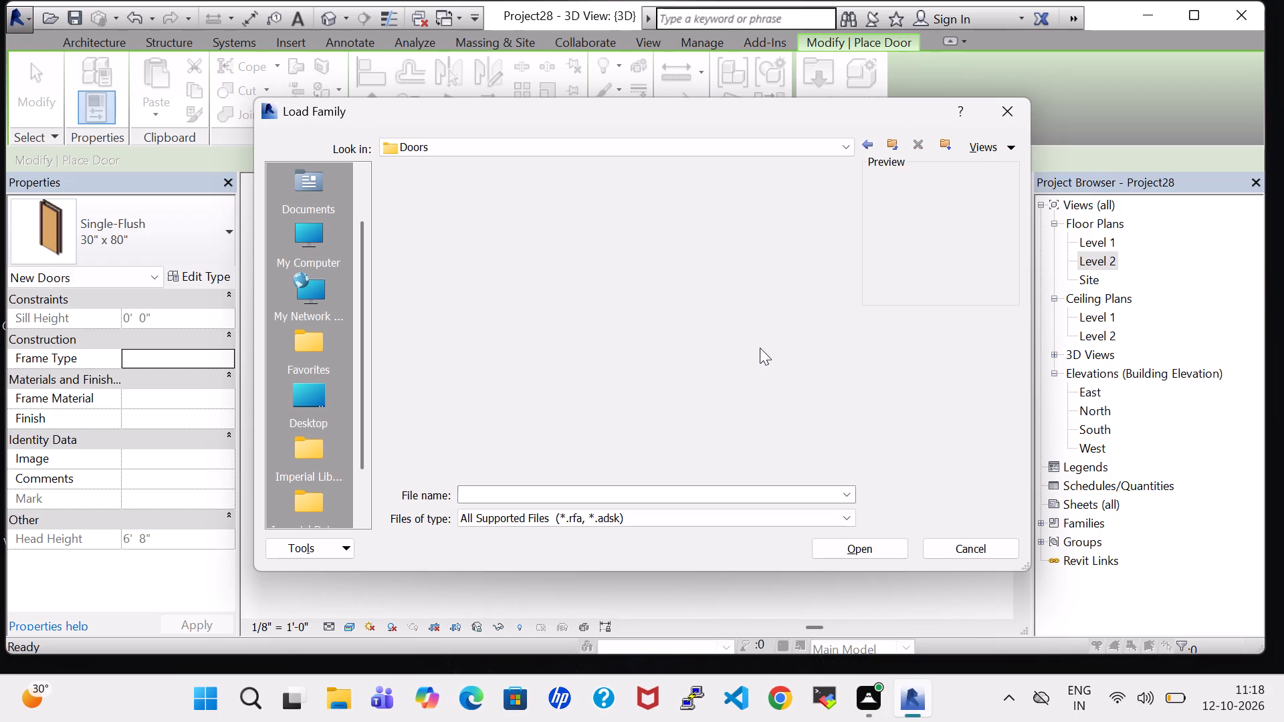
pyautogui.doubleClick(441, 233)
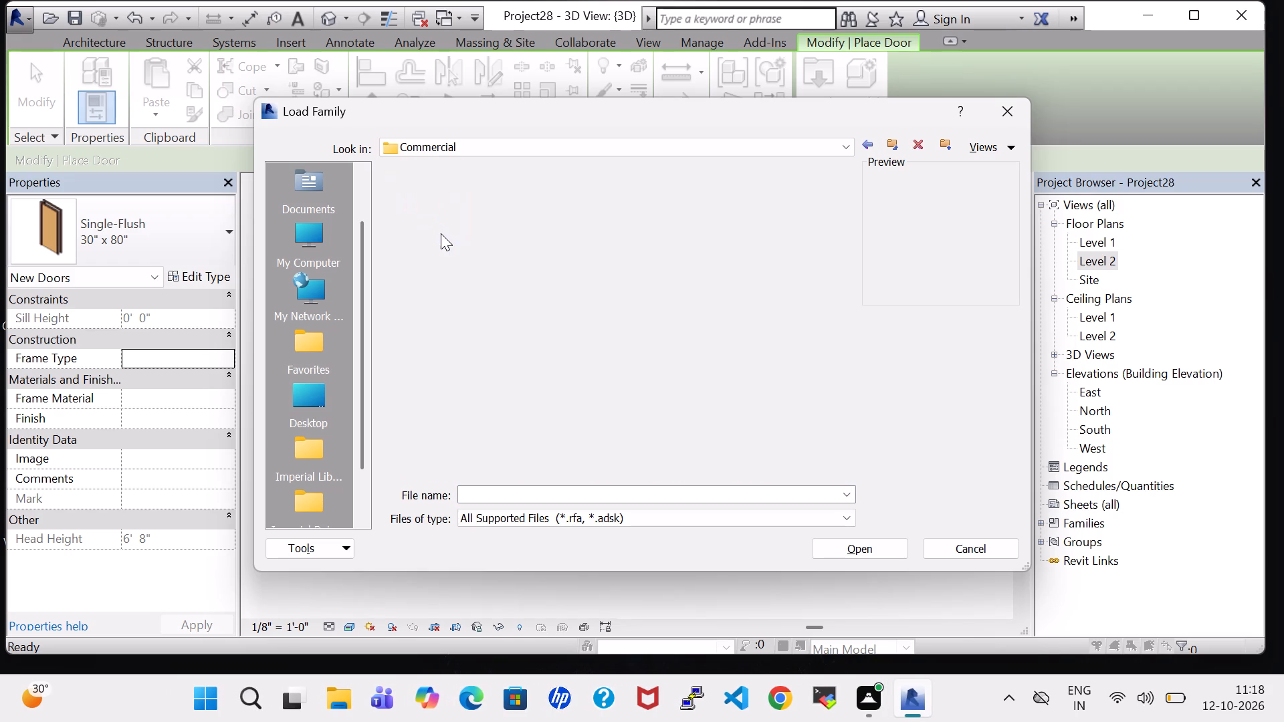
pyautogui.click(431, 237)
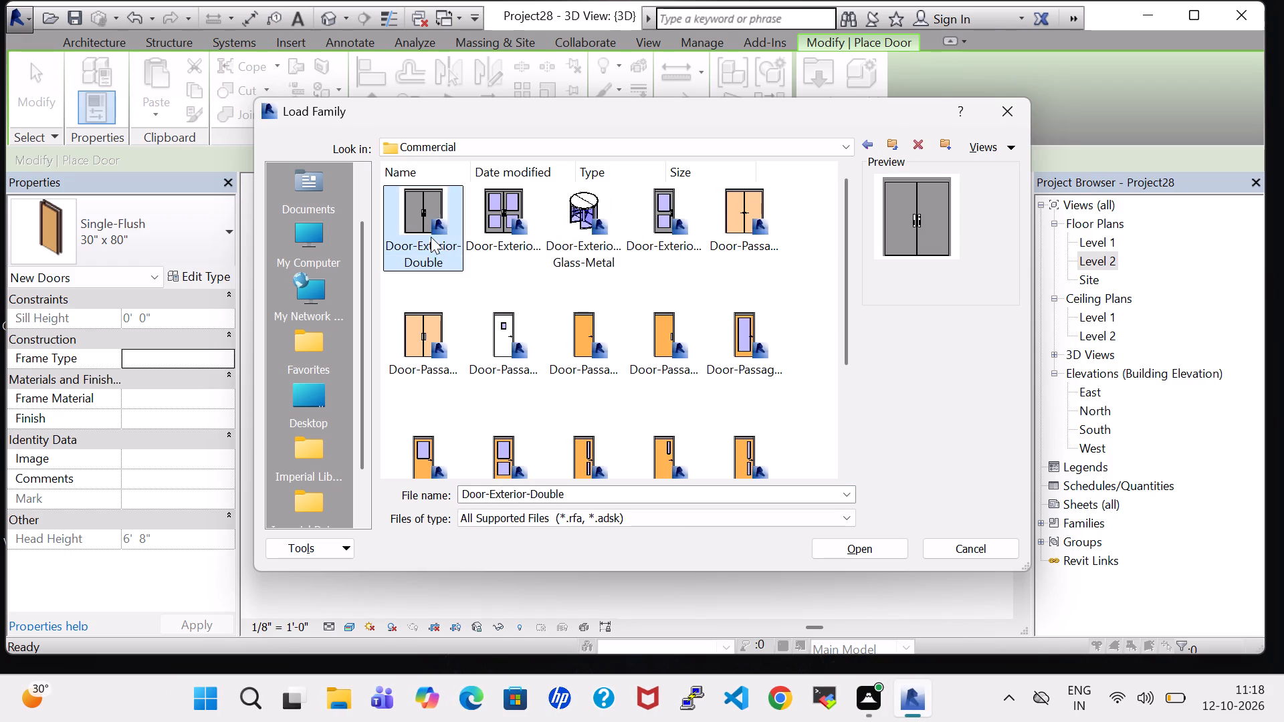
pyautogui.click(869, 144)
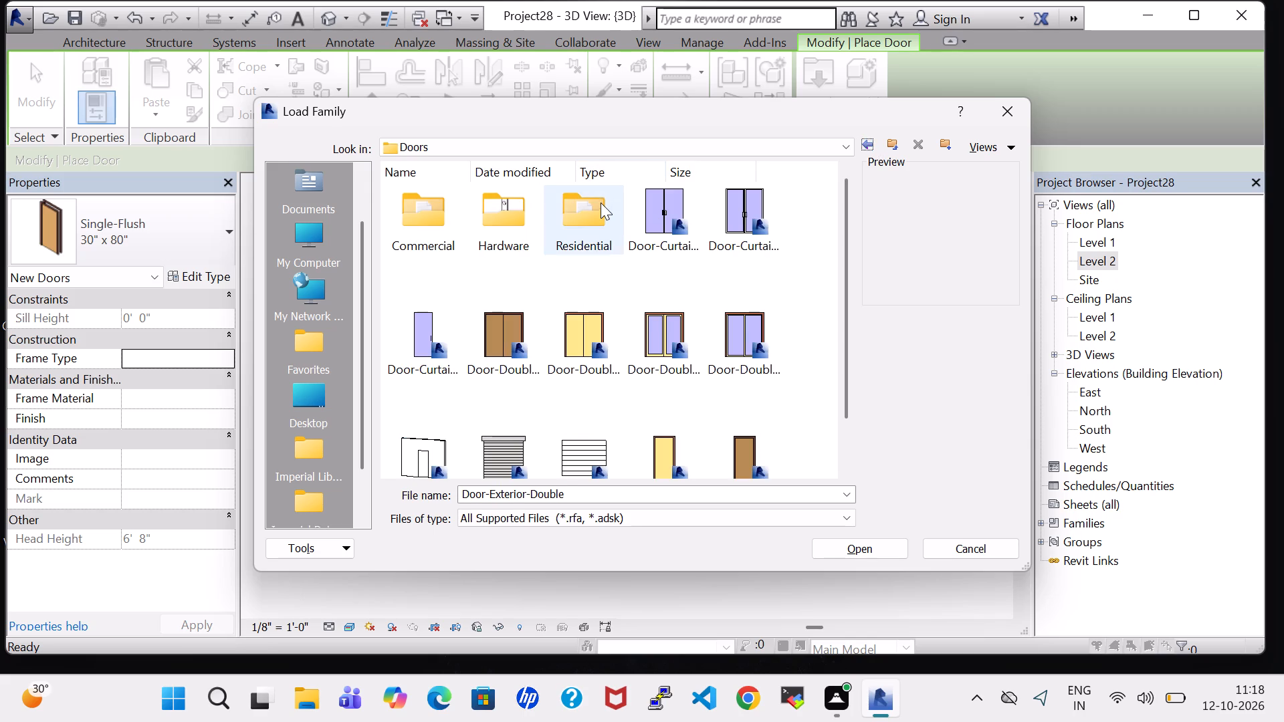
pyautogui.doubleClick(601, 204)
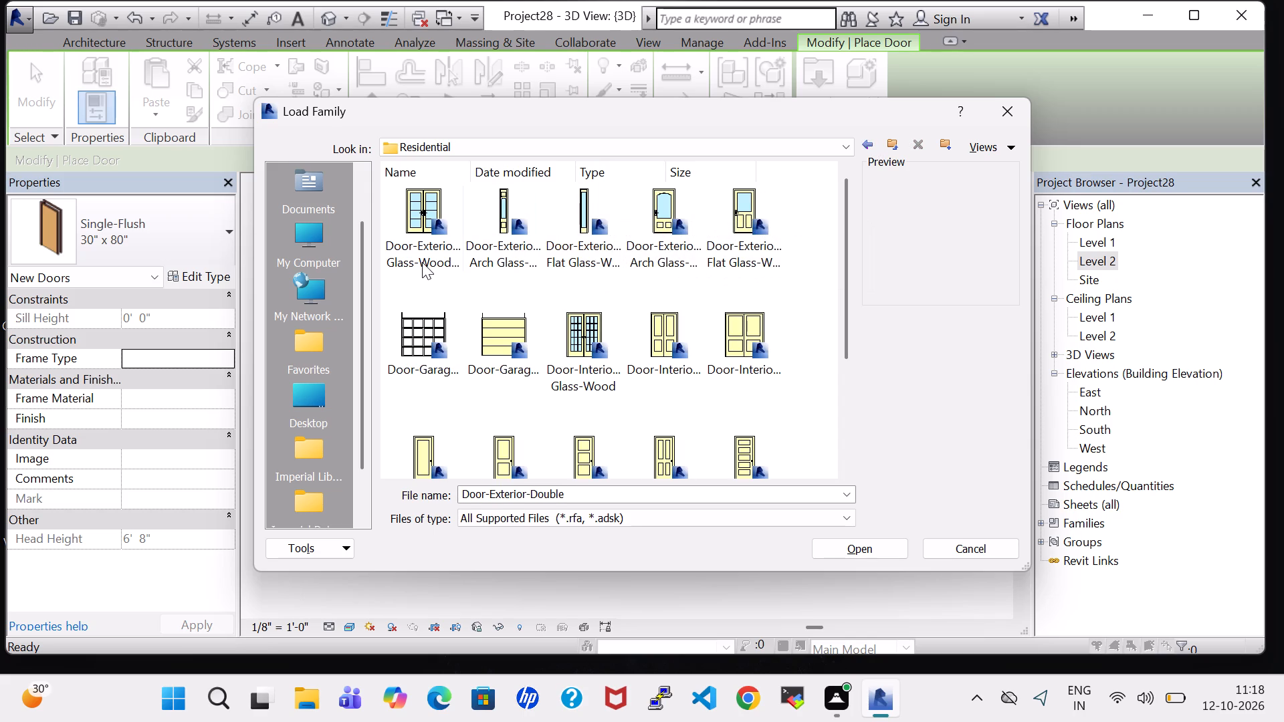
pyautogui.click(436, 340)
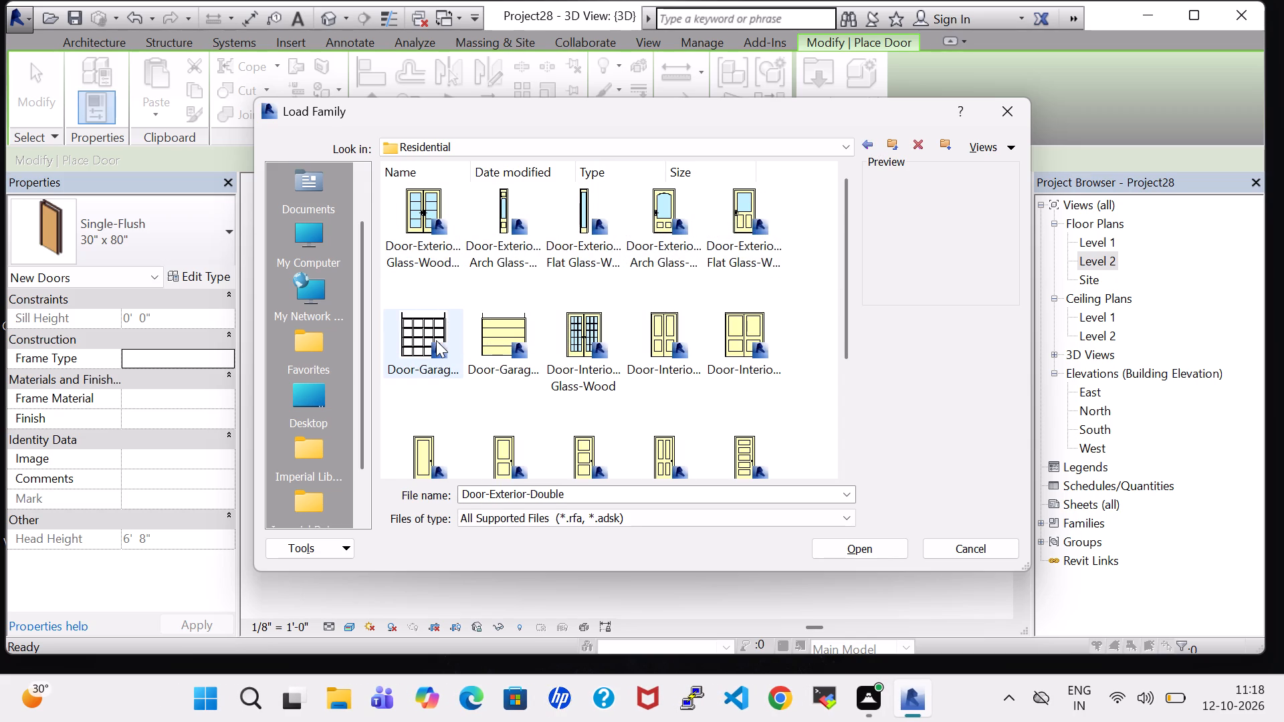
pyautogui.scroll(-1, 436, 340)
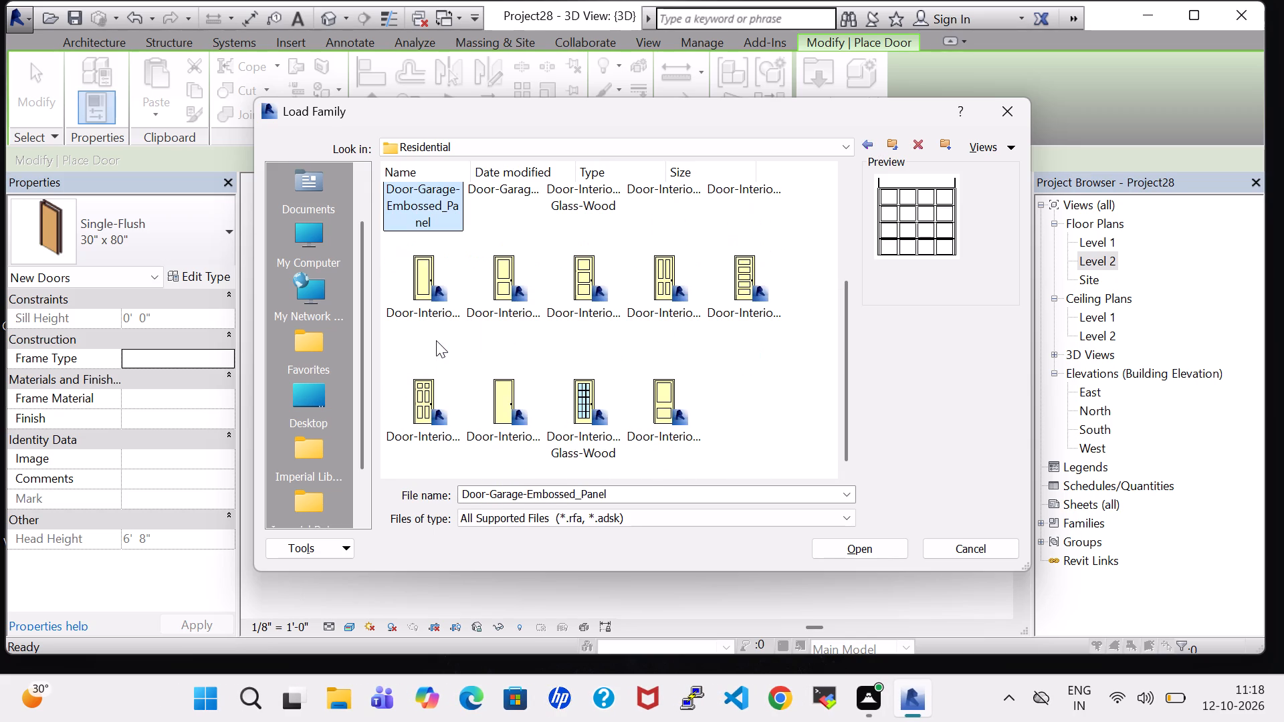
pyautogui.scroll(3, 436, 340)
pyautogui.click(432, 245)
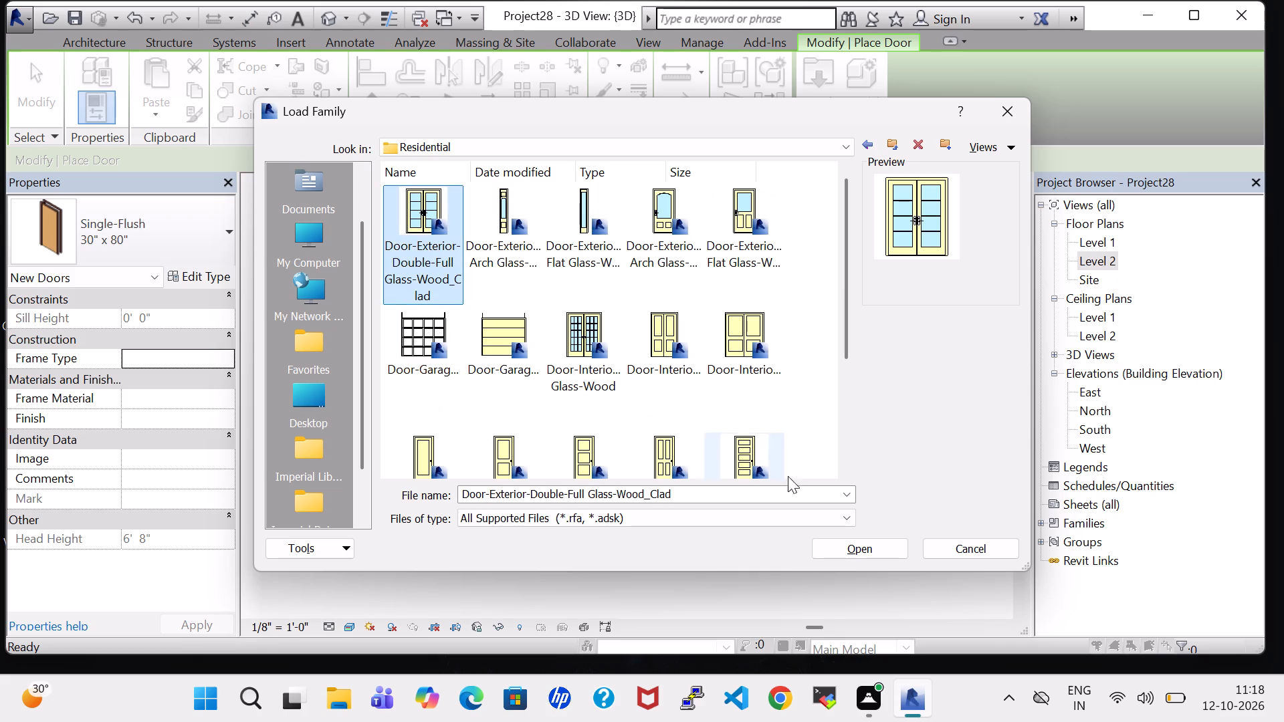
pyautogui.click(877, 538)
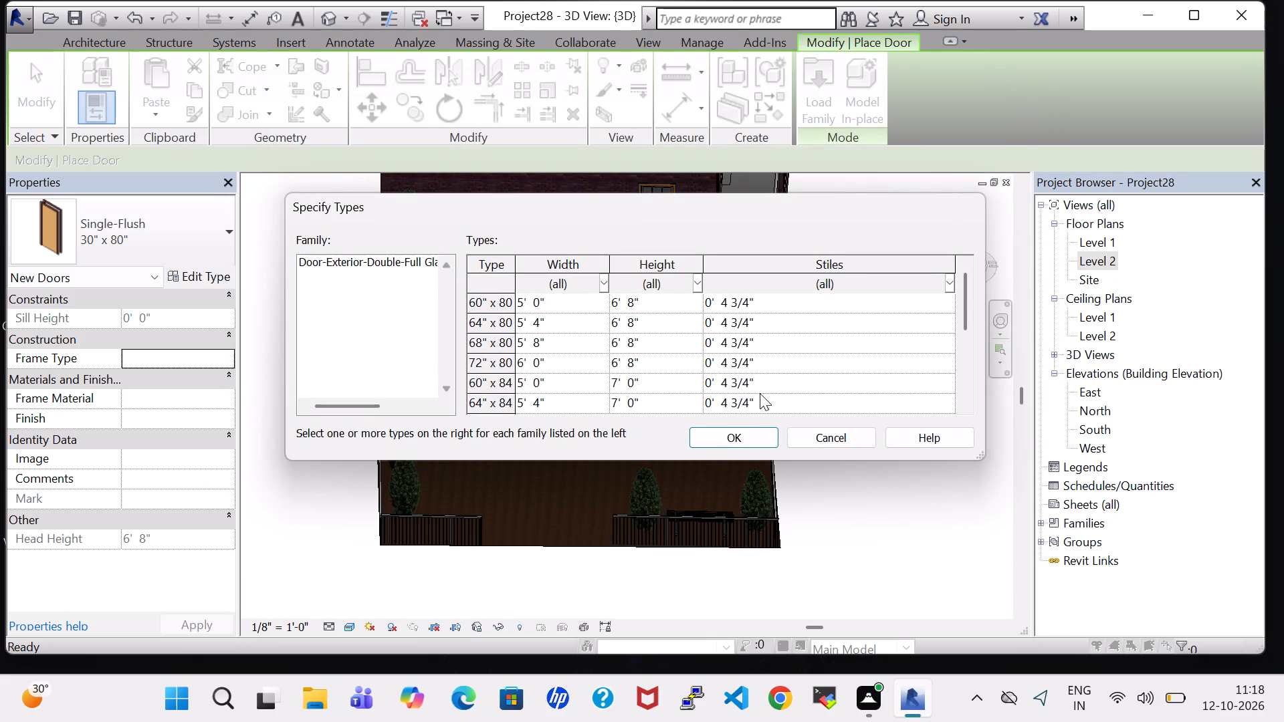
pyautogui.scroll(-5, 757, 392)
pyautogui.click(756, 381)
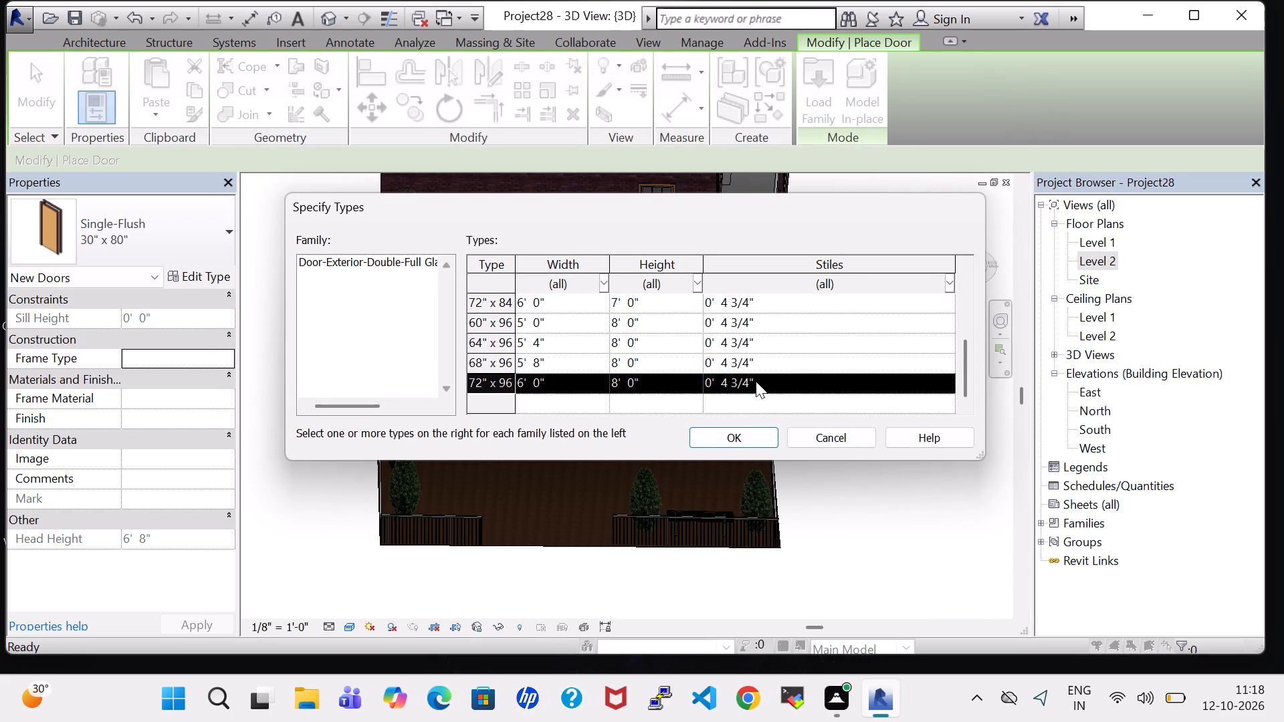
pyautogui.click(764, 444)
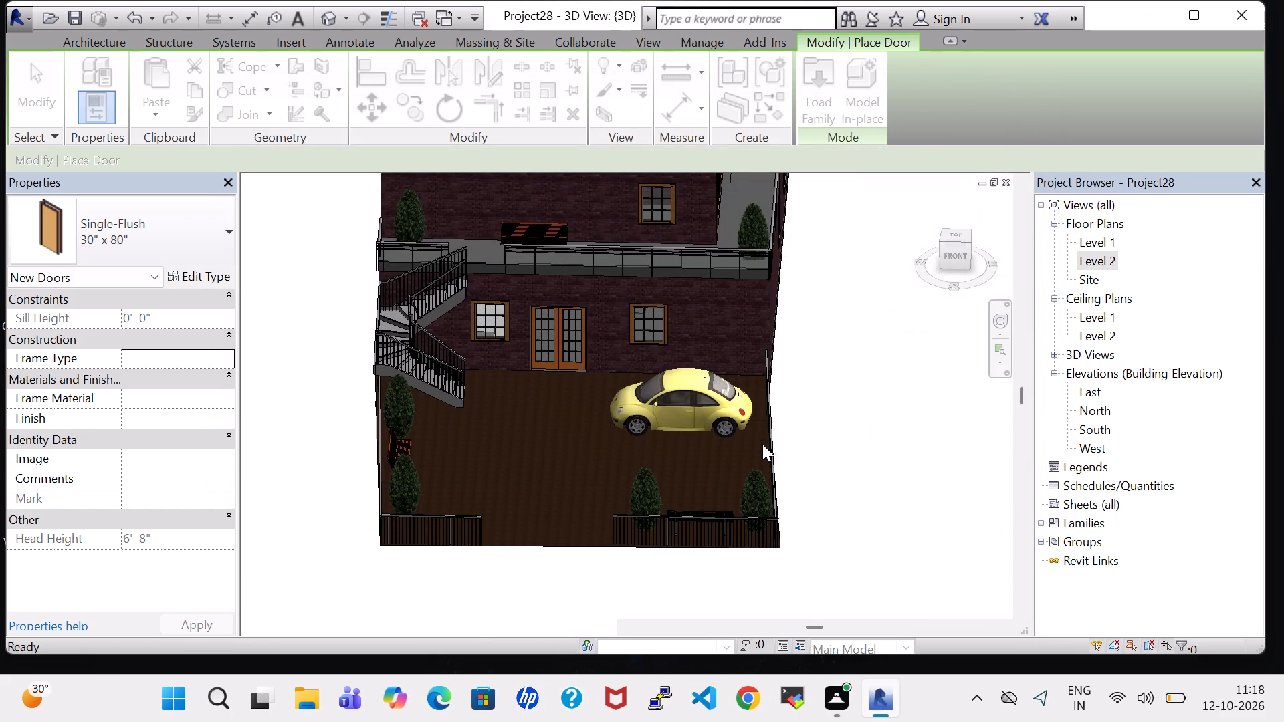
# Open the Level 1 floor plan and frame the car parking area in front of the house.
pyautogui.scroll(3, 541, 548)
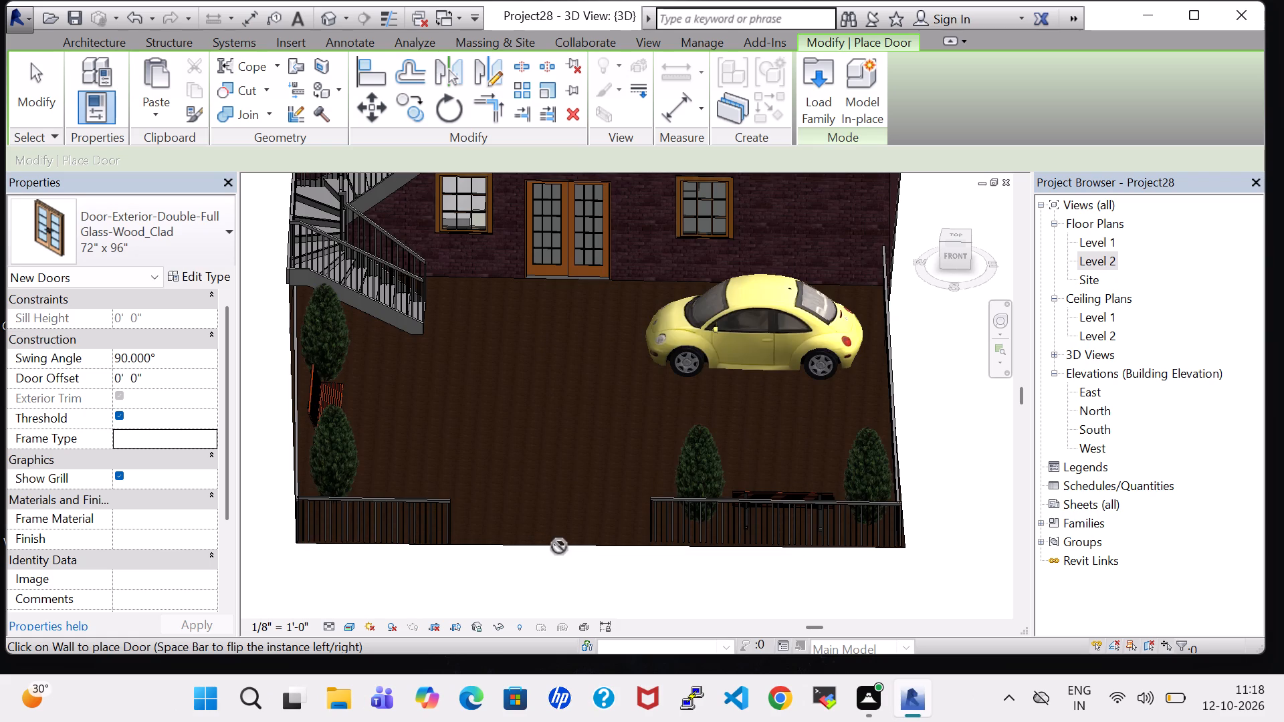
pyautogui.doubleClick(1095, 243)
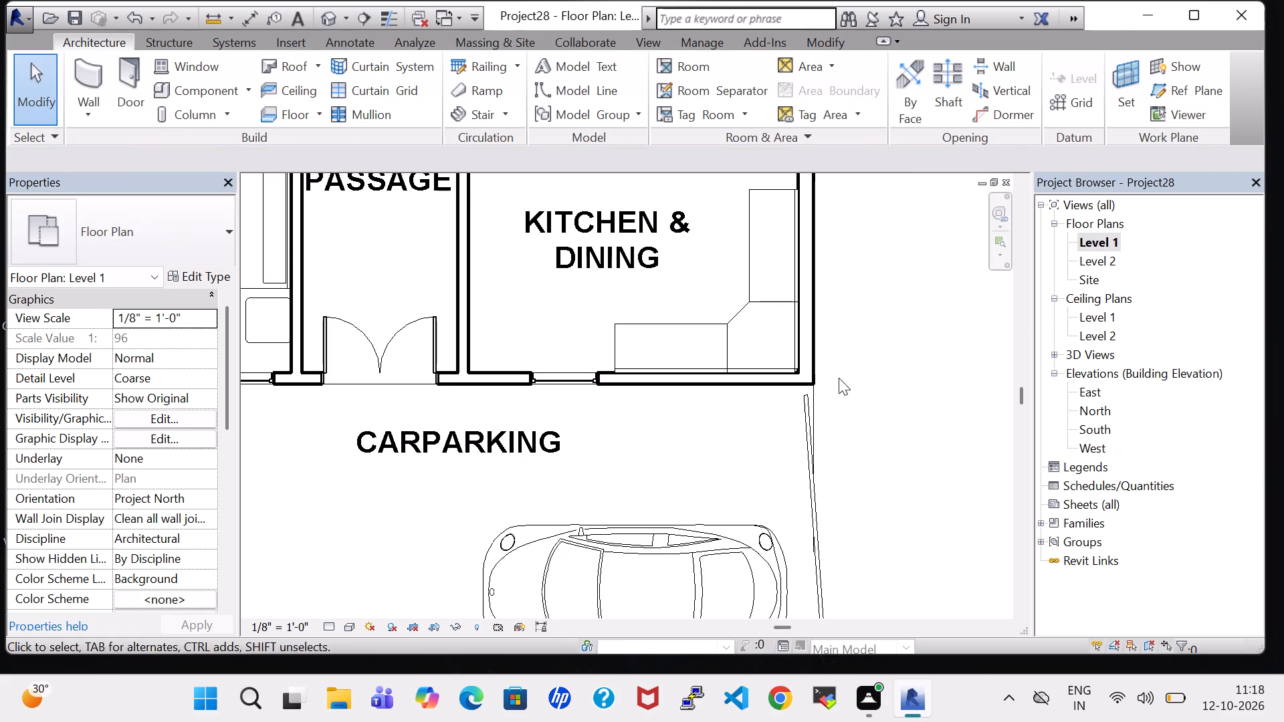
pyautogui.scroll(-3, 599, 464)
pyautogui.moveTo(599, 464); pyautogui.dragTo(638, 386, button='middle')
pyautogui.scroll(1, 638, 386)
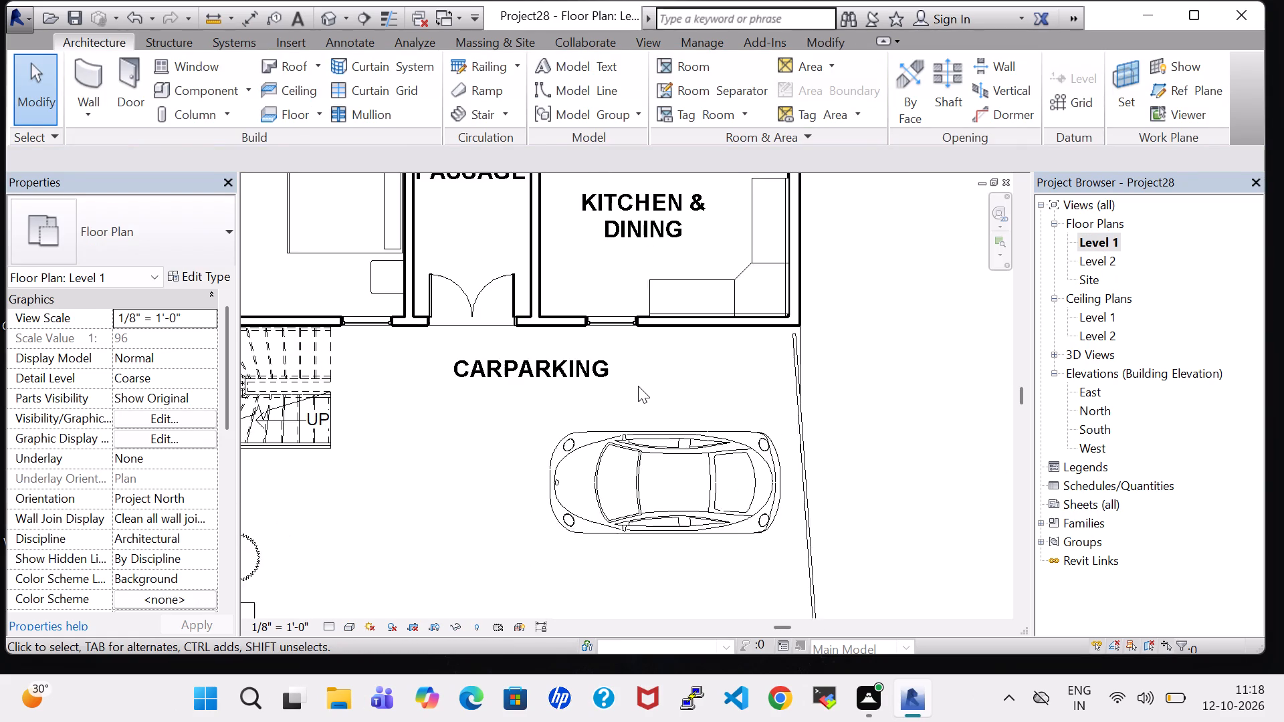
pyautogui.scroll(-4, 638, 386)
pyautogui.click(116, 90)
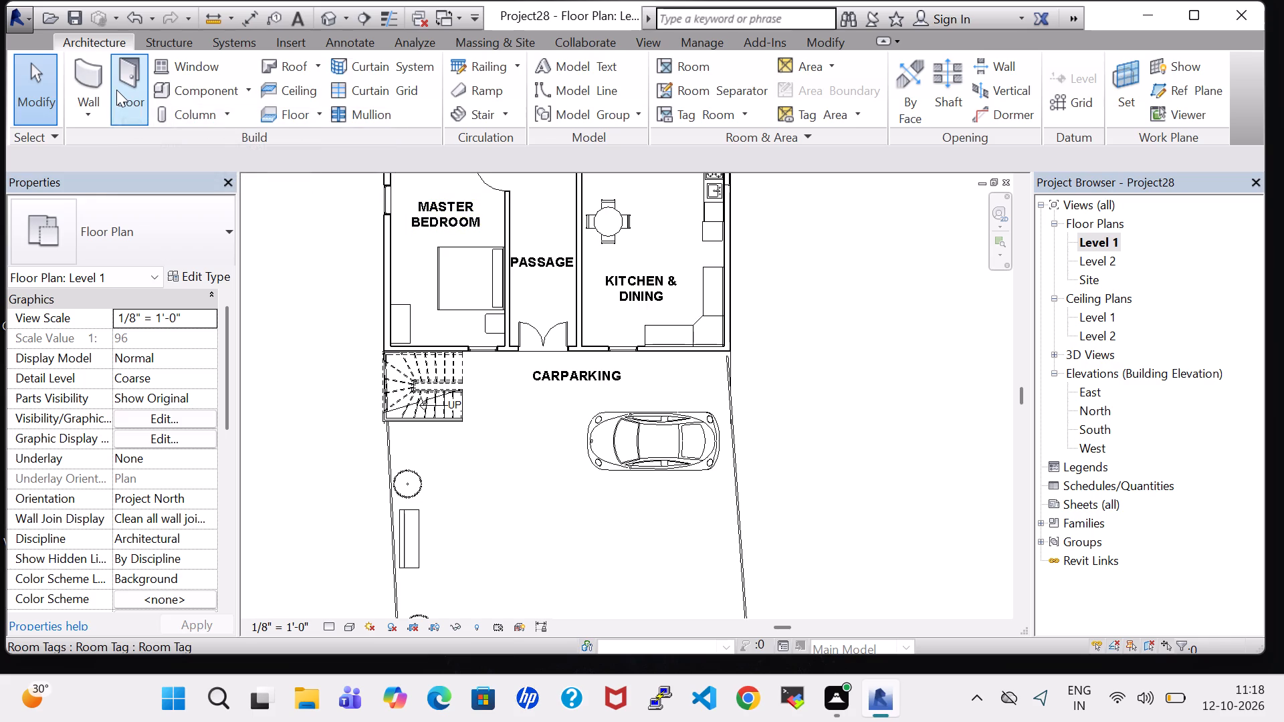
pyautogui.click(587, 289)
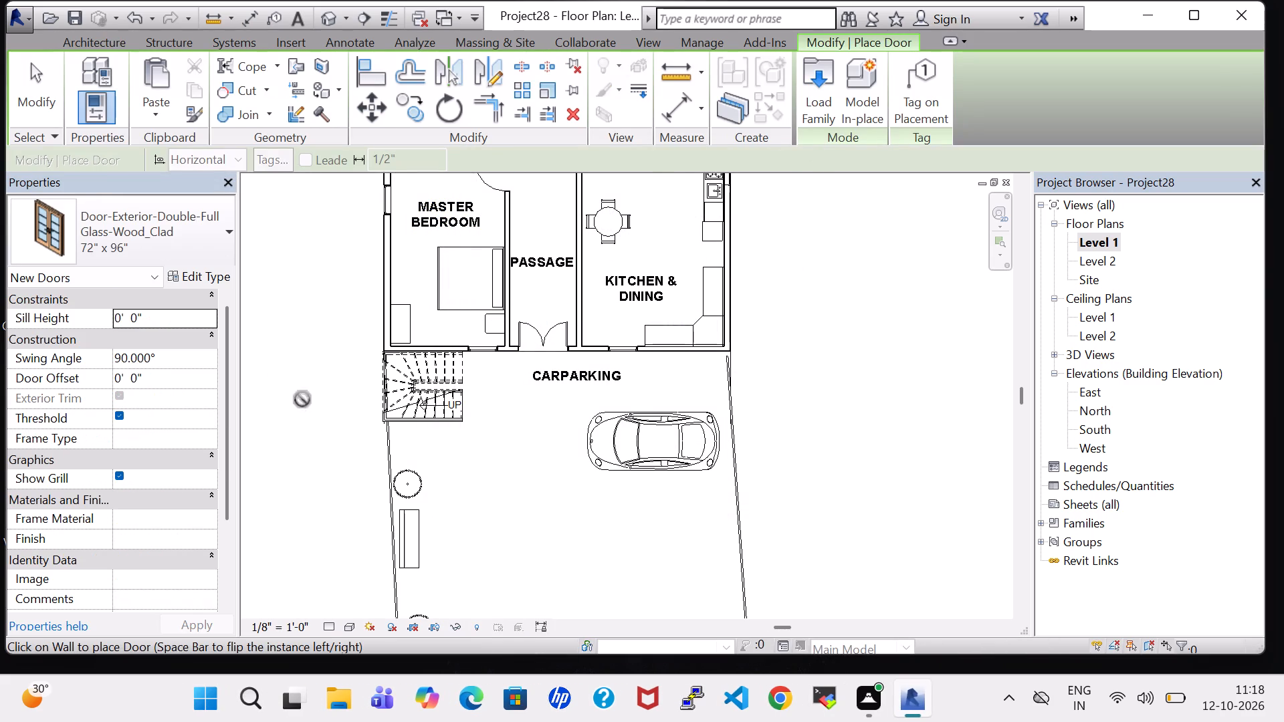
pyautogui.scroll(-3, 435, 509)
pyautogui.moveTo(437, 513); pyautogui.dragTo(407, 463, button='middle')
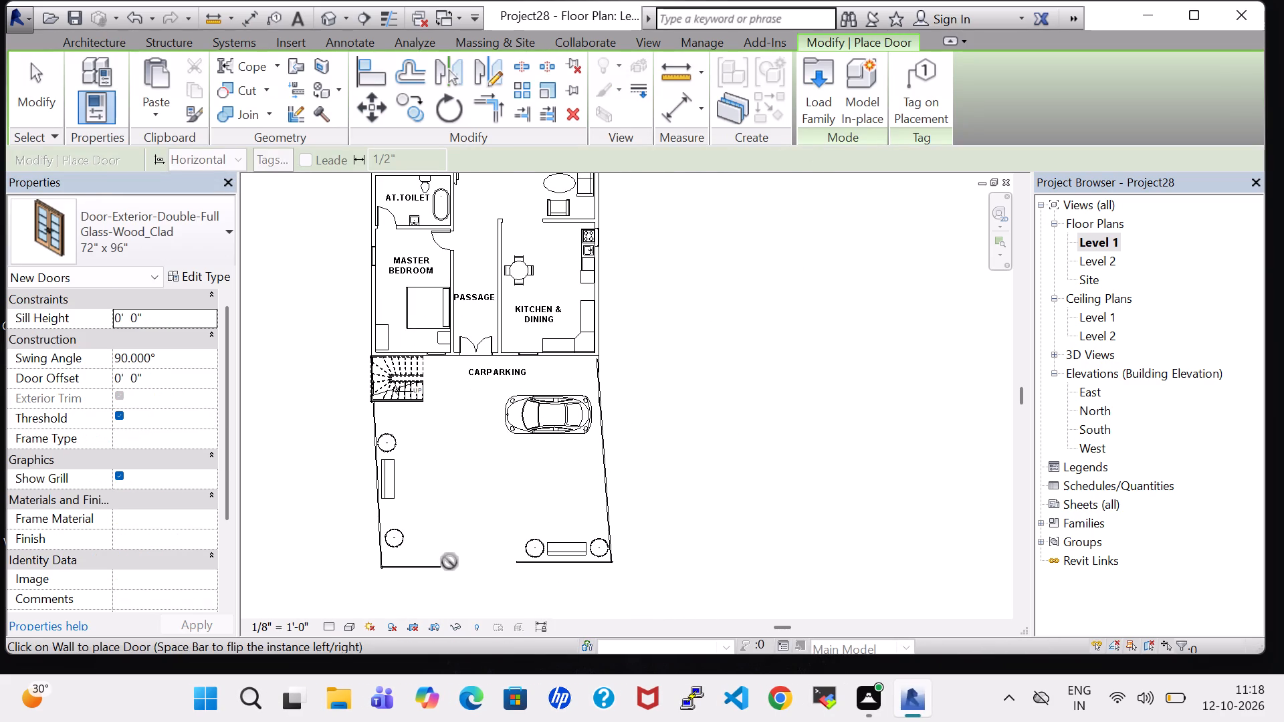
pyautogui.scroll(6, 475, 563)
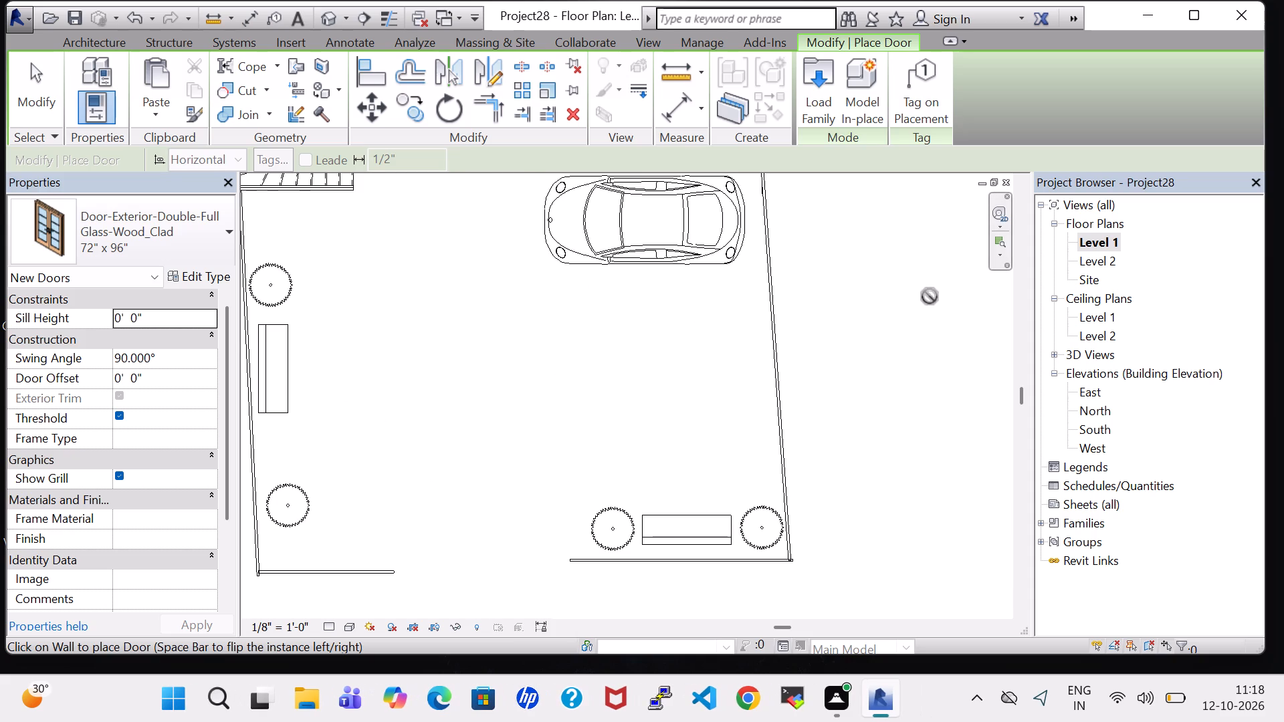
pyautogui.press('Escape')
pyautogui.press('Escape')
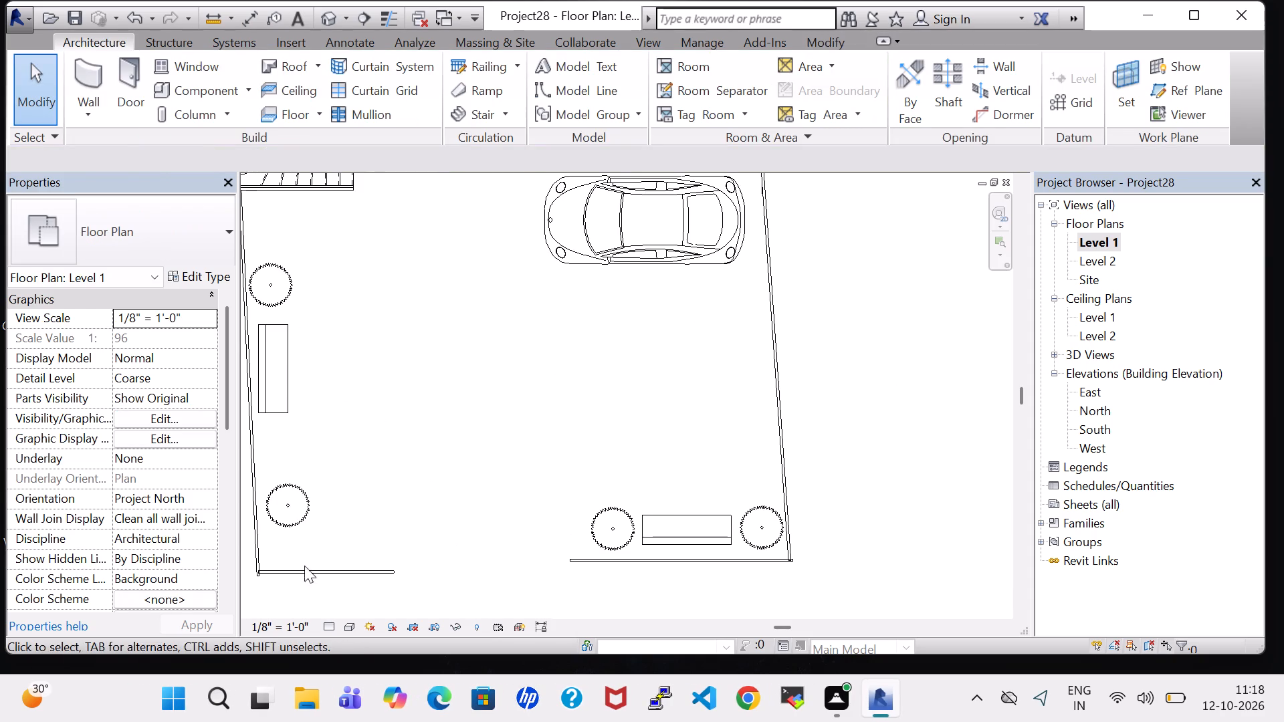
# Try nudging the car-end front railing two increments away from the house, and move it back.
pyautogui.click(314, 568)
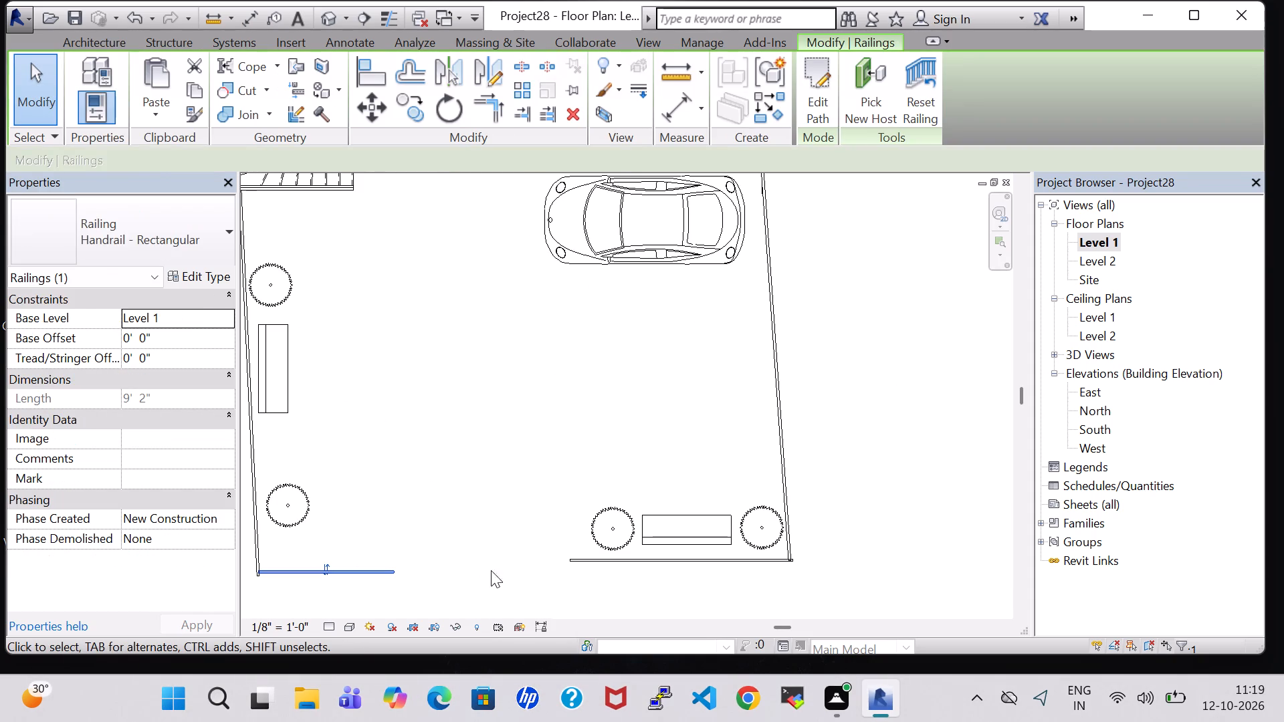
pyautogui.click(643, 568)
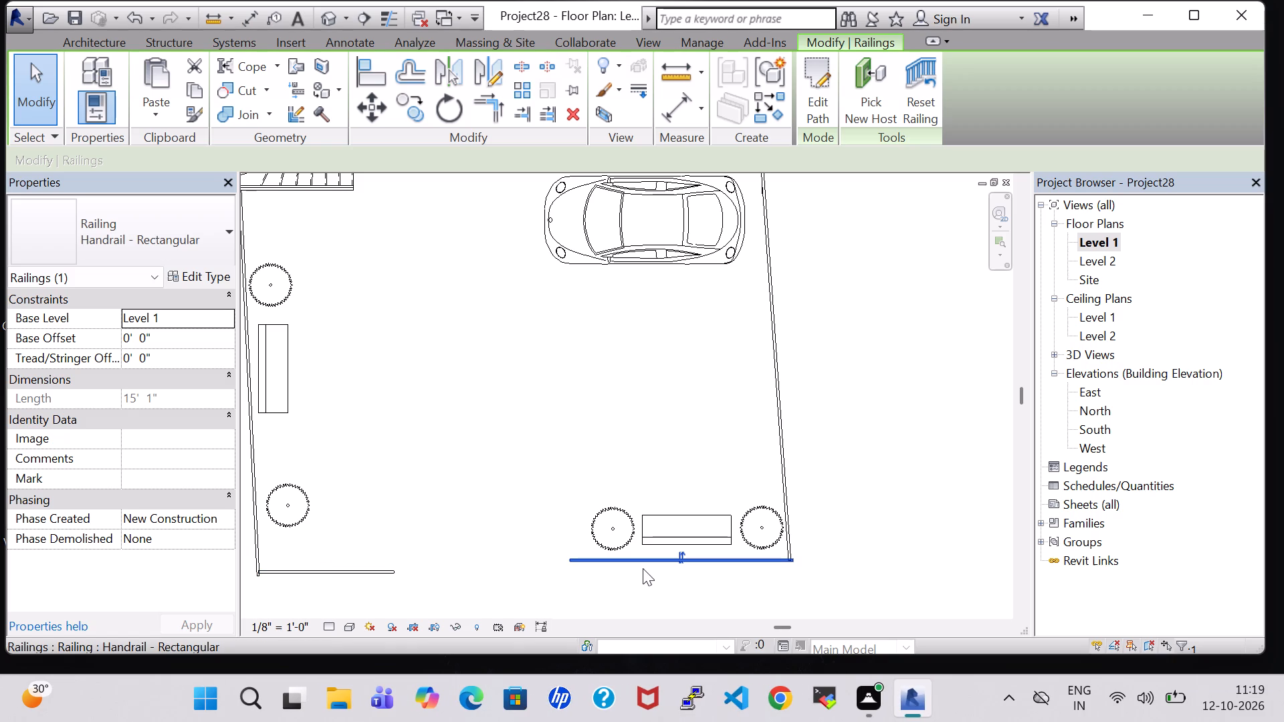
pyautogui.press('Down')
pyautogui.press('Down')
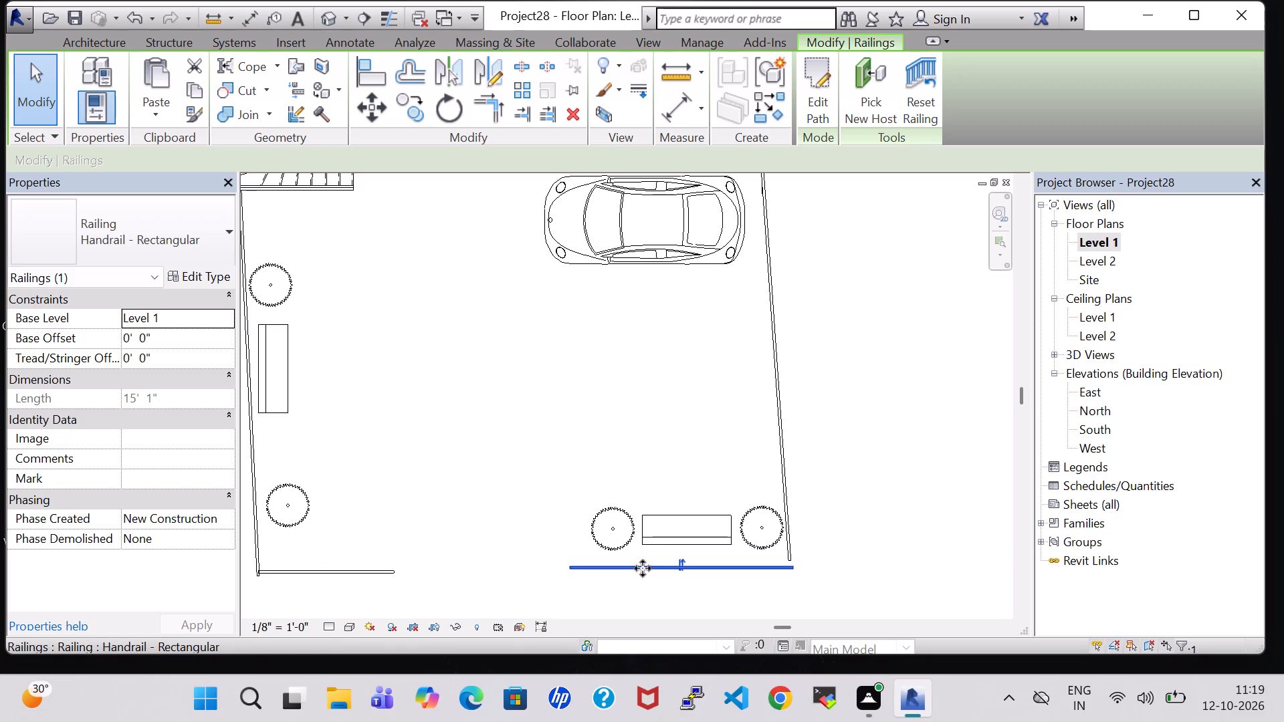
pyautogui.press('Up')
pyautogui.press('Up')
# Nudge the staircase-end front railing two increments toward the house.
pyautogui.click(340, 578)
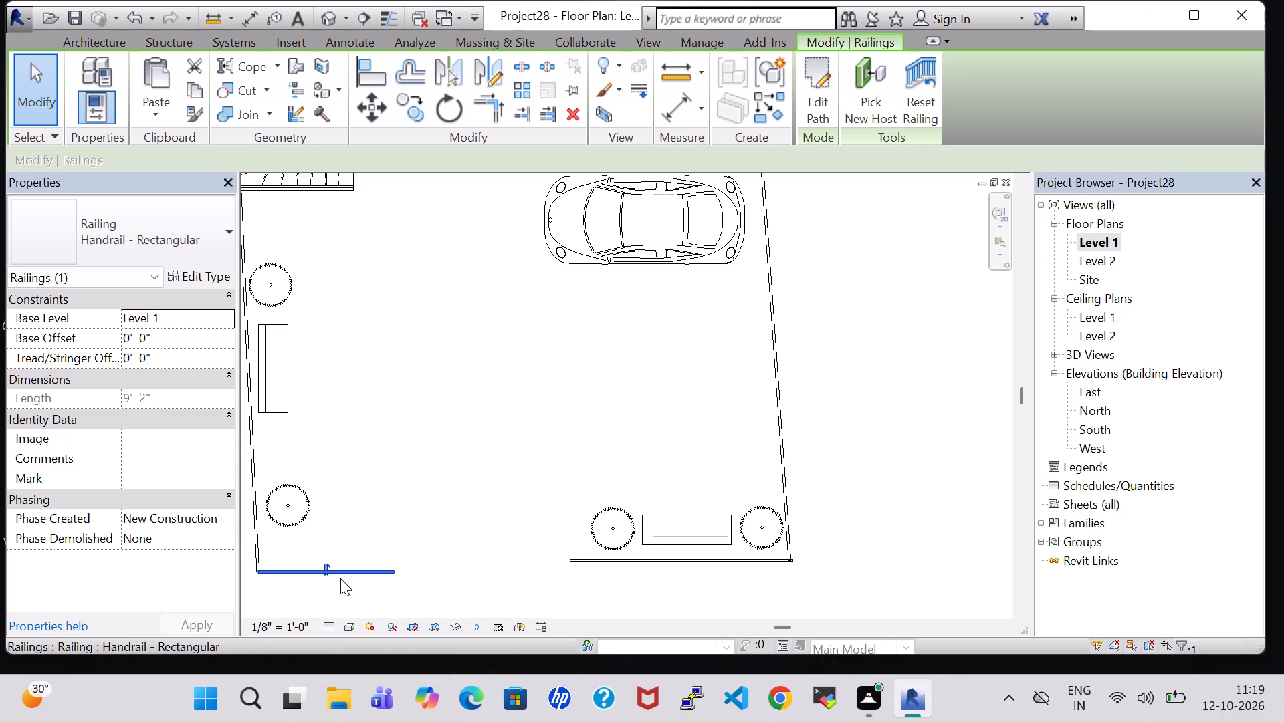
pyautogui.press('Up')
pyautogui.press('Up')
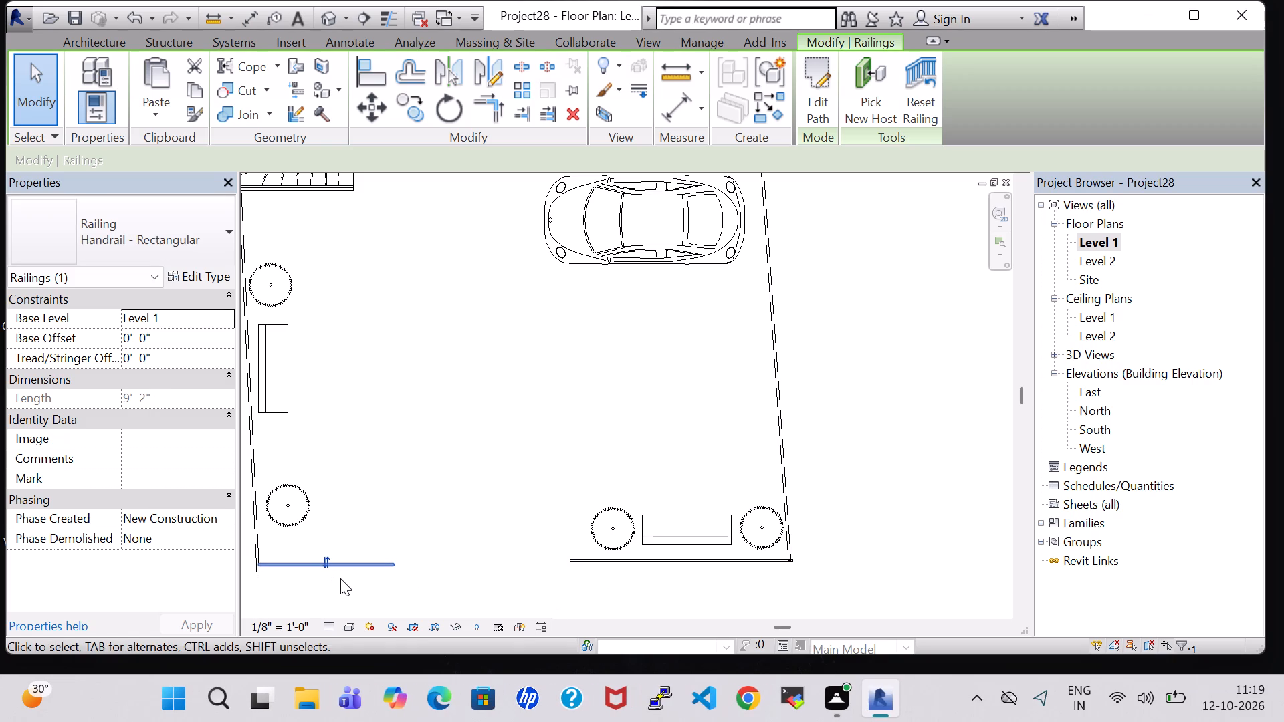
pyautogui.click(837, 491)
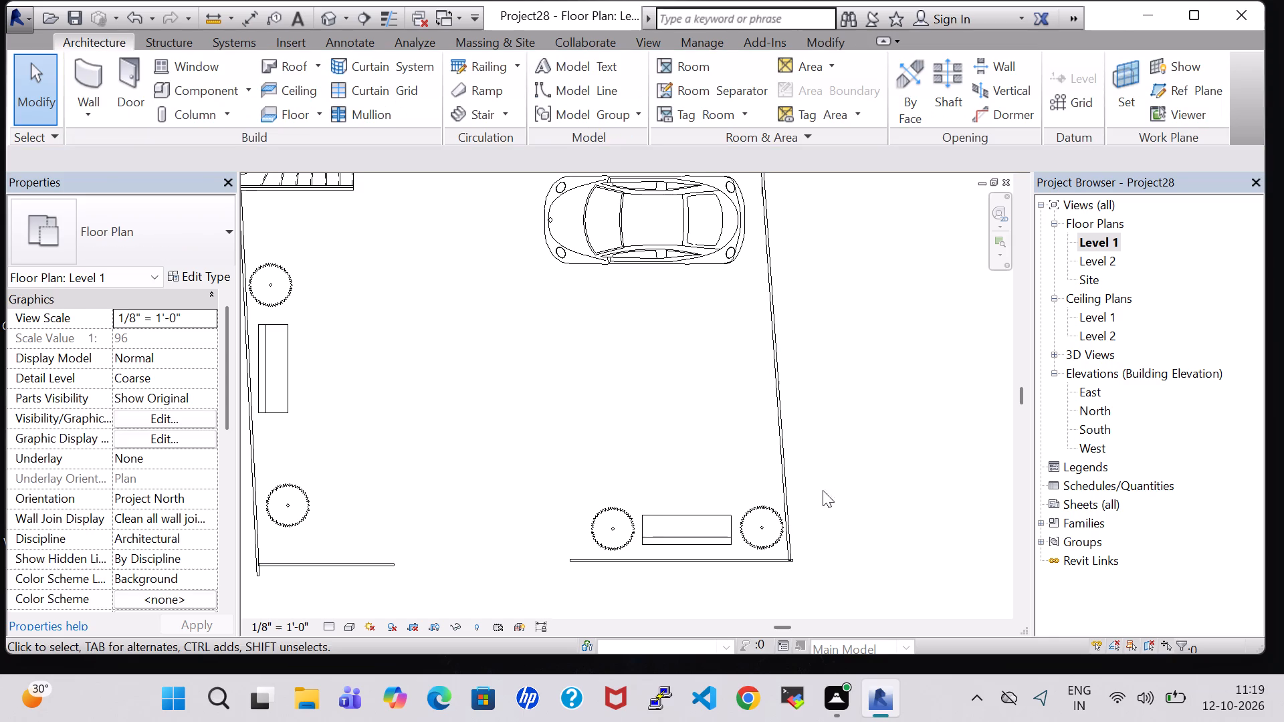
# Nudge the long side railing on the staircase side three increments toward the house to meet the front railing.
pyautogui.click(260, 576)
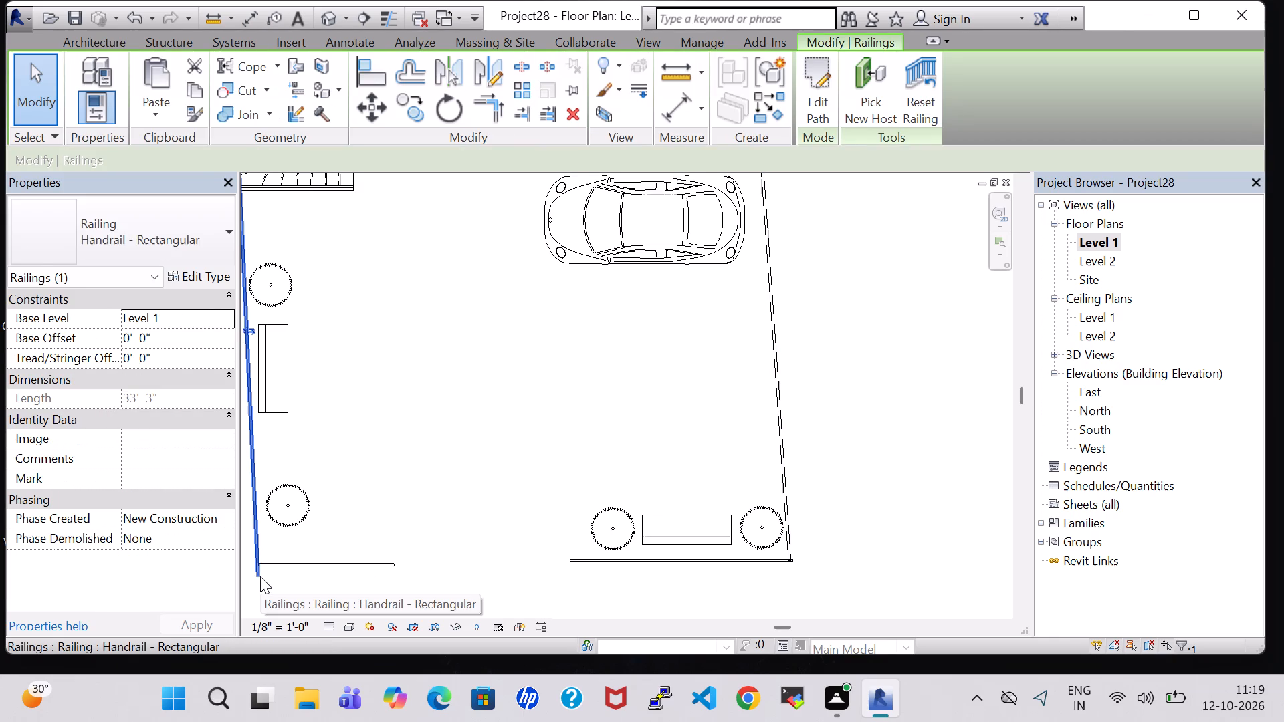
pyautogui.press('Up')
pyautogui.press('Up')
pyautogui.press('Up')
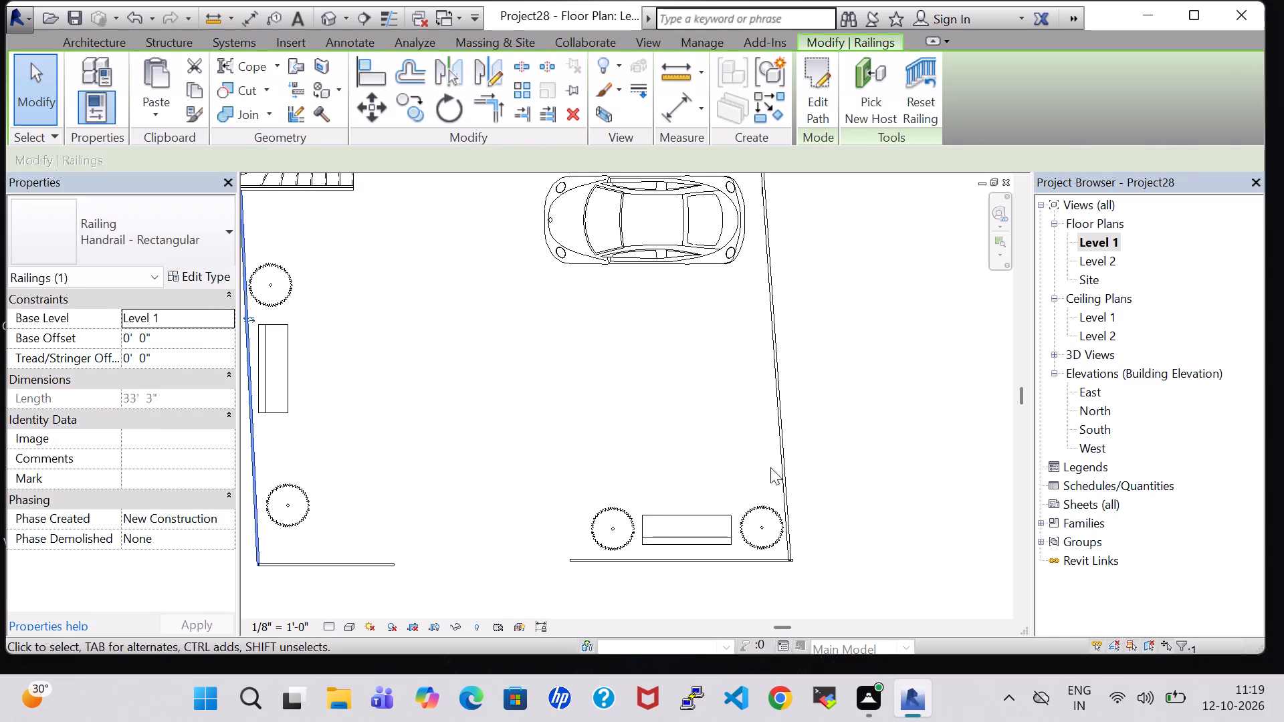
pyautogui.click(849, 428)
# Nudge the long side railing beside the car one increment toward the house, keeping its sideways position.
pyautogui.scroll(-3, 849, 428)
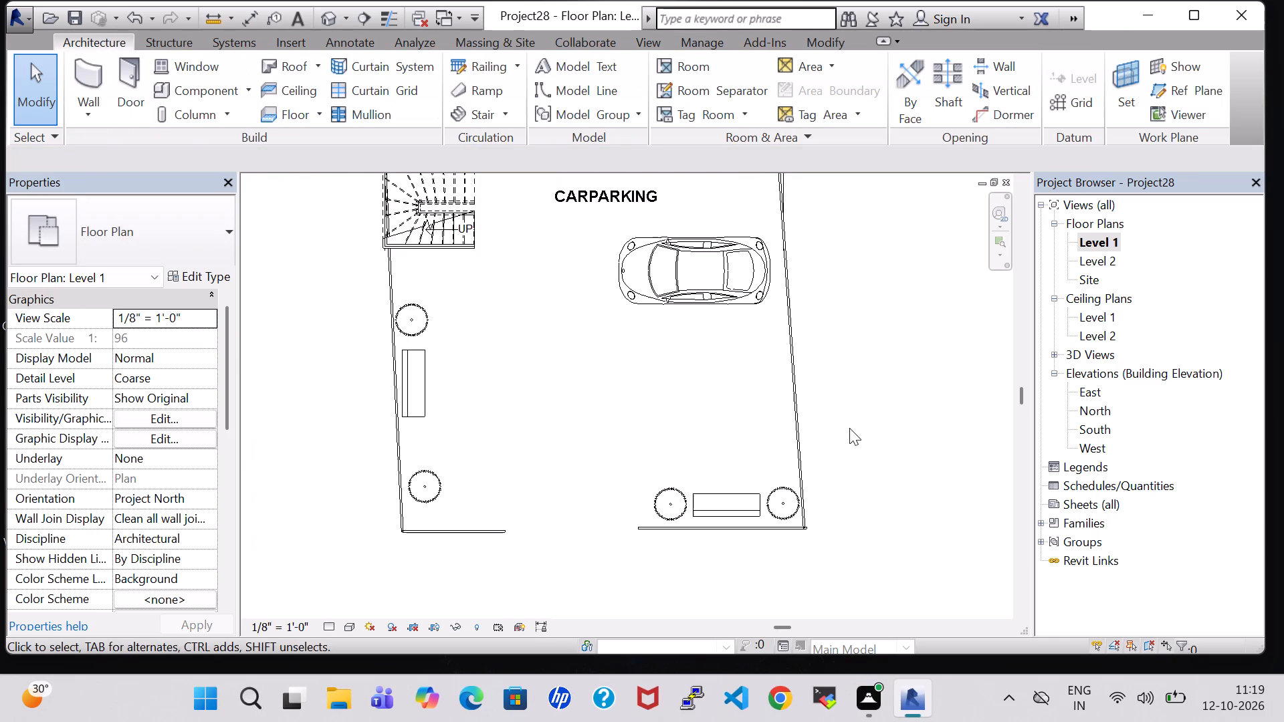
pyautogui.click(784, 231)
pyautogui.press('Right')
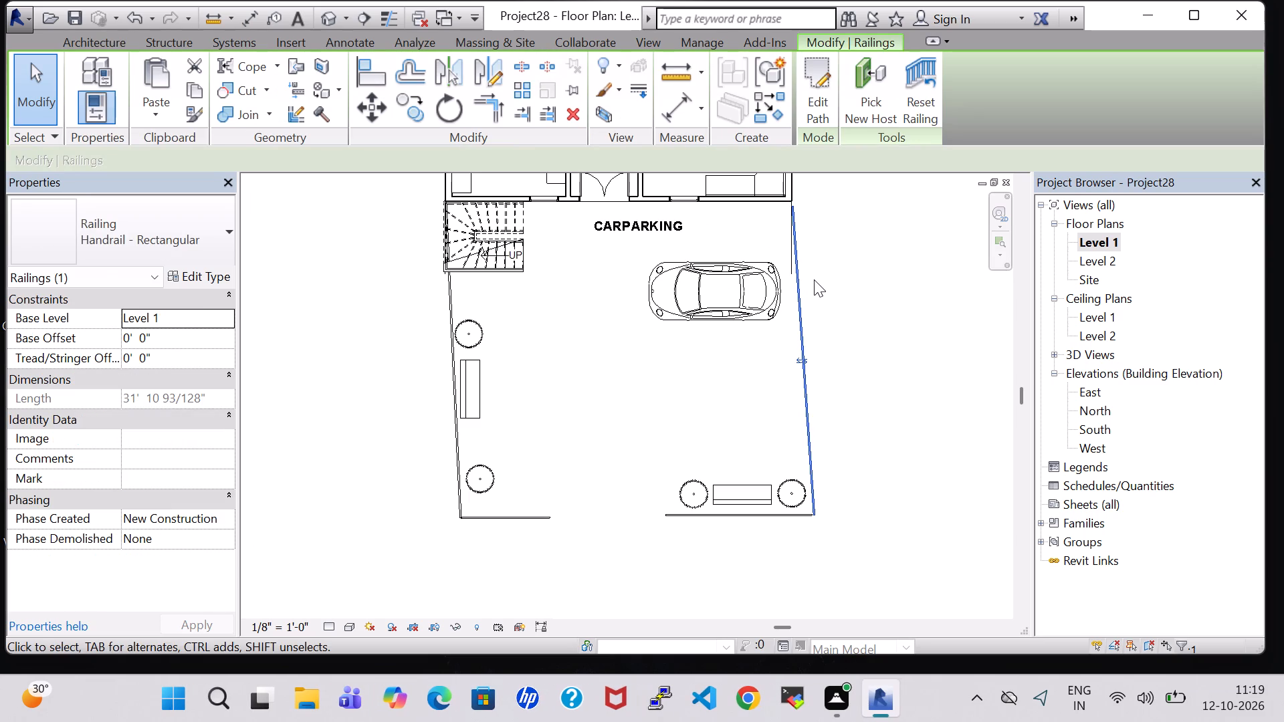
pyautogui.press('Up')
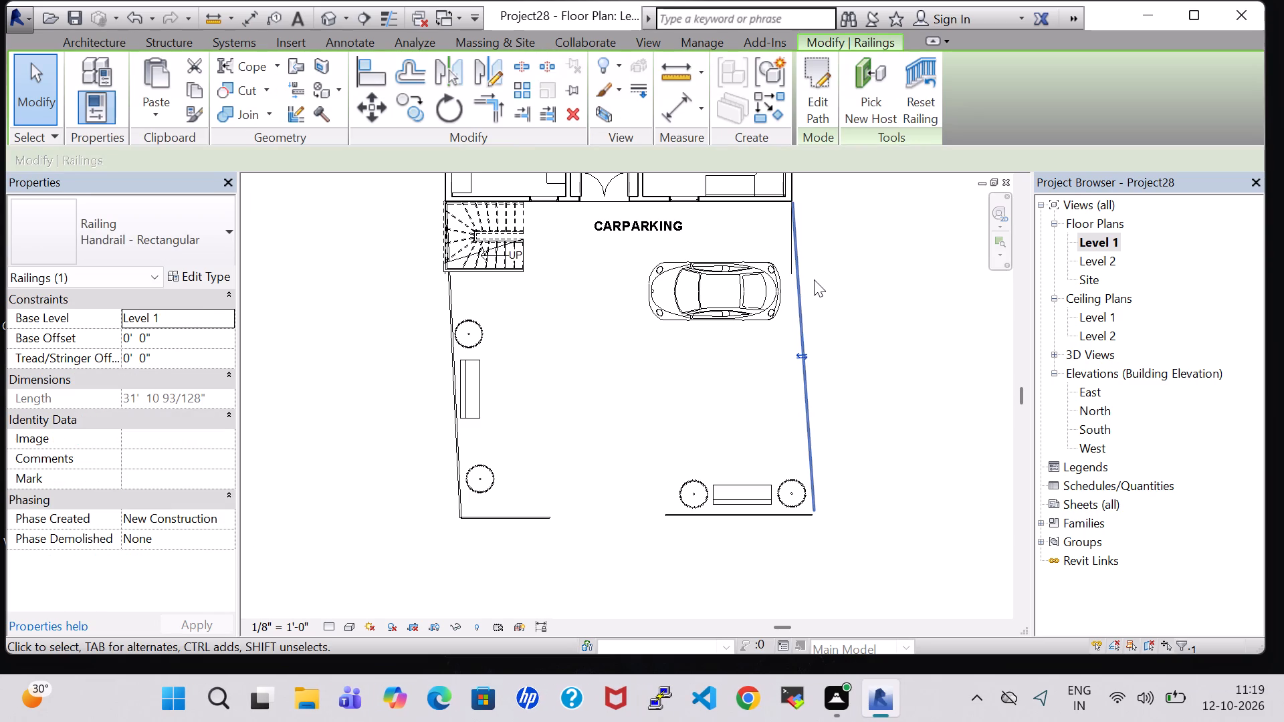
pyautogui.press('Left')
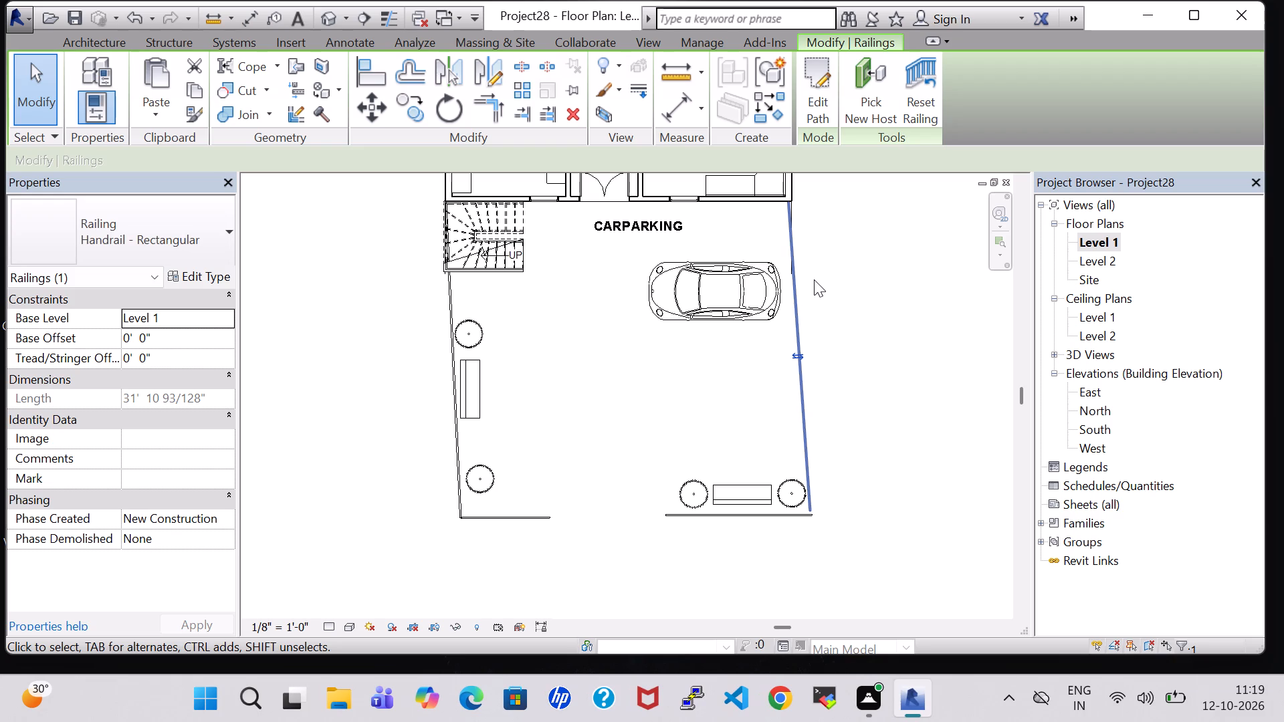
# Nudge the car-end front railing one increment toward the house, and check the front railings in the 3D view.
pyautogui.click(792, 520)
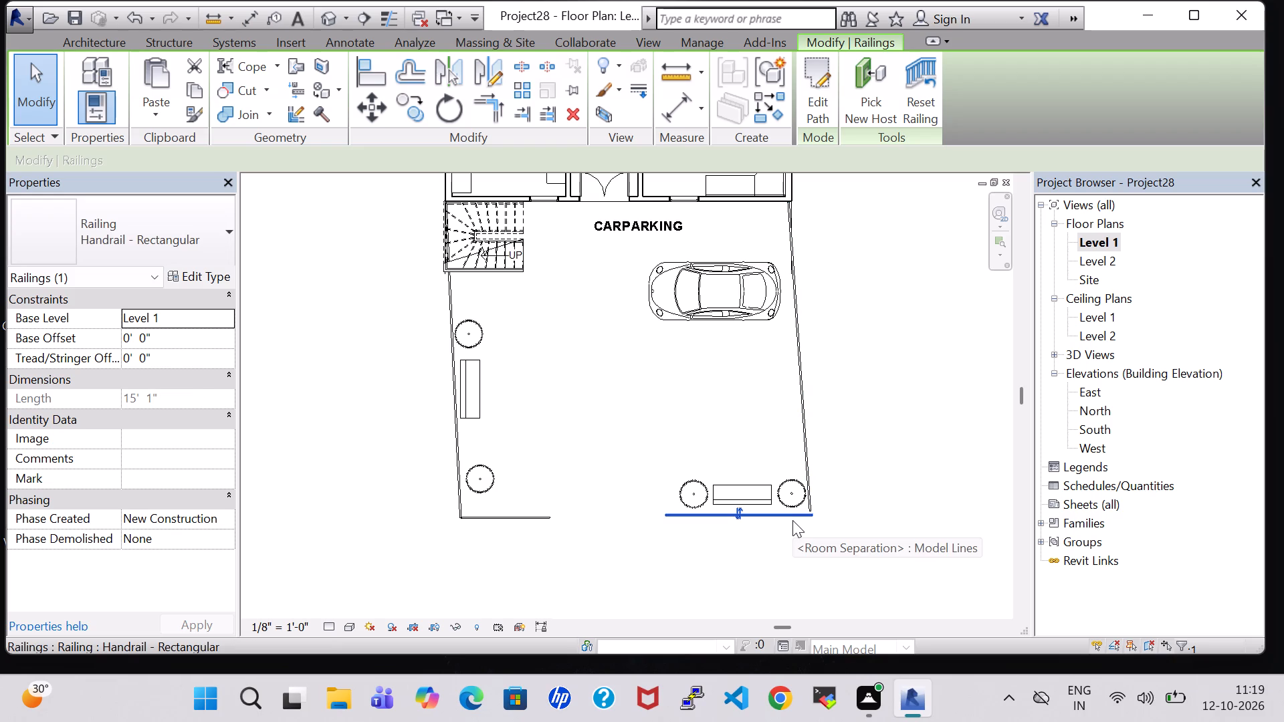
pyautogui.press('Up')
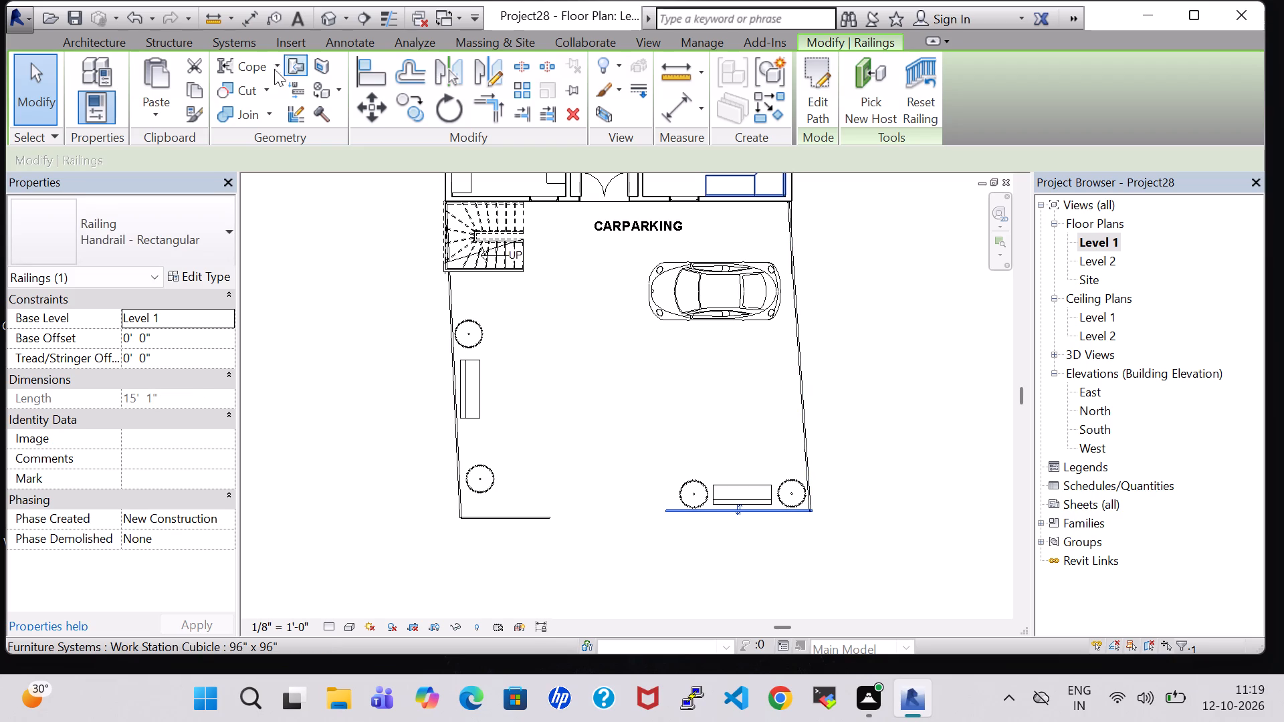
pyautogui.click(318, 17)
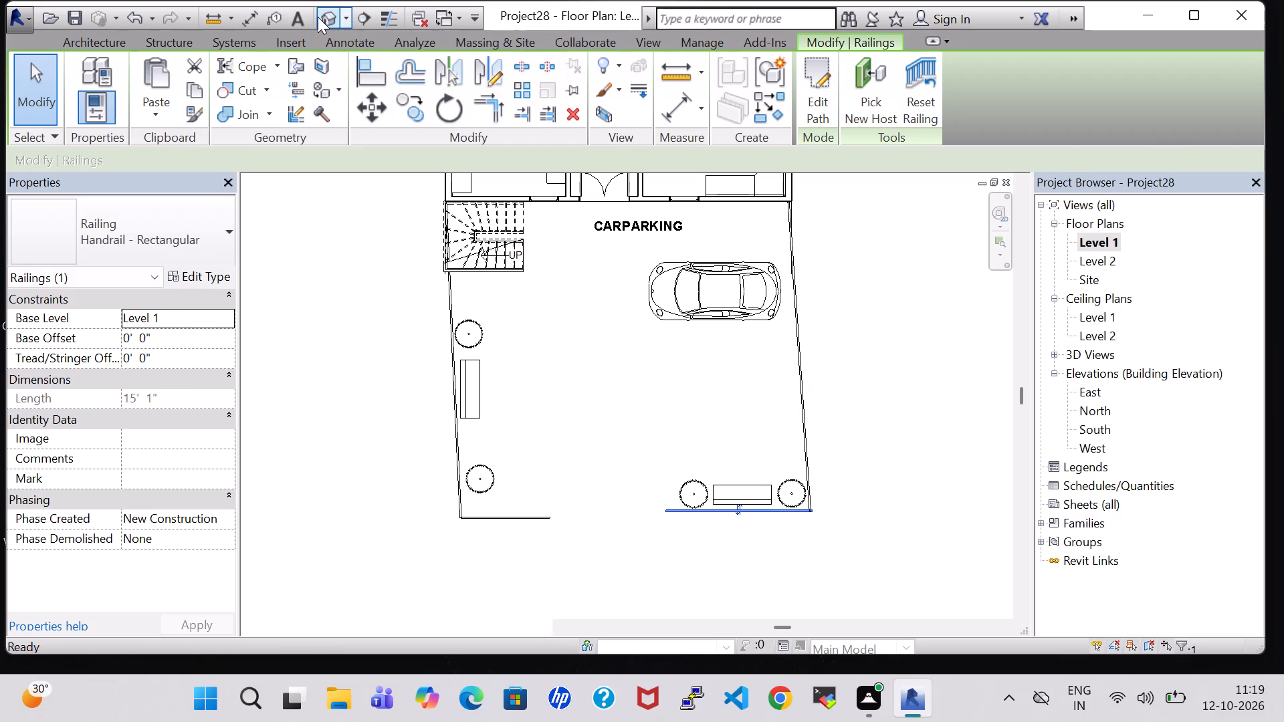
pyautogui.scroll(-2, 724, 378)
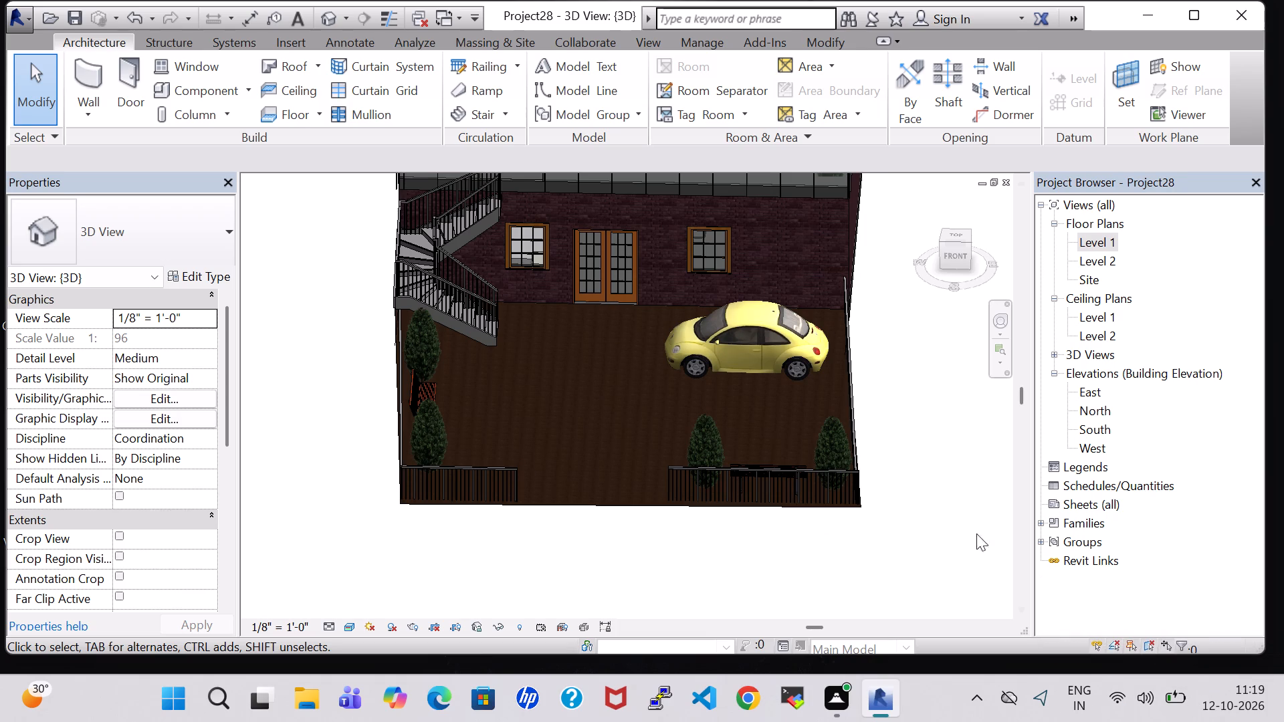
pyautogui.scroll(-2, 827, 481)
pyautogui.moveTo(794, 572); pyautogui.dragTo(780, 501, button='middle')
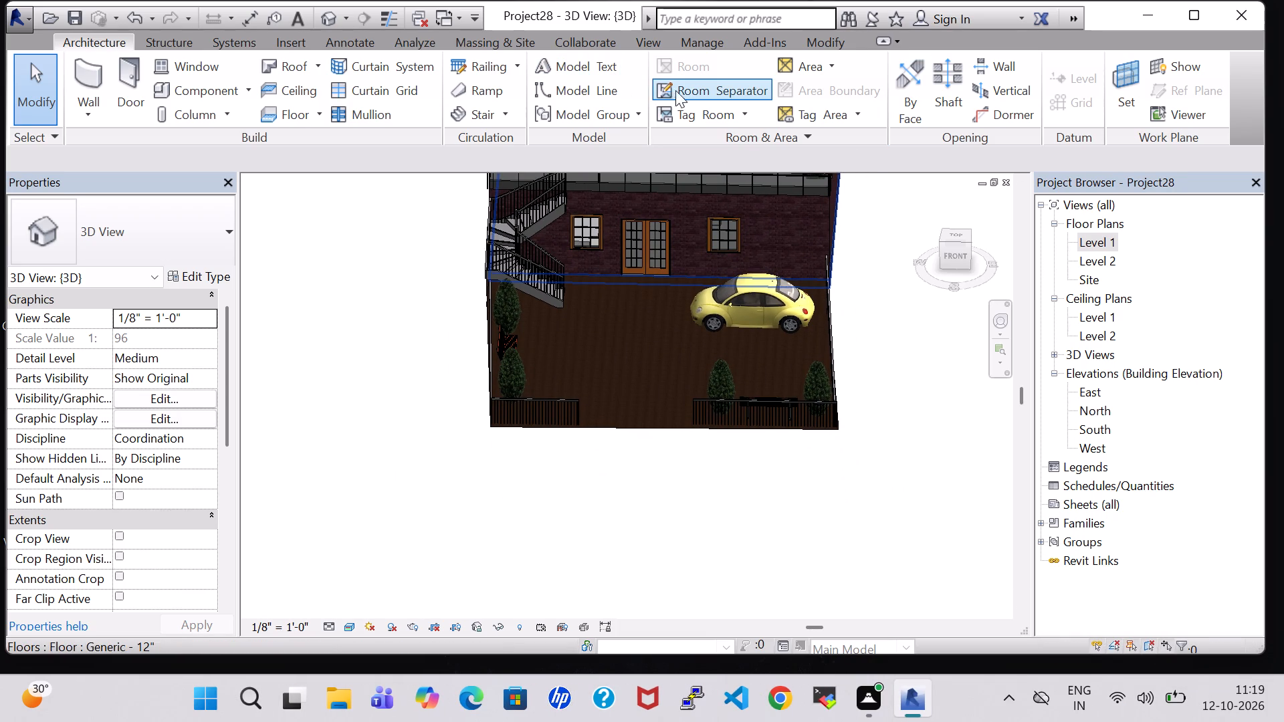
# Draw a room separation line about 35' 11" long on Level 1 between the two outer front railing corners, across the opening.
pyautogui.click(687, 86)
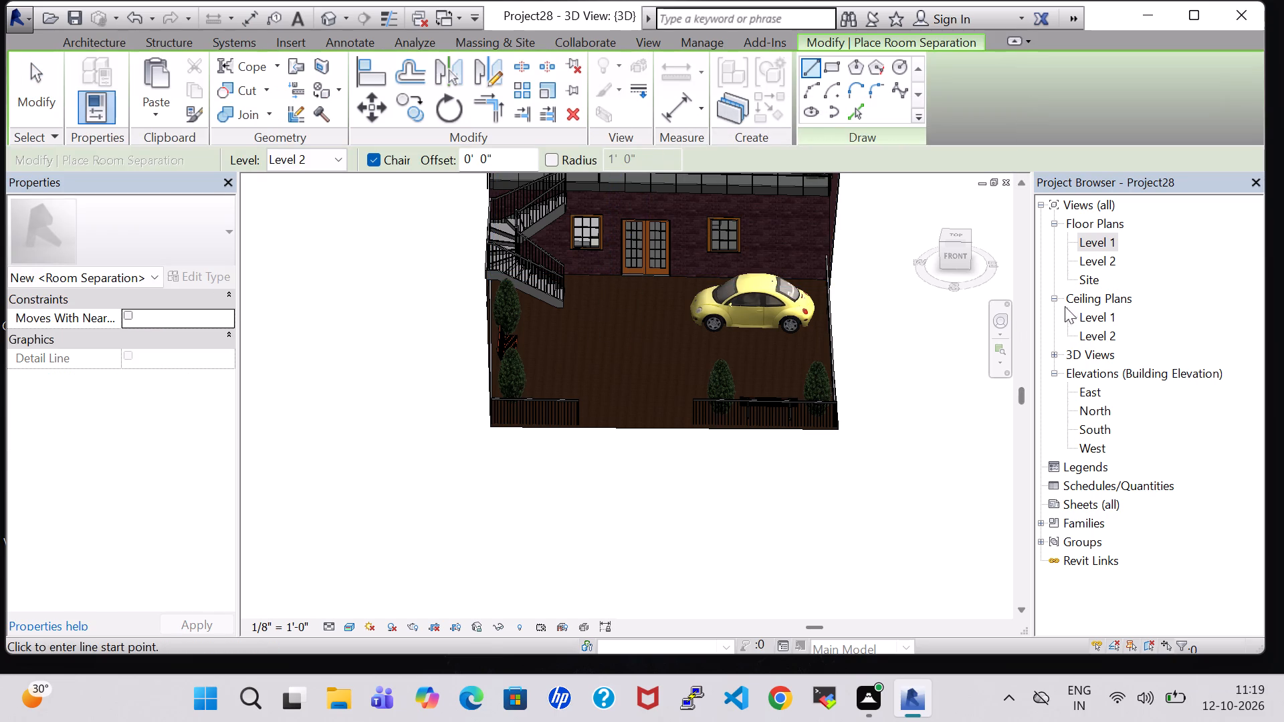
pyautogui.doubleClick(1096, 243)
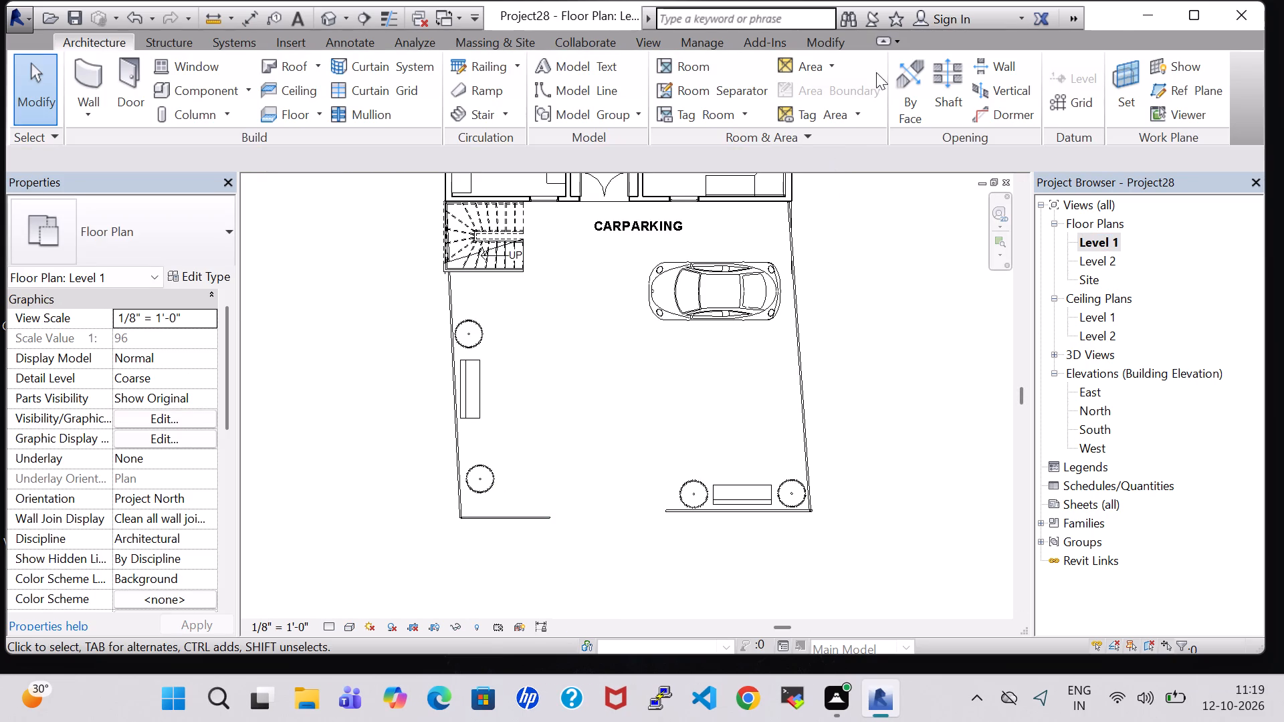
pyautogui.click(704, 99)
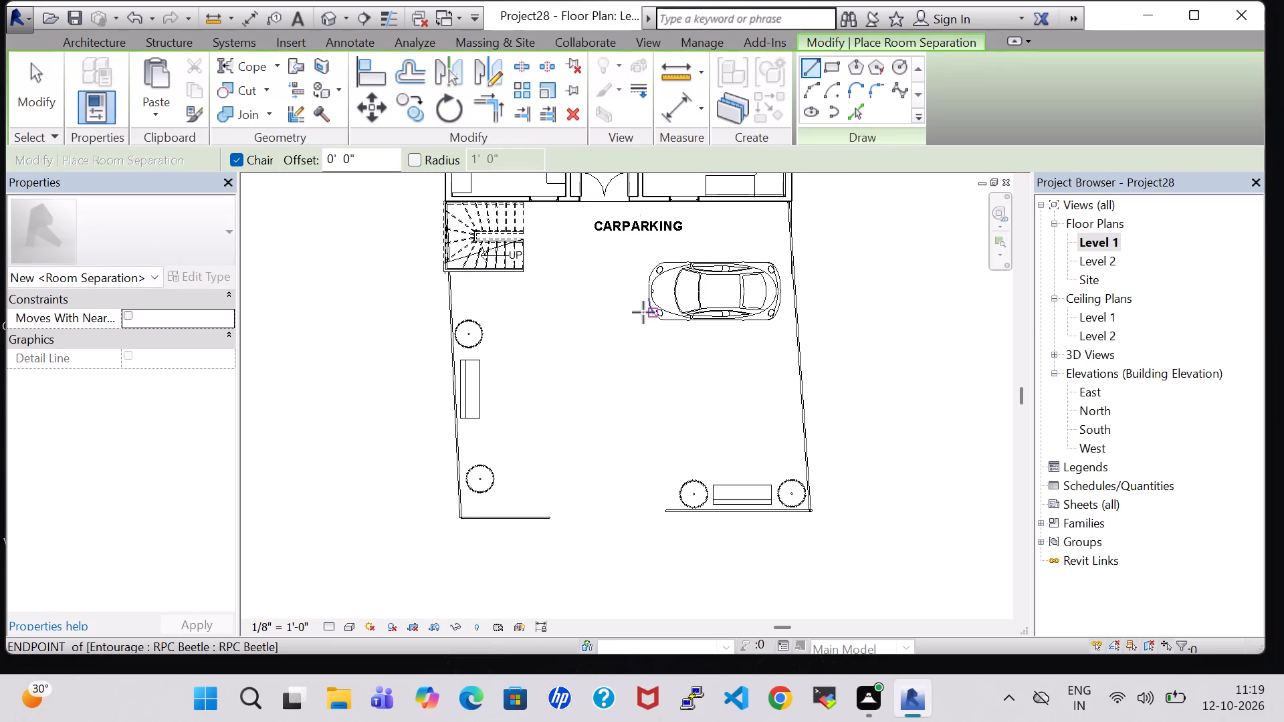
pyautogui.click(461, 523)
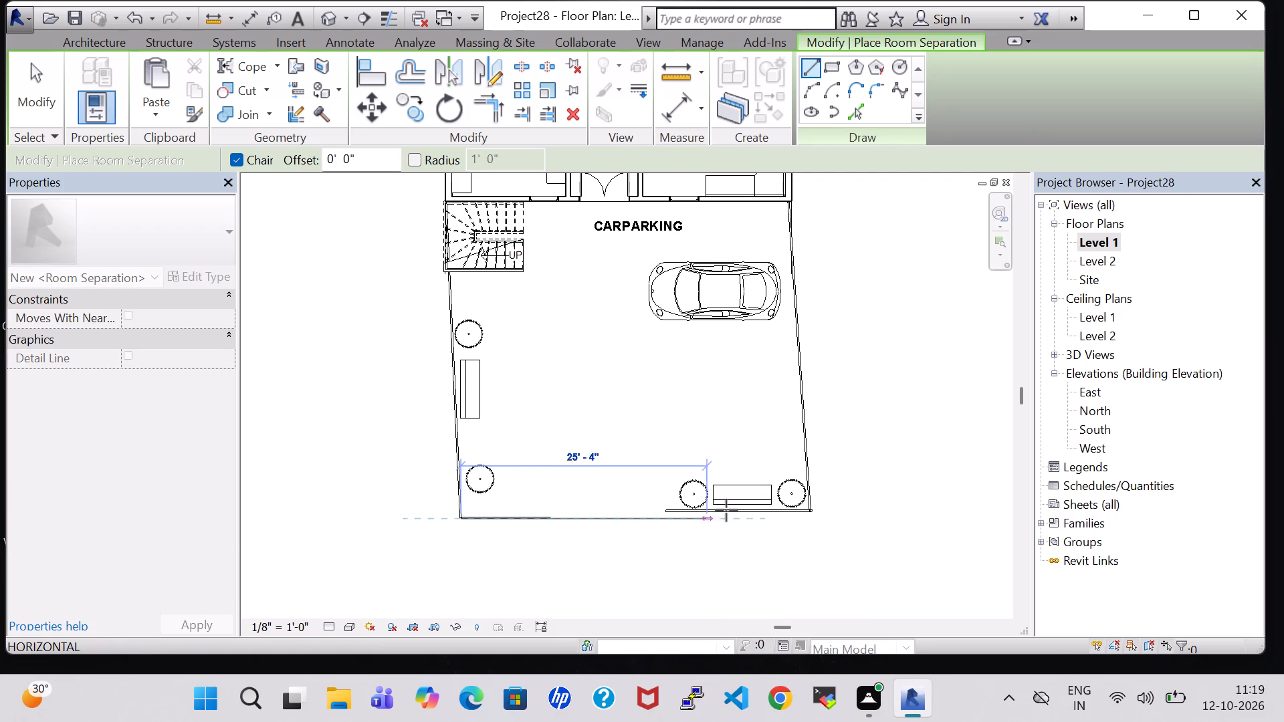
pyautogui.scroll(5, 810, 510)
pyautogui.click(810, 510)
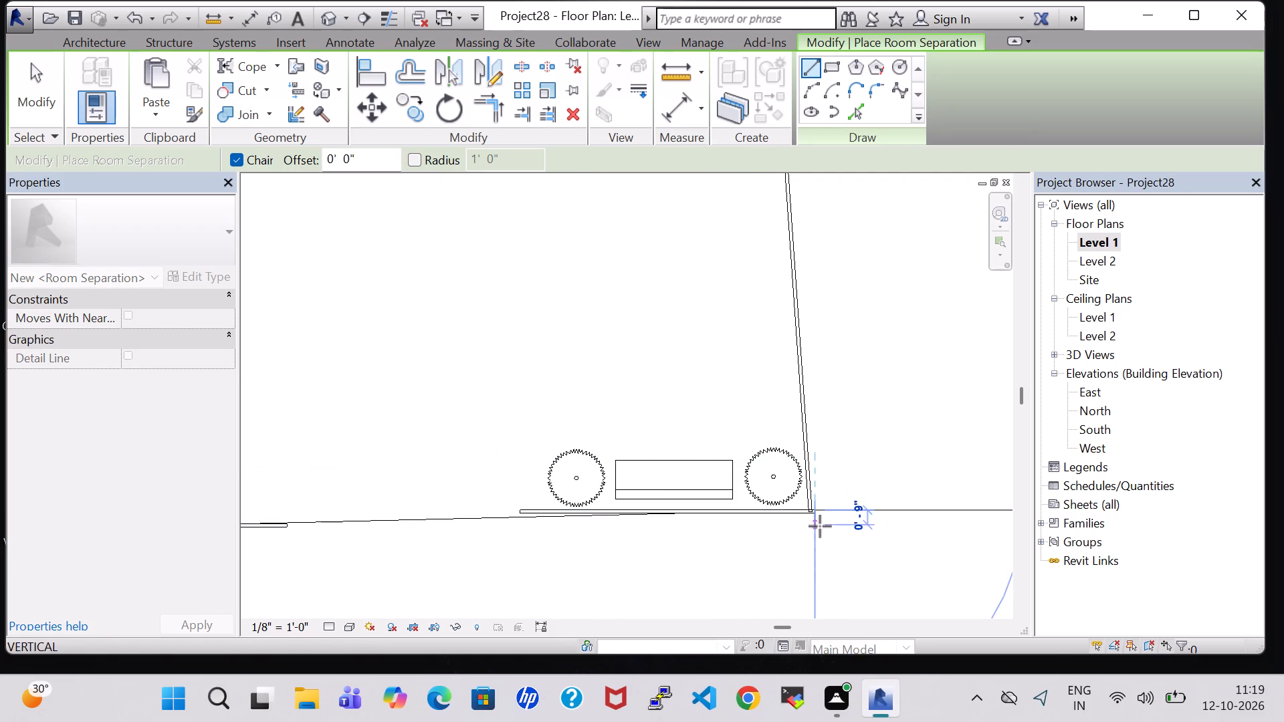
pyautogui.press('Escape')
pyautogui.press('Escape')
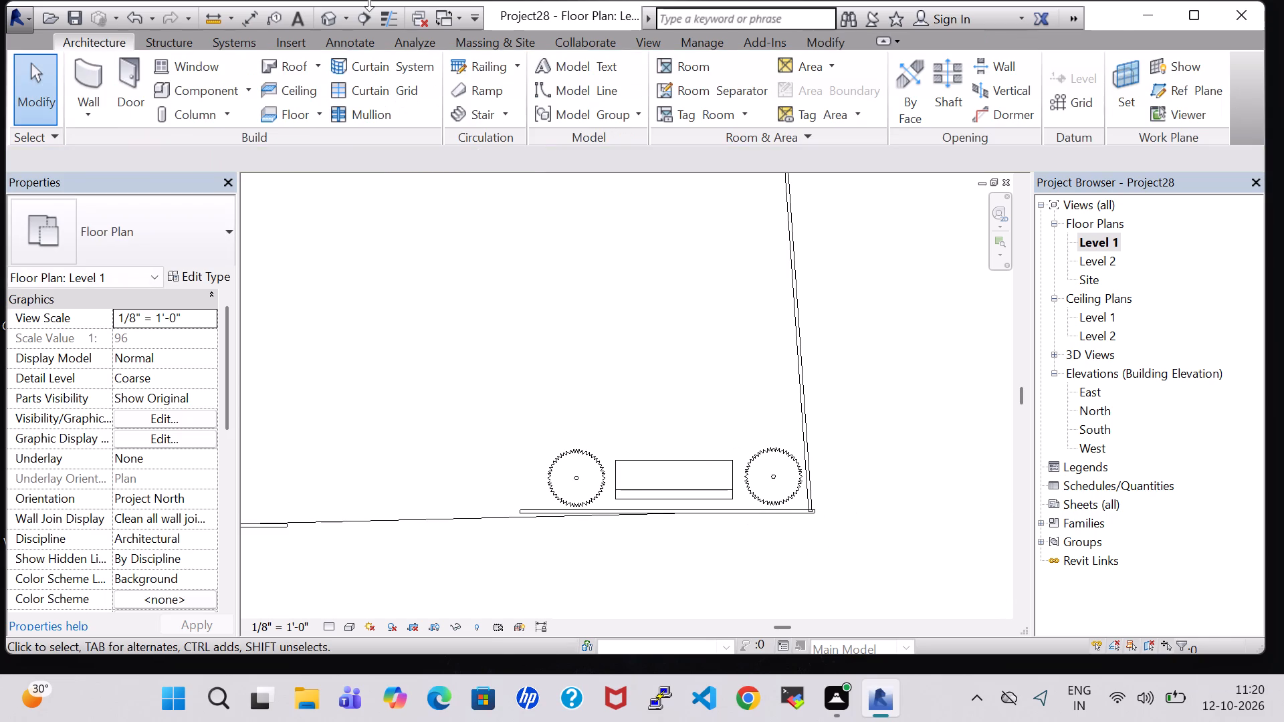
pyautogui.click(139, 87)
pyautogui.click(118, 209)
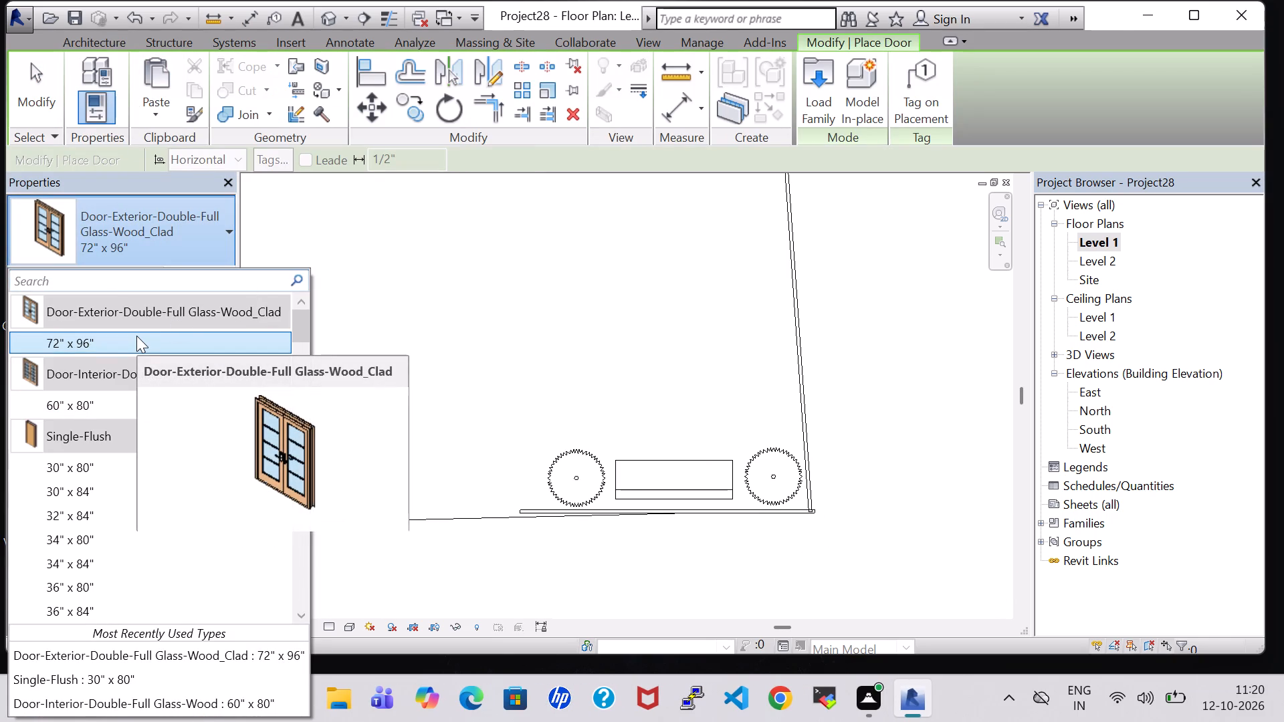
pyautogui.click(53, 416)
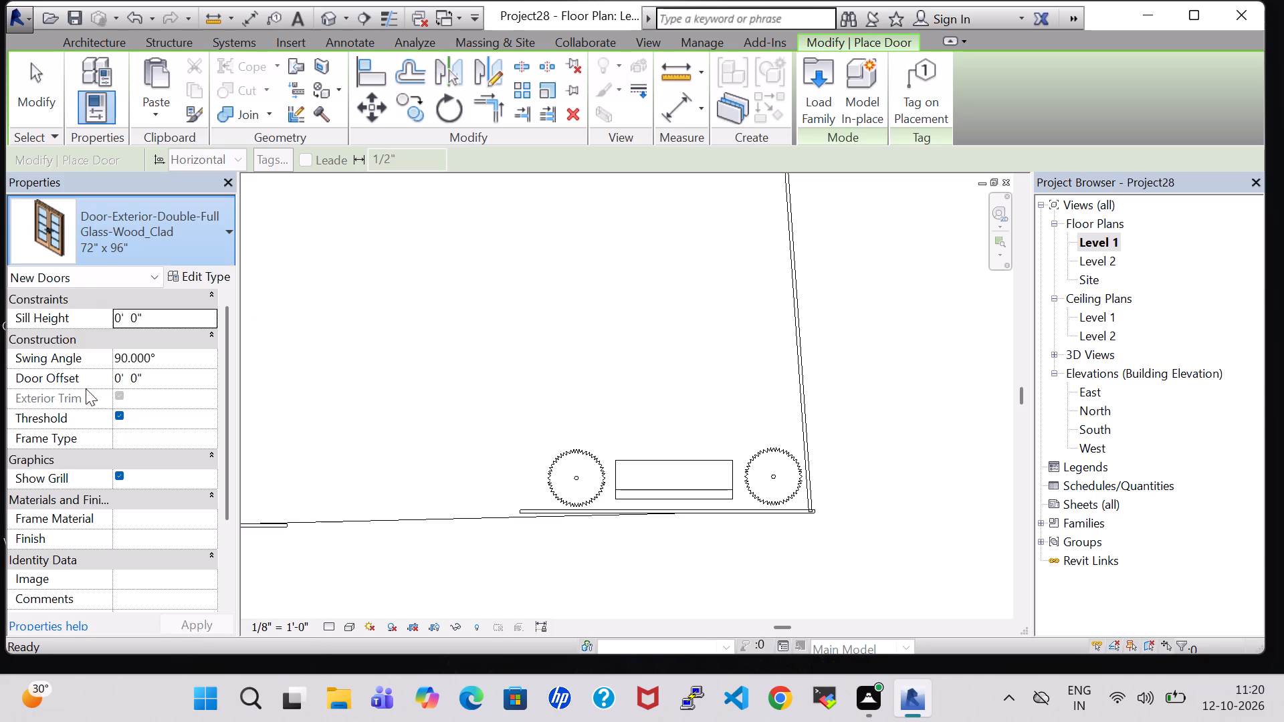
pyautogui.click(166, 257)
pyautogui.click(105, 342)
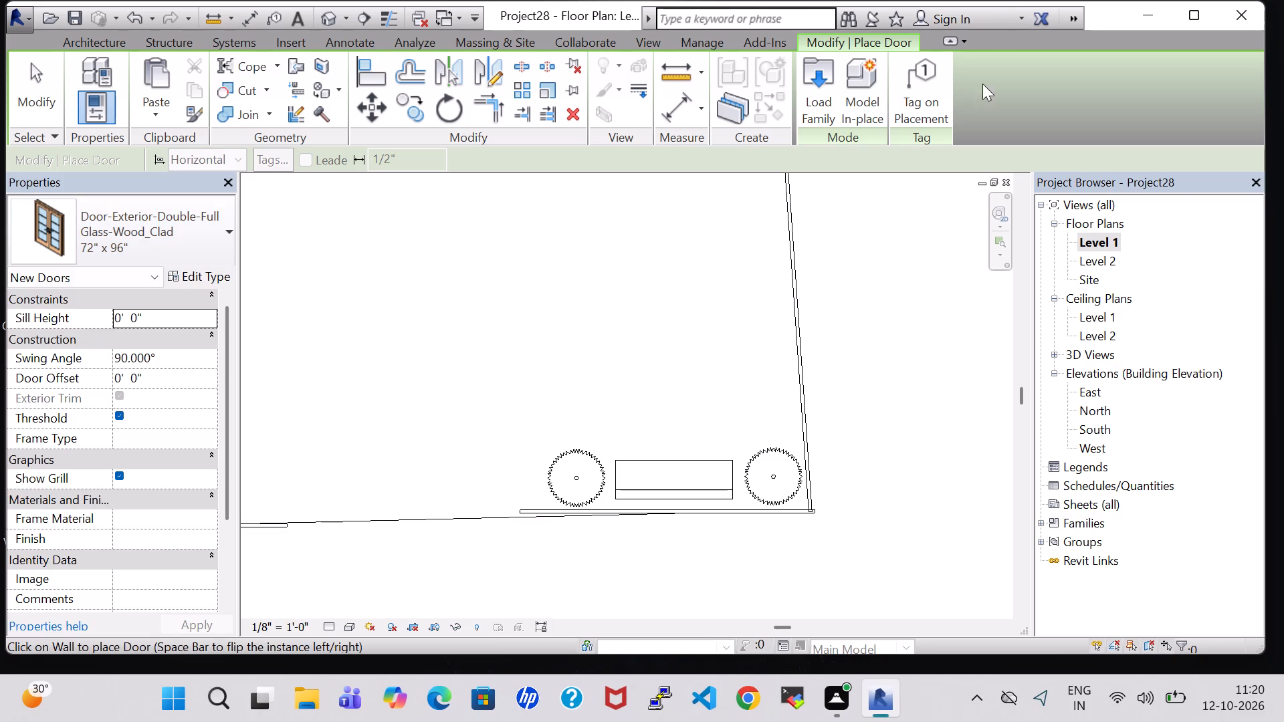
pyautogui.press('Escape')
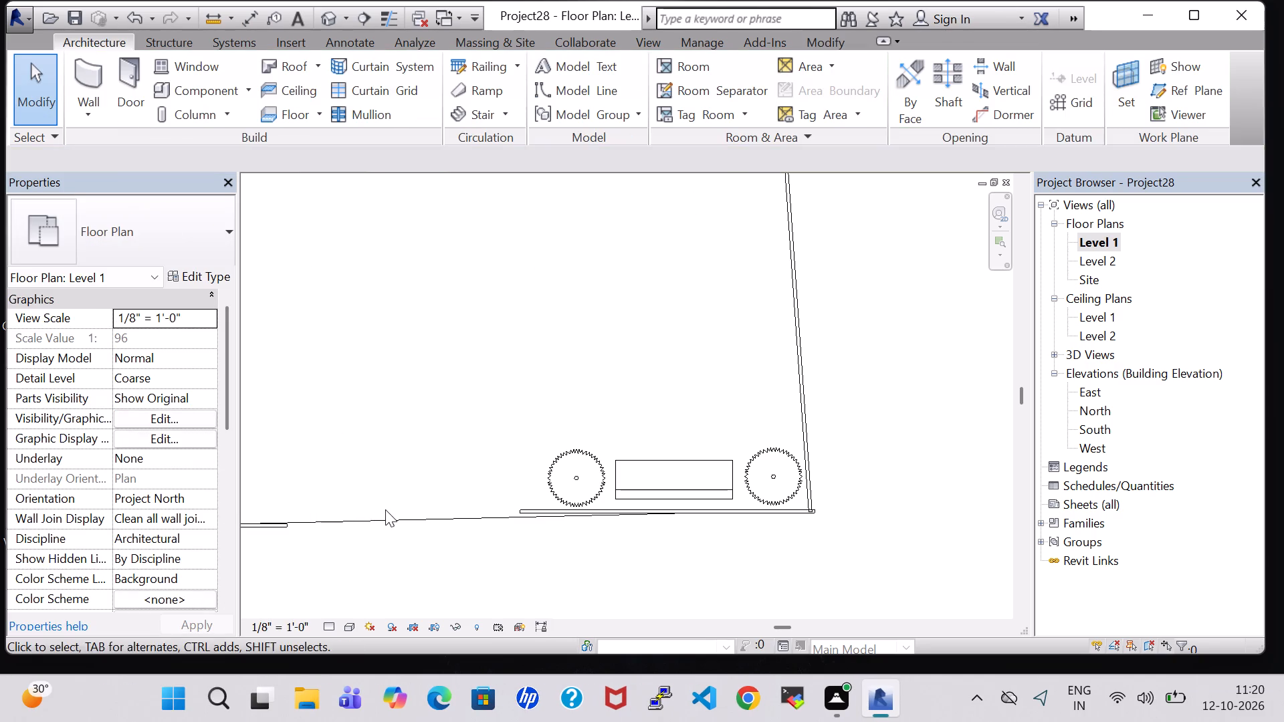
# Delete the room separation line running between the front railings across the opening on Level 1.
pyautogui.press('Escape')
pyautogui.click(397, 516)
pyautogui.press('Delete')
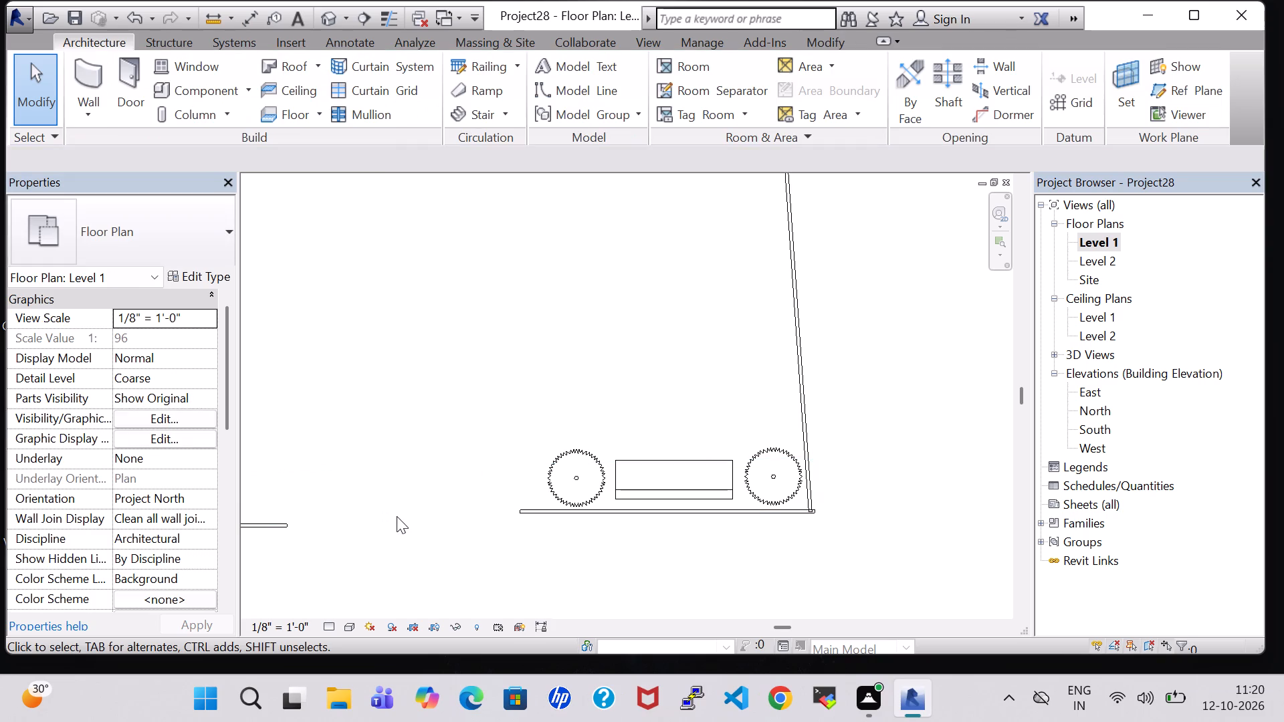
pyautogui.scroll(-6, 564, 96)
pyautogui.scroll(-6, 639, 308)
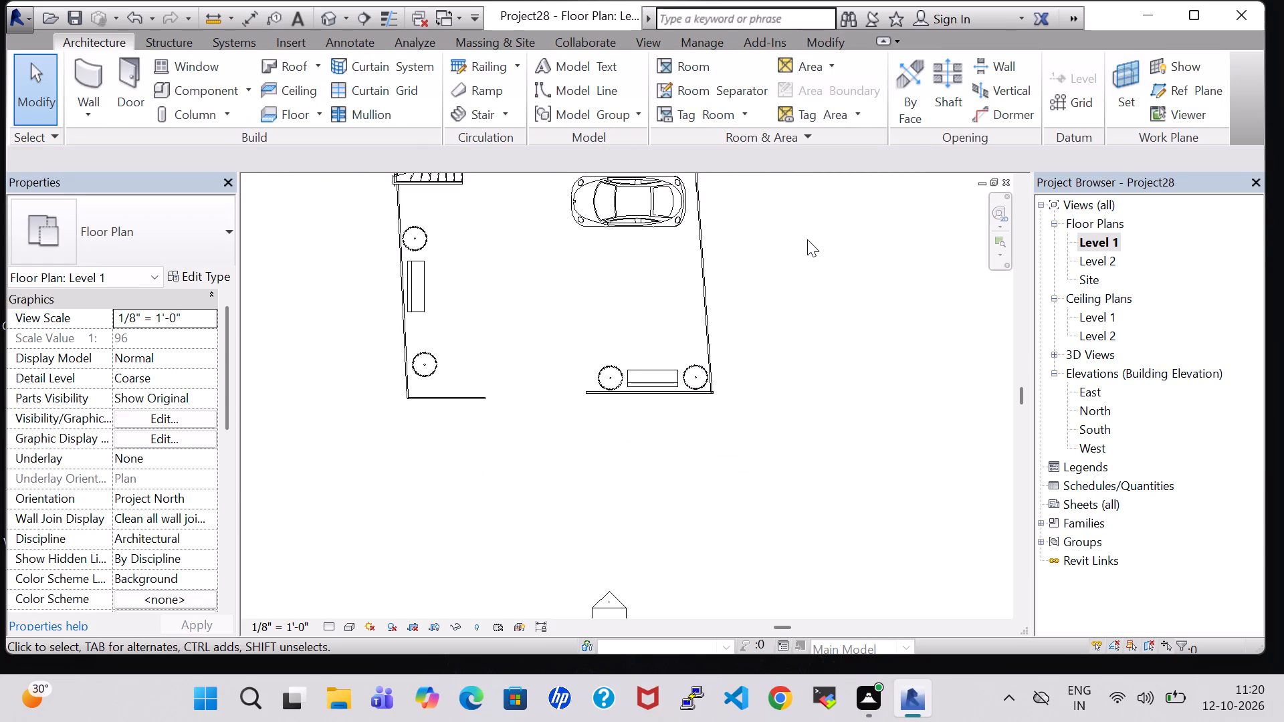
pyautogui.moveTo(807, 239); pyautogui.dragTo(803, 322, button='middle')
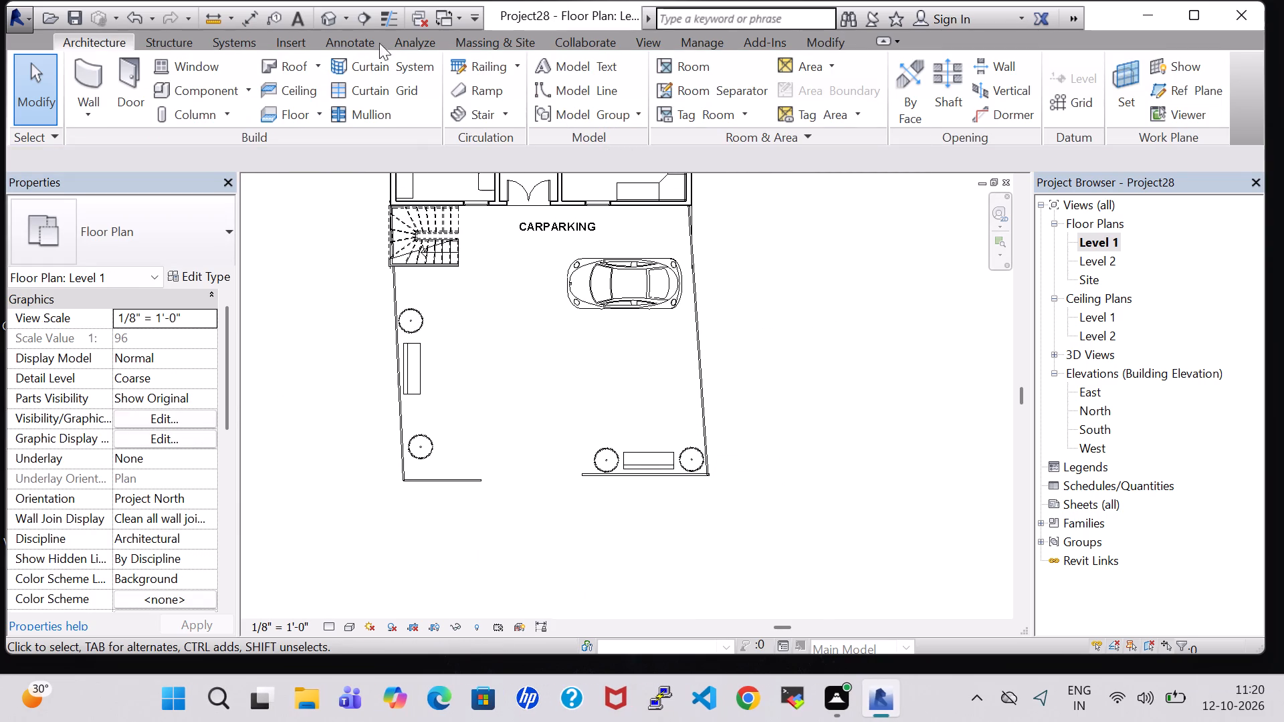
# Examine the front ground, its railings and the house exterior from several angles in the 3D view.
pyautogui.click(324, 21)
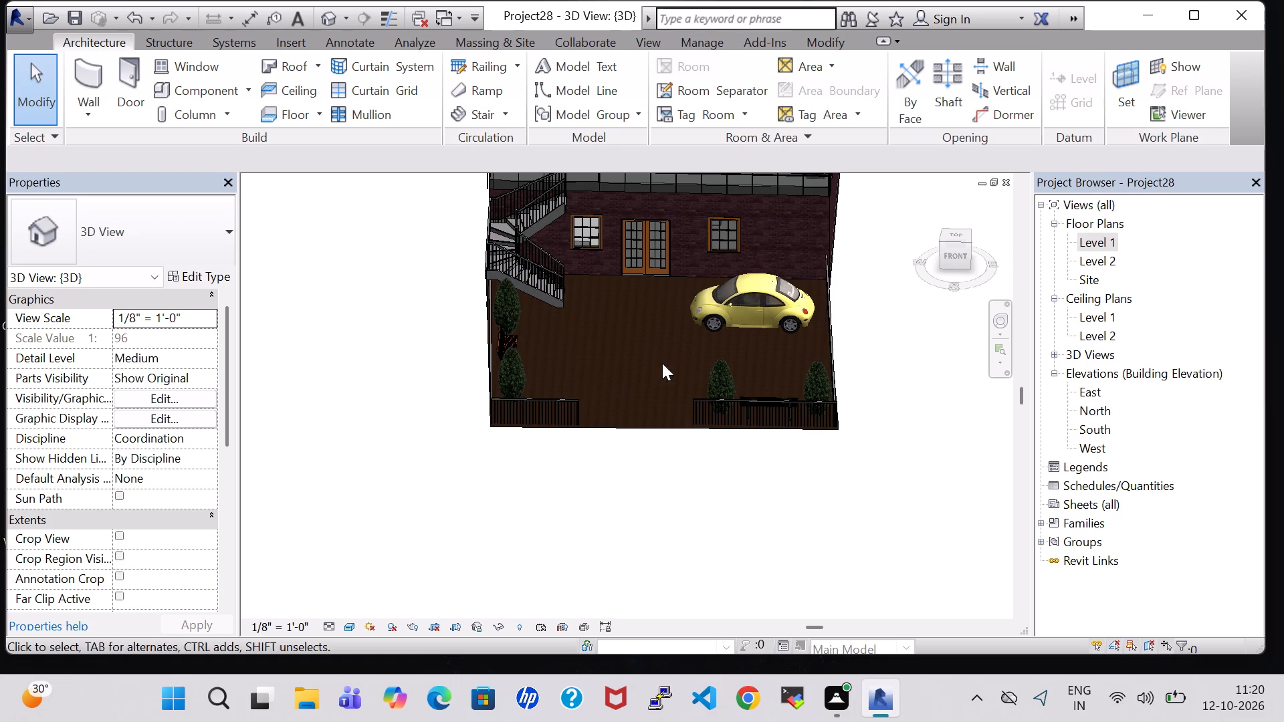
pyautogui.keyDown('shift'); pyautogui.moveTo(889, 356); pyautogui.dragTo(833, 427, button='middle'); pyautogui.keyUp('shift')
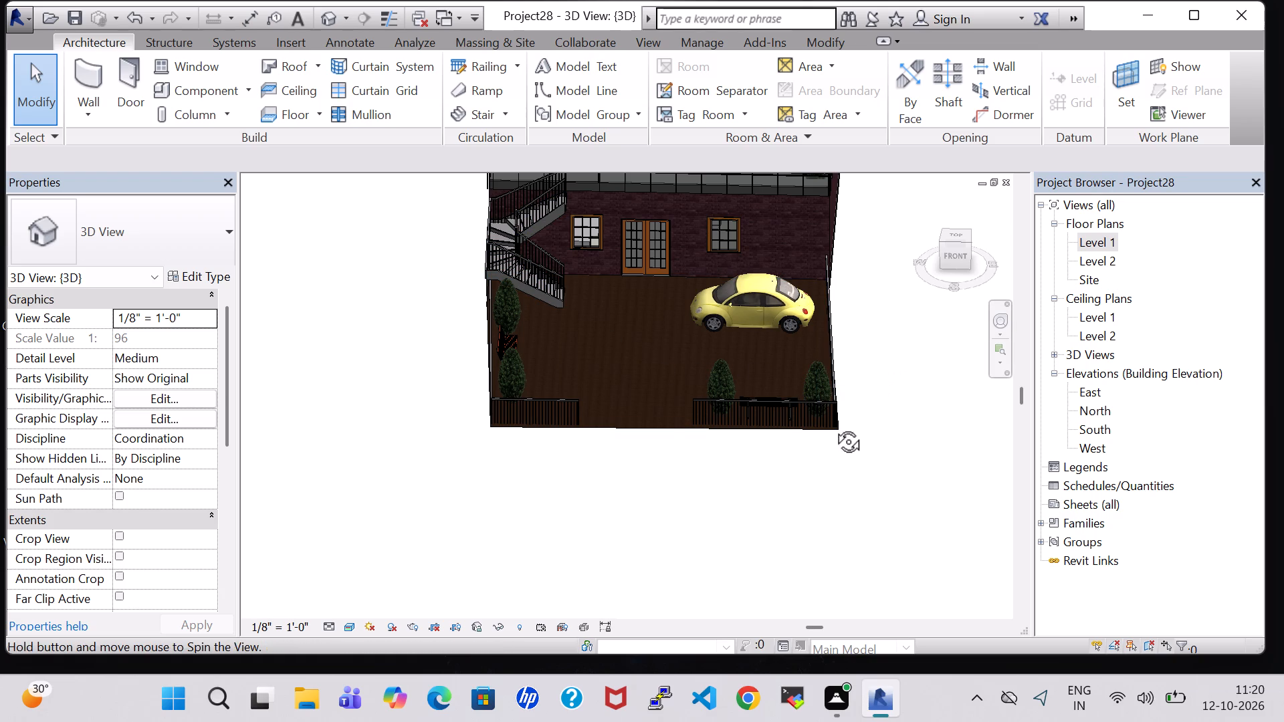
pyautogui.keyDown('shift'); pyautogui.moveTo(833, 427); pyautogui.dragTo(813, 454, button='middle'); pyautogui.keyUp('shift')
pyautogui.scroll(1, 516, 243)
pyautogui.moveTo(516, 243); pyautogui.dragTo(475, 340, button='middle')
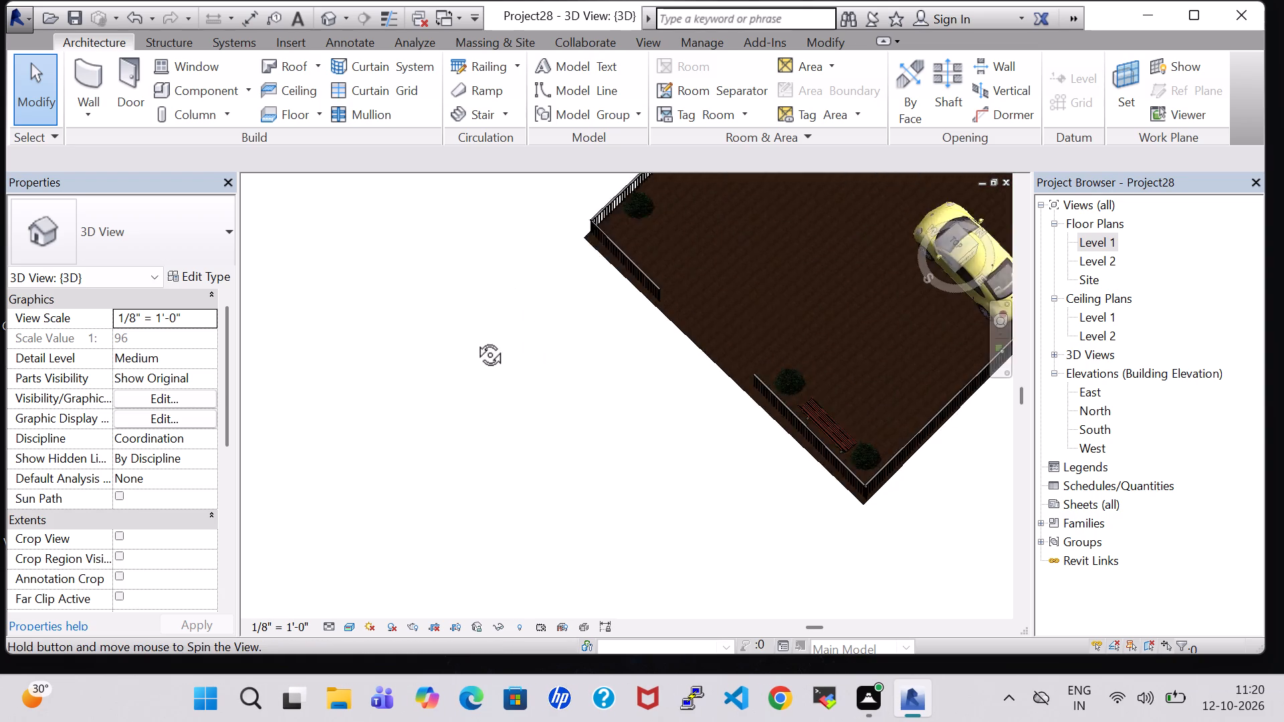
pyautogui.moveTo(475, 340); pyautogui.dragTo(457, 380, button='middle')
pyautogui.moveTo(591, 394); pyautogui.dragTo(725, 249, button='middle')
pyautogui.keyDown('shift'); pyautogui.scroll(1, 723, 245); pyautogui.keyUp('shift')
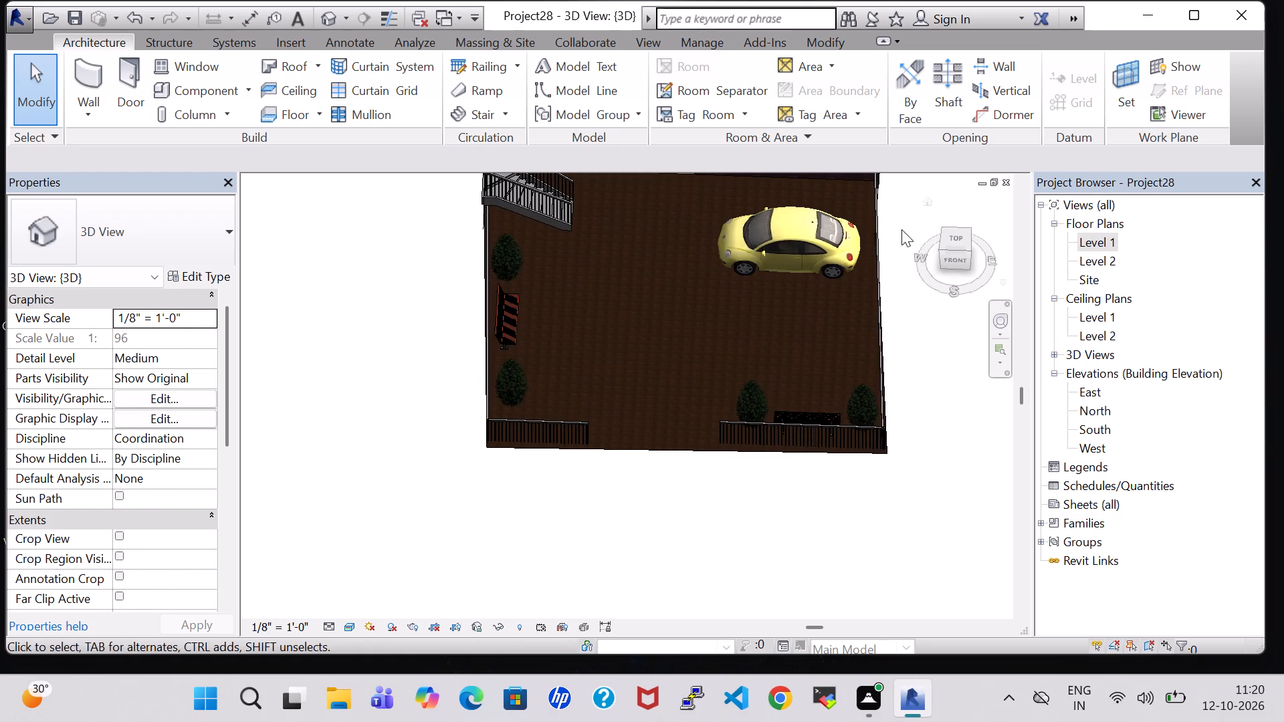
pyautogui.moveTo(905, 287); pyautogui.dragTo(867, 411, button='middle')
pyautogui.keyDown('shift'); pyautogui.moveTo(867, 411); pyautogui.dragTo(870, 384, button='middle'); pyautogui.keyUp('shift')
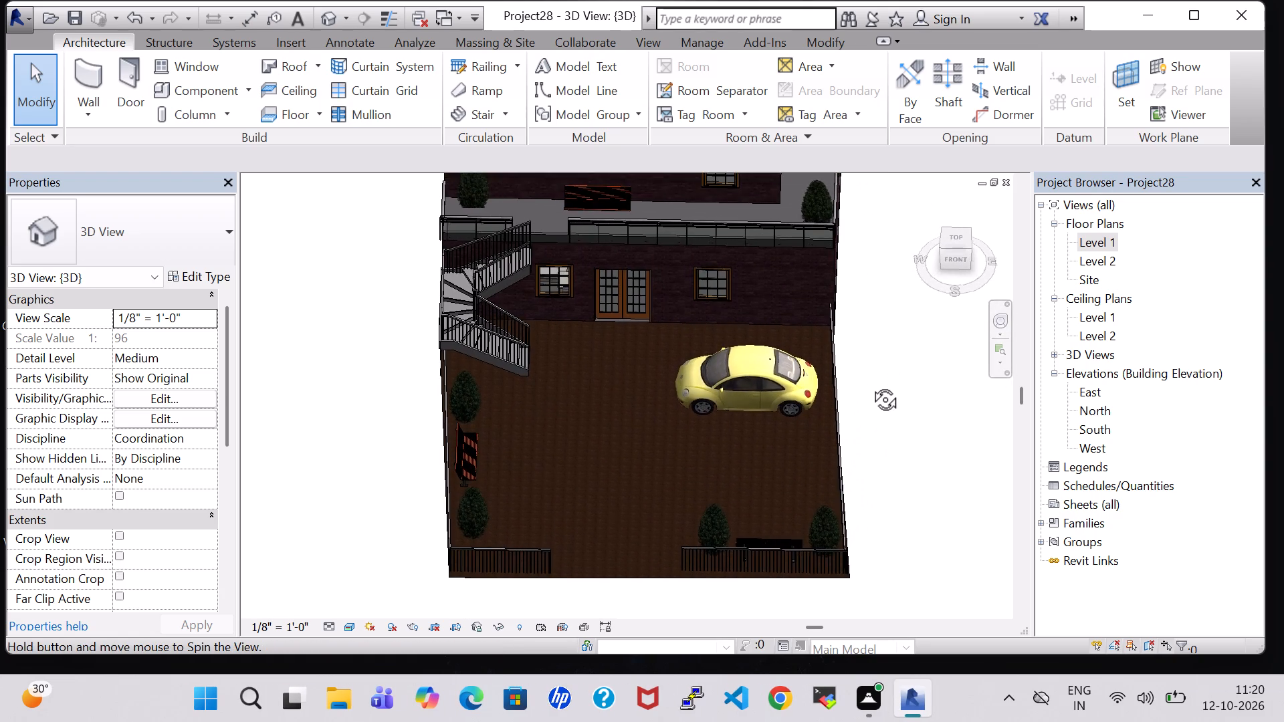
pyautogui.keyDown('shift'); pyautogui.moveTo(870, 384); pyautogui.dragTo(860, 301, button='middle'); pyautogui.keyUp('shift')
pyautogui.keyDown('shift'); pyautogui.moveTo(903, 419); pyautogui.dragTo(932, 350, button='middle'); pyautogui.keyUp('shift')
pyautogui.keyDown('shift'); pyautogui.scroll(1, 903, 419); pyautogui.keyUp('shift')
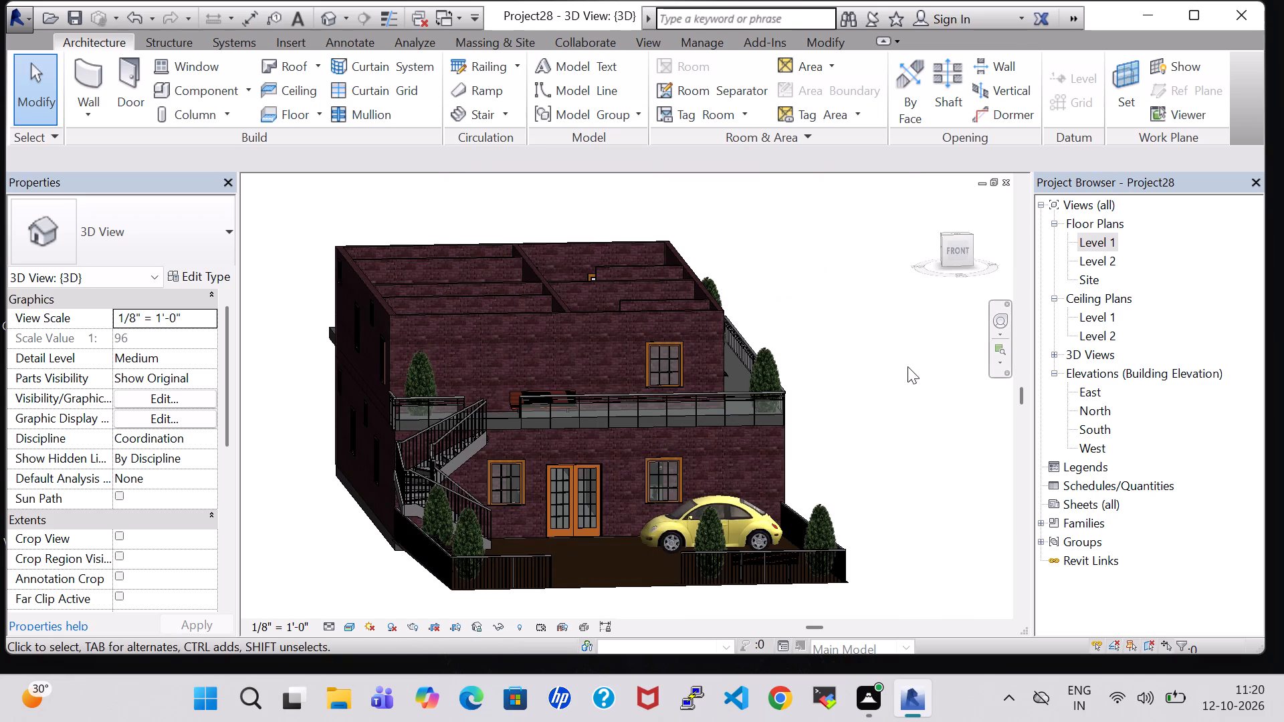
pyautogui.moveTo(894, 394); pyautogui.dragTo(855, 421, button='middle')
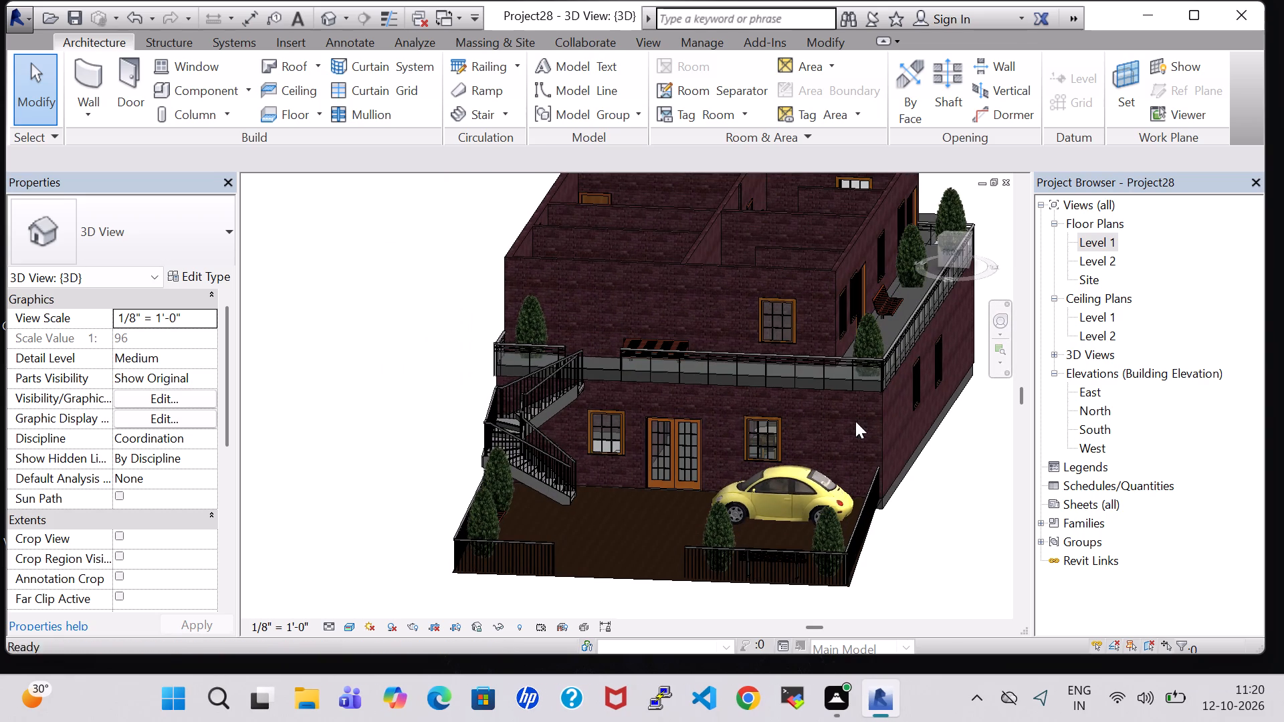
pyautogui.keyDown('shift'); pyautogui.moveTo(440, 417); pyautogui.dragTo(448, 412, button='middle'); pyautogui.keyUp('shift')
pyautogui.keyDown('shift'); pyautogui.scroll(1, 440, 417); pyautogui.keyUp('shift')
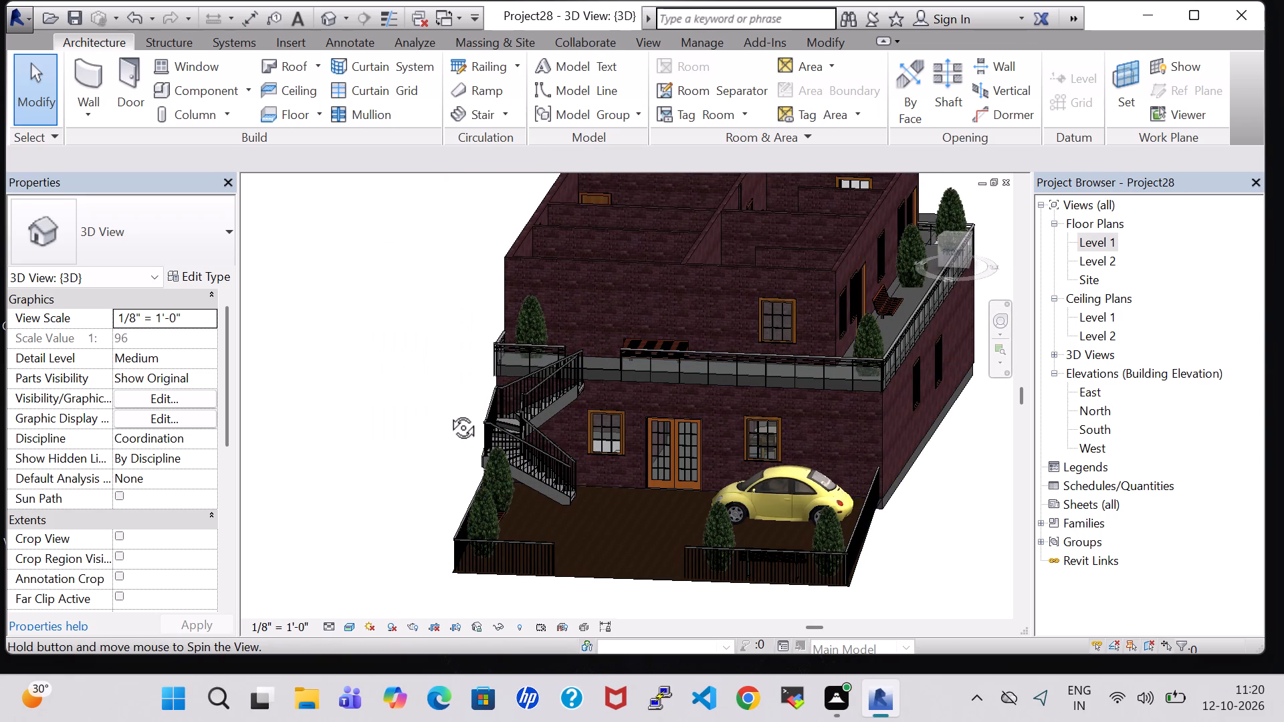
pyautogui.keyDown('shift'); pyautogui.moveTo(448, 412); pyautogui.dragTo(495, 394, button='middle'); pyautogui.keyUp('shift')
pyautogui.keyDown('shift'); pyautogui.moveTo(895, 380); pyautogui.dragTo(894, 380, button='middle'); pyautogui.keyUp('shift')
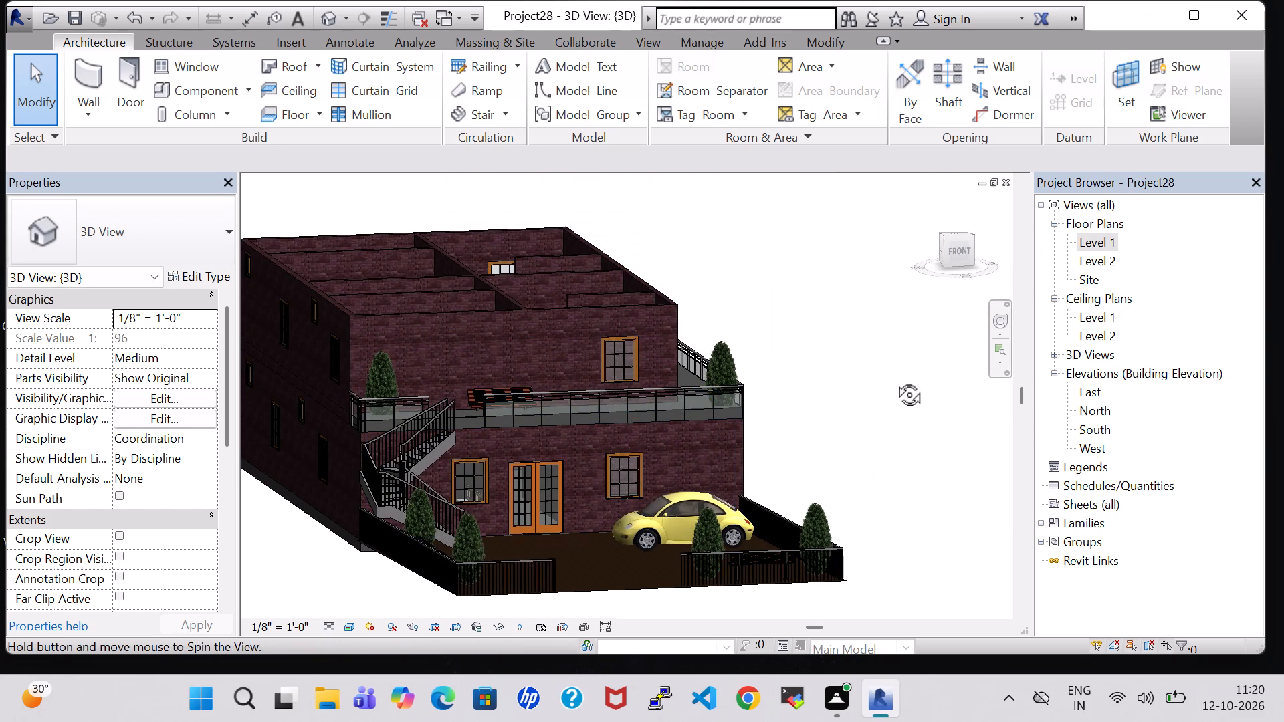
pyautogui.keyDown('shift'); pyautogui.moveTo(894, 380); pyautogui.dragTo(859, 390, button='middle'); pyautogui.keyUp('shift')
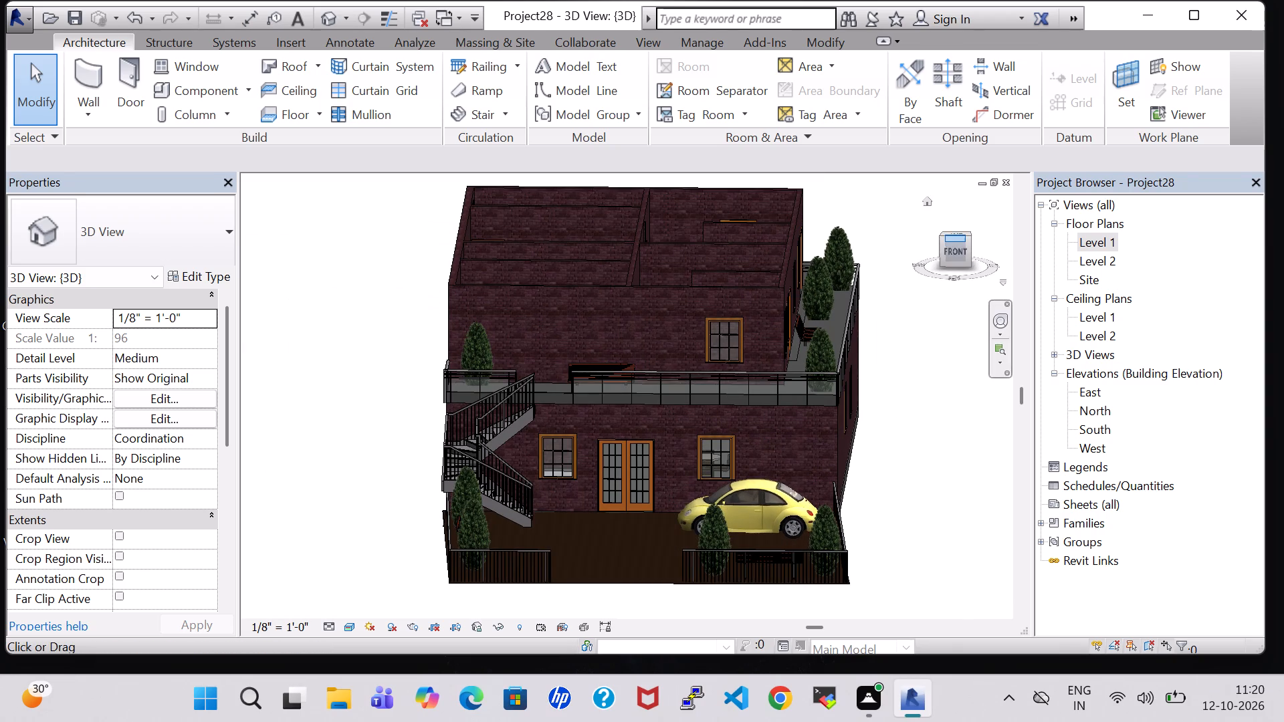
# Inspect the house from the front in 3D, checking the facade, staircase, front railings, car and trees on both levels.
pyautogui.click(949, 249)
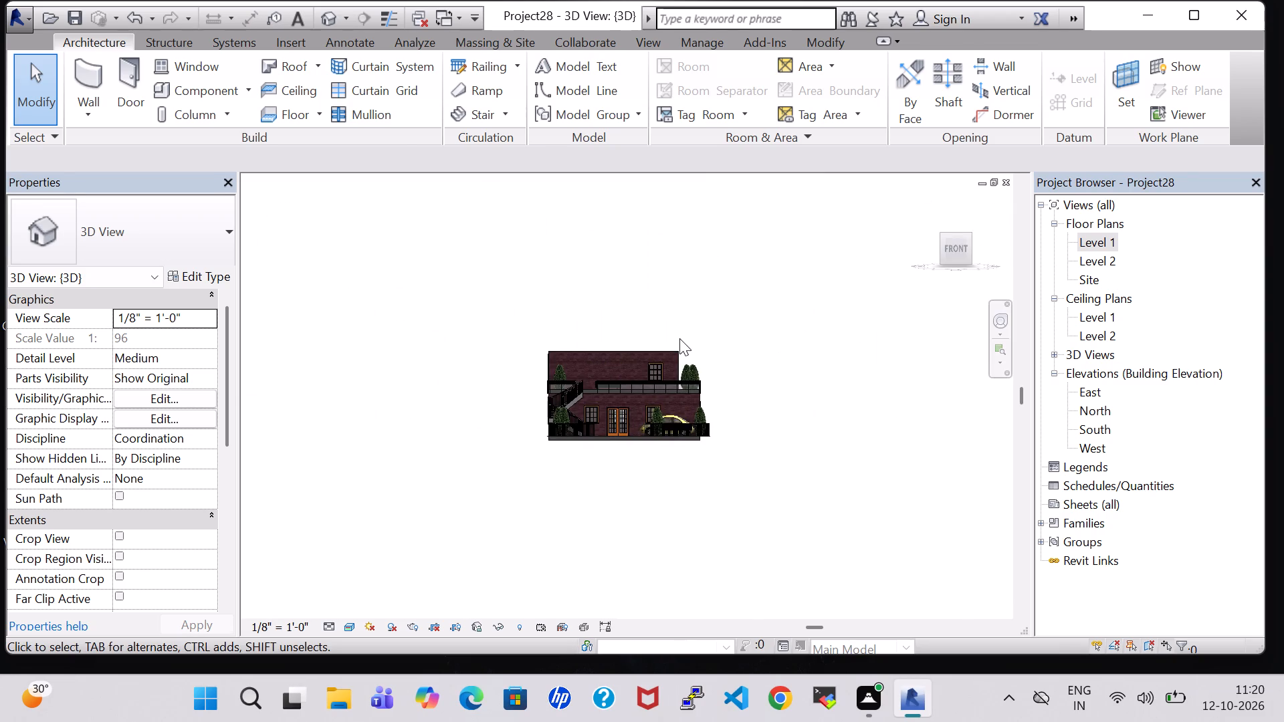
pyautogui.scroll(6, 679, 338)
pyautogui.keyDown('shift'); pyautogui.moveTo(736, 299); pyautogui.dragTo(736, 338, button='middle'); pyautogui.keyUp('shift')
pyautogui.keyDown('shift'); pyautogui.scroll(1, 736, 299); pyautogui.keyUp('shift')
pyautogui.moveTo(754, 449); pyautogui.dragTo(750, 414, button='middle')
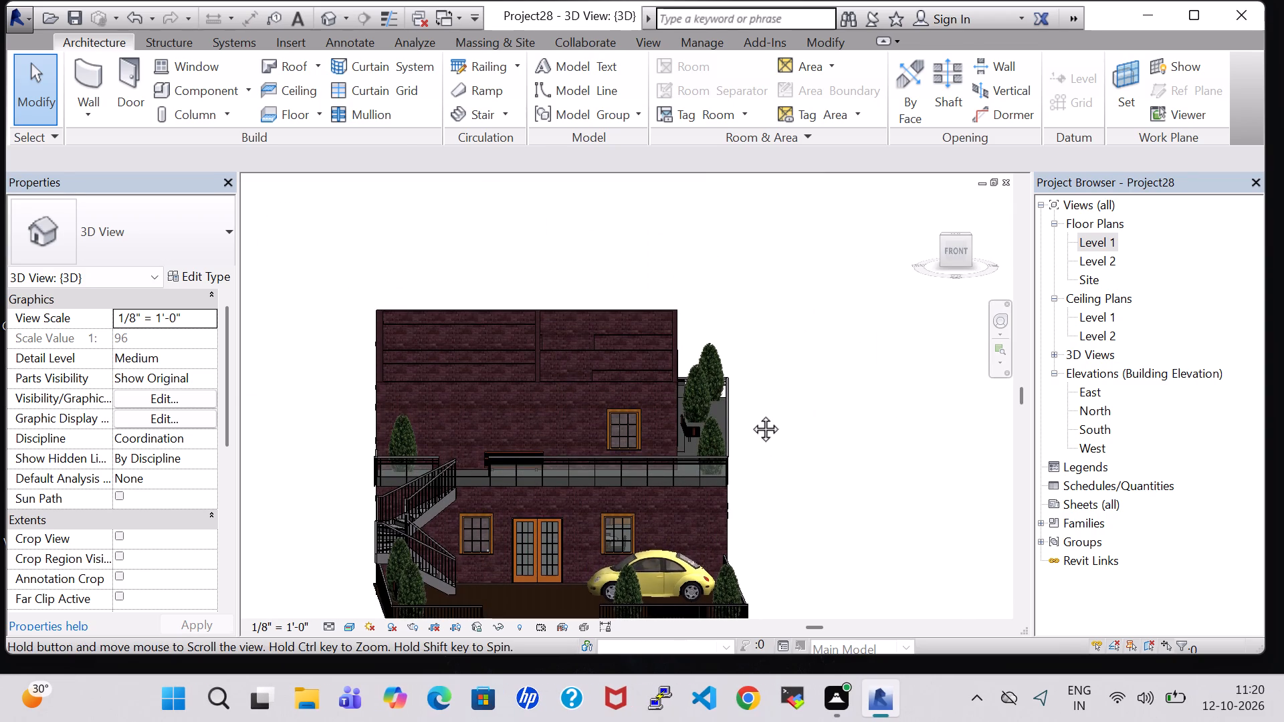
pyautogui.moveTo(750, 414); pyautogui.dragTo(747, 361, button='middle')
pyautogui.keyDown('shift'); pyautogui.moveTo(753, 243); pyautogui.dragTo(760, 293, button='middle'); pyautogui.keyUp('shift')
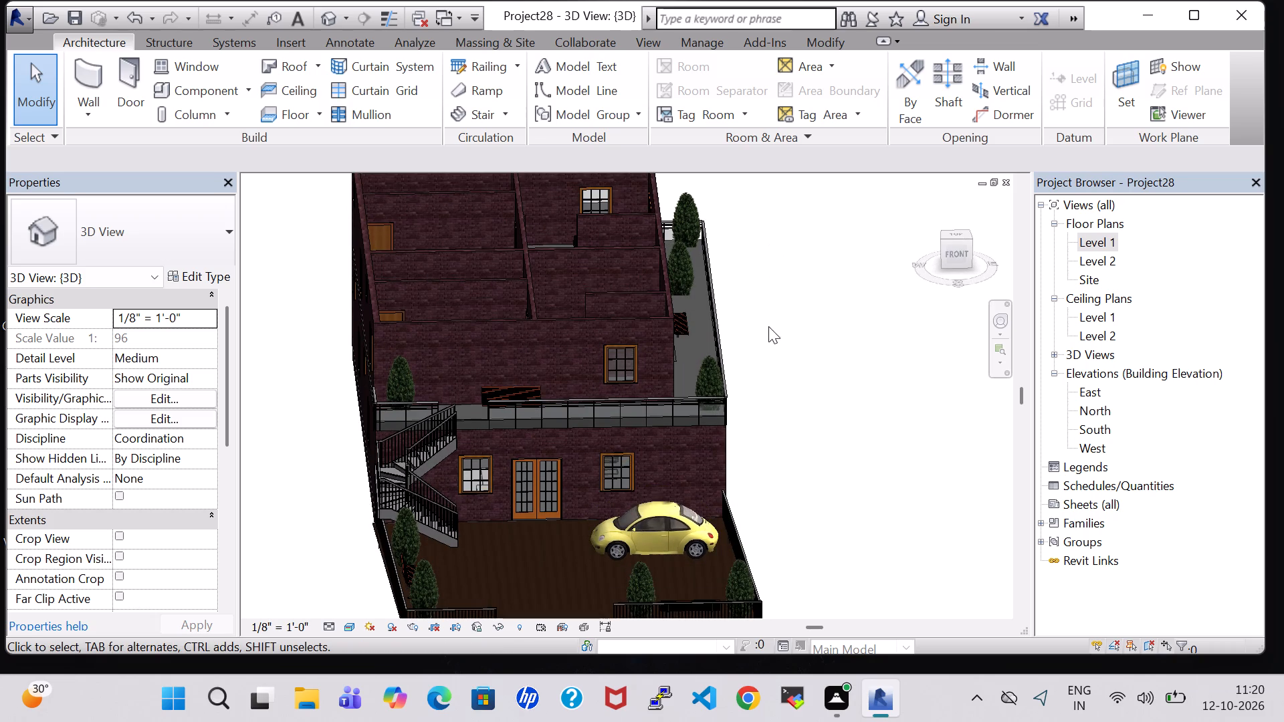
pyautogui.moveTo(779, 422); pyautogui.dragTo(776, 344, button='middle')
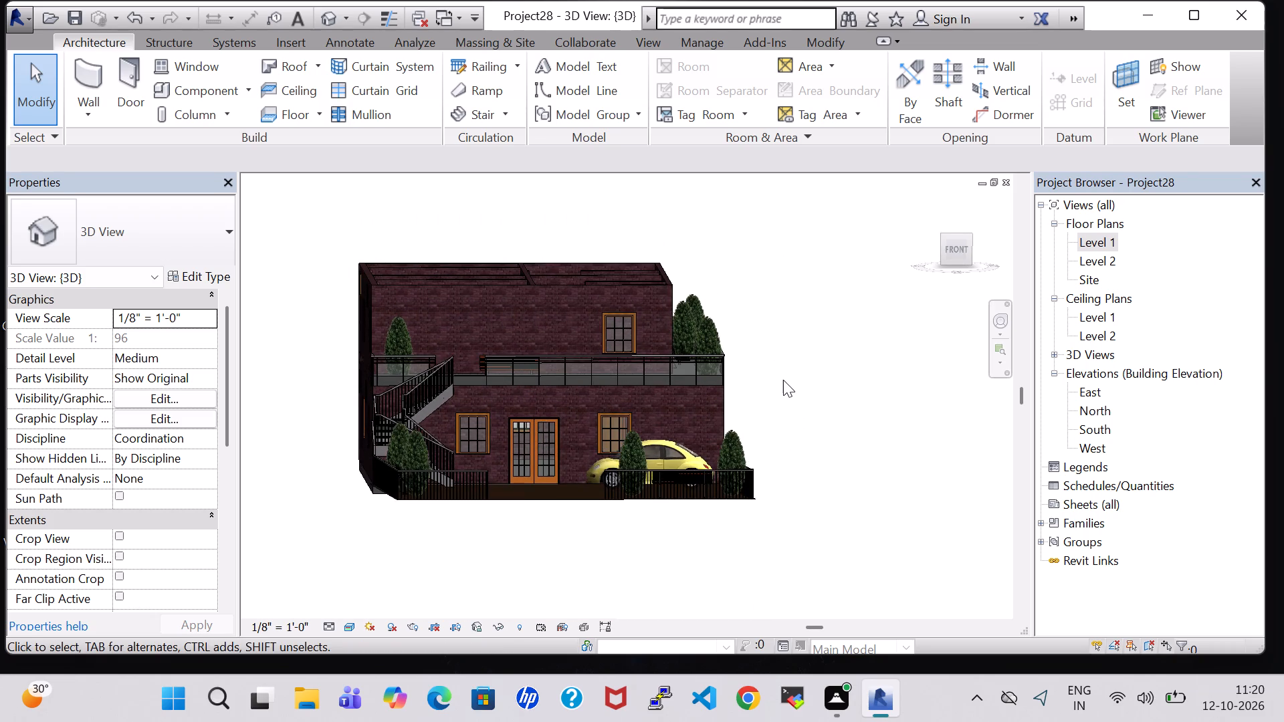
pyautogui.scroll(1, 783, 380)
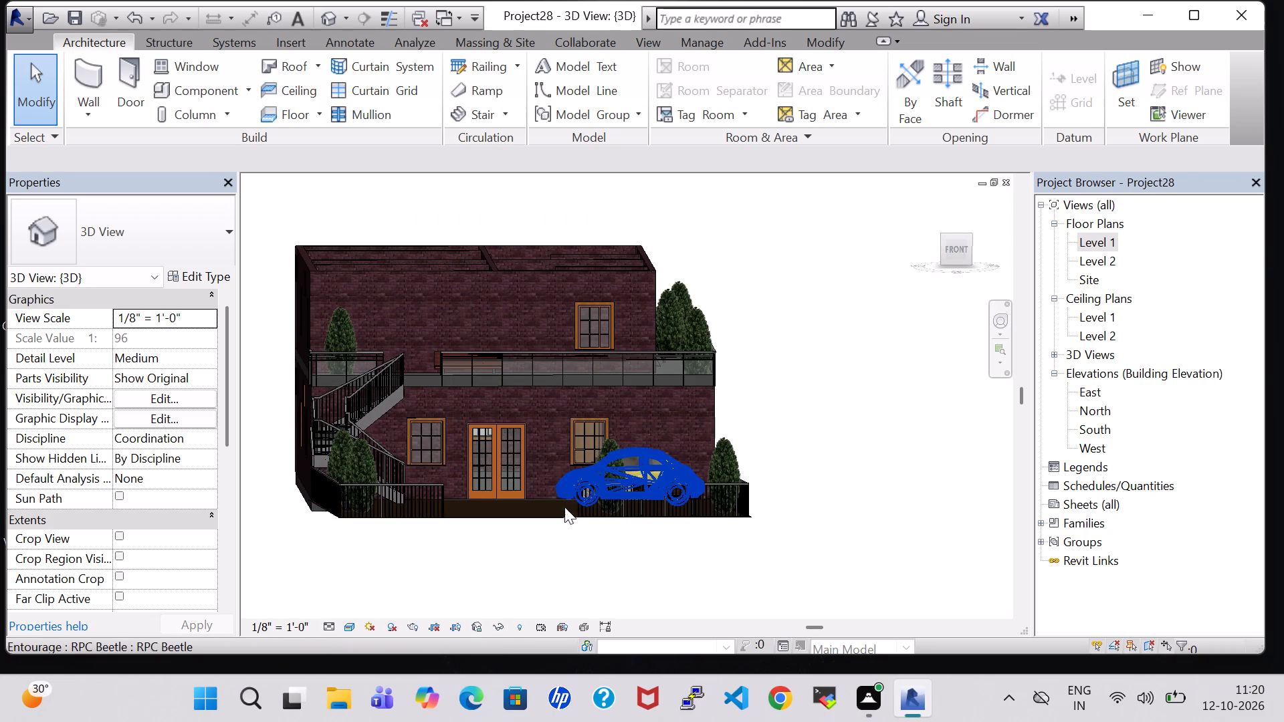
pyautogui.click(565, 514)
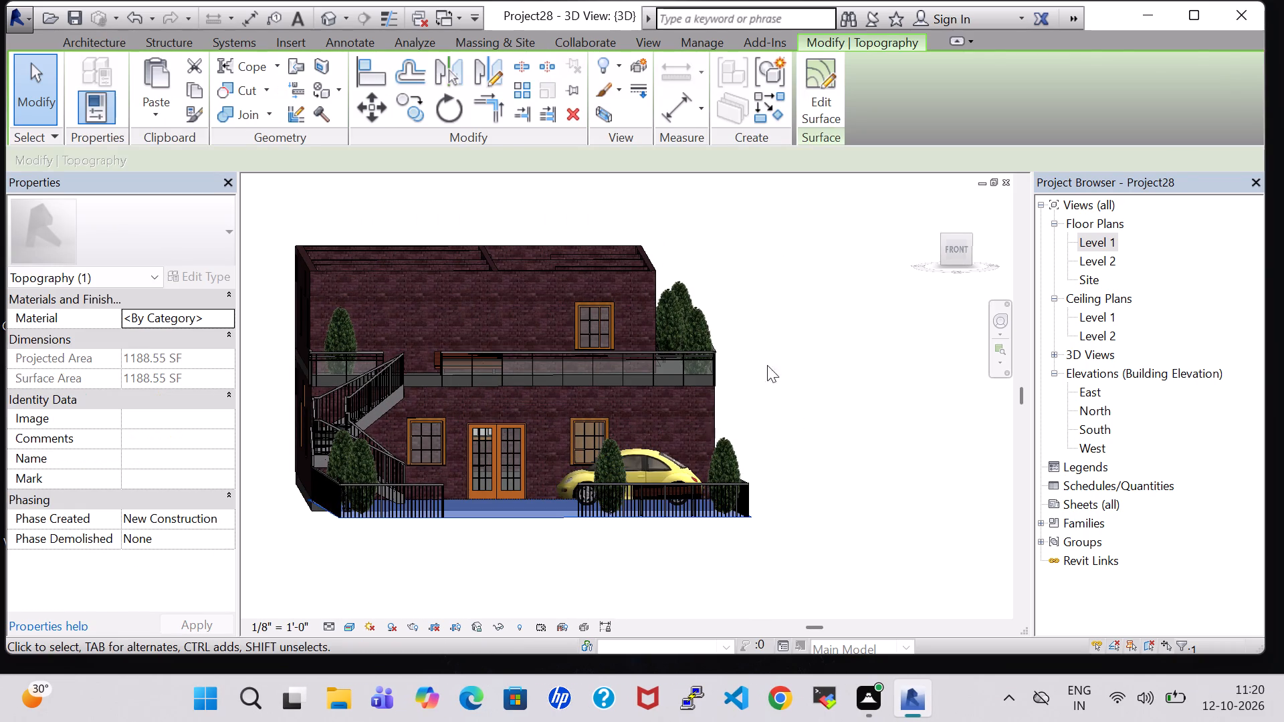
pyautogui.click(821, 354)
pyautogui.keyDown('shift'); pyautogui.moveTo(821, 316); pyautogui.dragTo(817, 394, button='middle'); pyautogui.keyUp('shift')
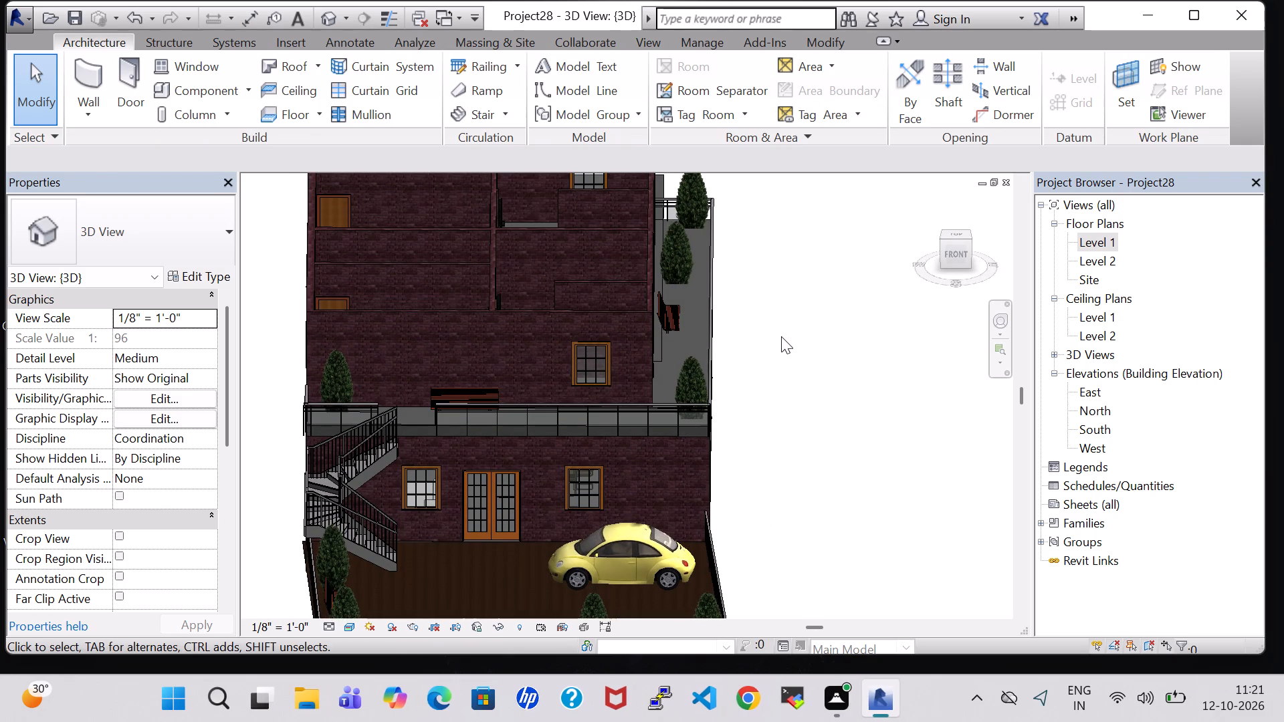
pyautogui.moveTo(781, 336); pyautogui.dragTo(778, 249, button='middle')
pyautogui.scroll(1, 833, 455)
pyautogui.moveTo(833, 455); pyautogui.dragTo(828, 452, button='middle')
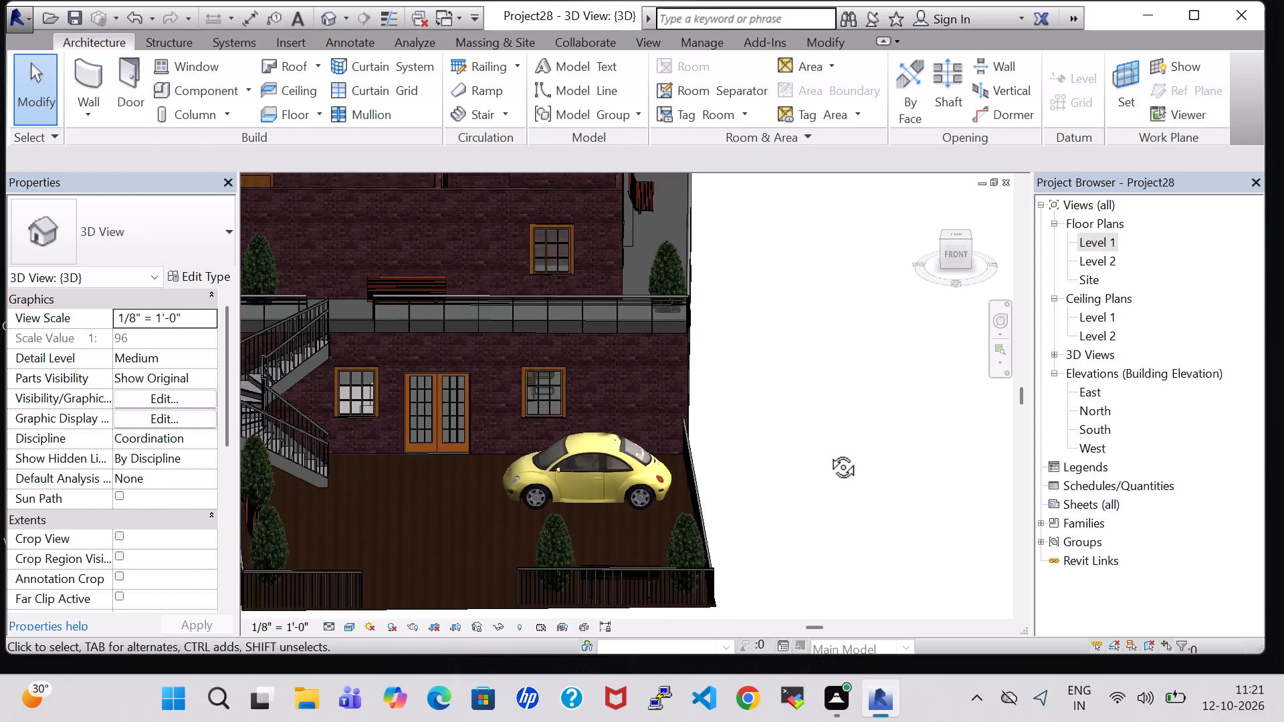
pyautogui.moveTo(828, 452); pyautogui.dragTo(812, 398, button='middle')
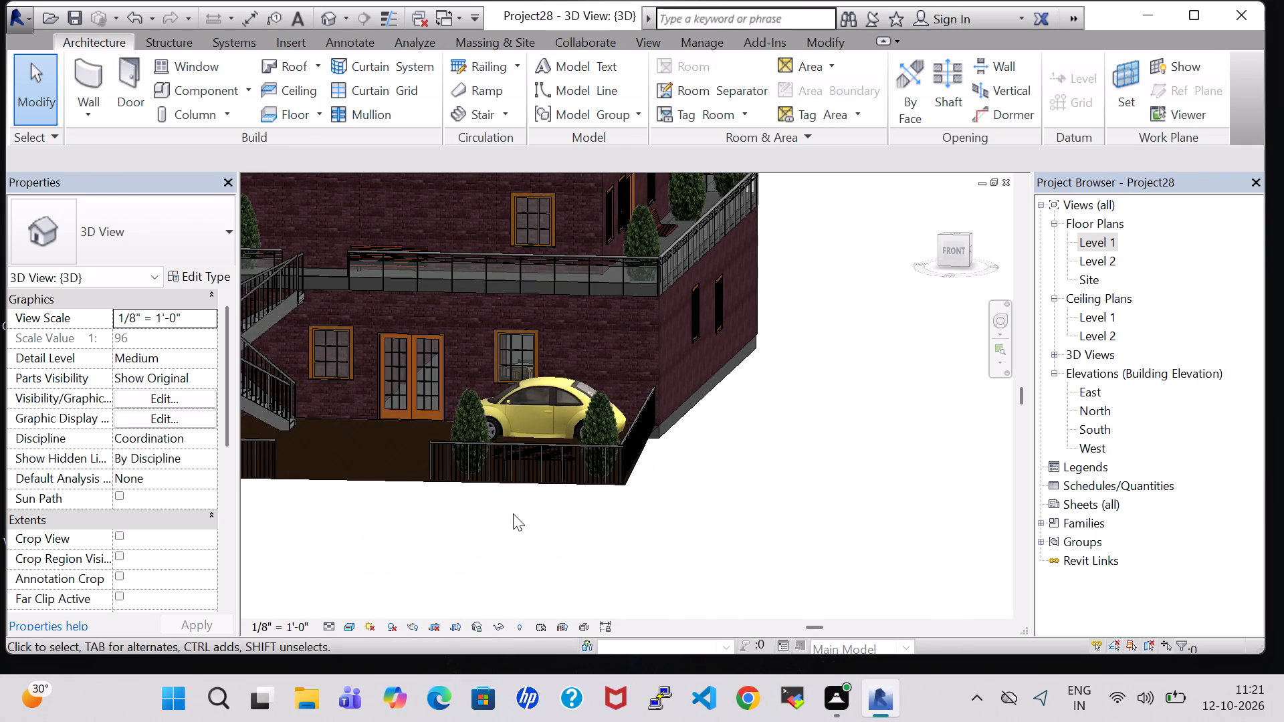
pyautogui.keyDown('shift'); pyautogui.moveTo(513, 513); pyautogui.dragTo(578, 493, button='middle'); pyautogui.keyUp('shift')
pyautogui.keyDown('shift'); pyautogui.moveTo(573, 485); pyautogui.dragTo(536, 484, button='middle'); pyautogui.keyUp('shift')
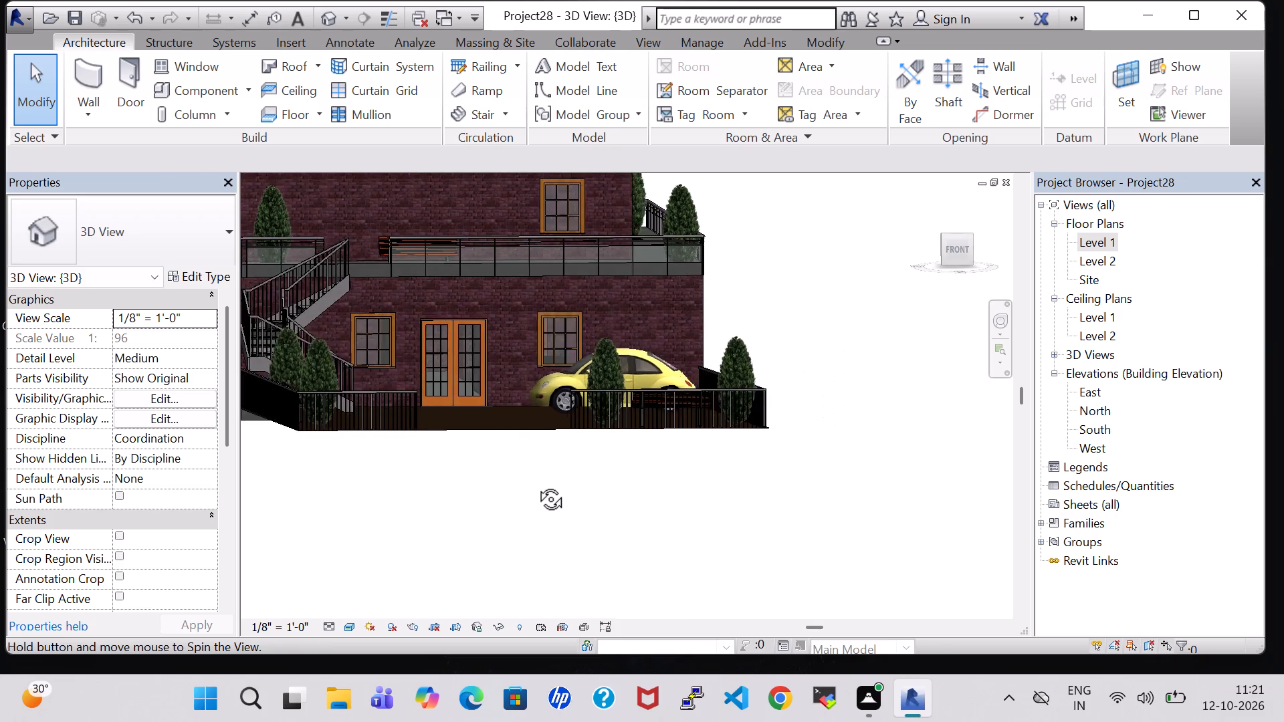
pyautogui.keyDown('shift'); pyautogui.moveTo(536, 484); pyautogui.dragTo(525, 484, button='middle'); pyautogui.keyUp('shift')
pyautogui.moveTo(360, 496); pyautogui.dragTo(509, 500, button='middle')
pyautogui.scroll(1, 509, 500)
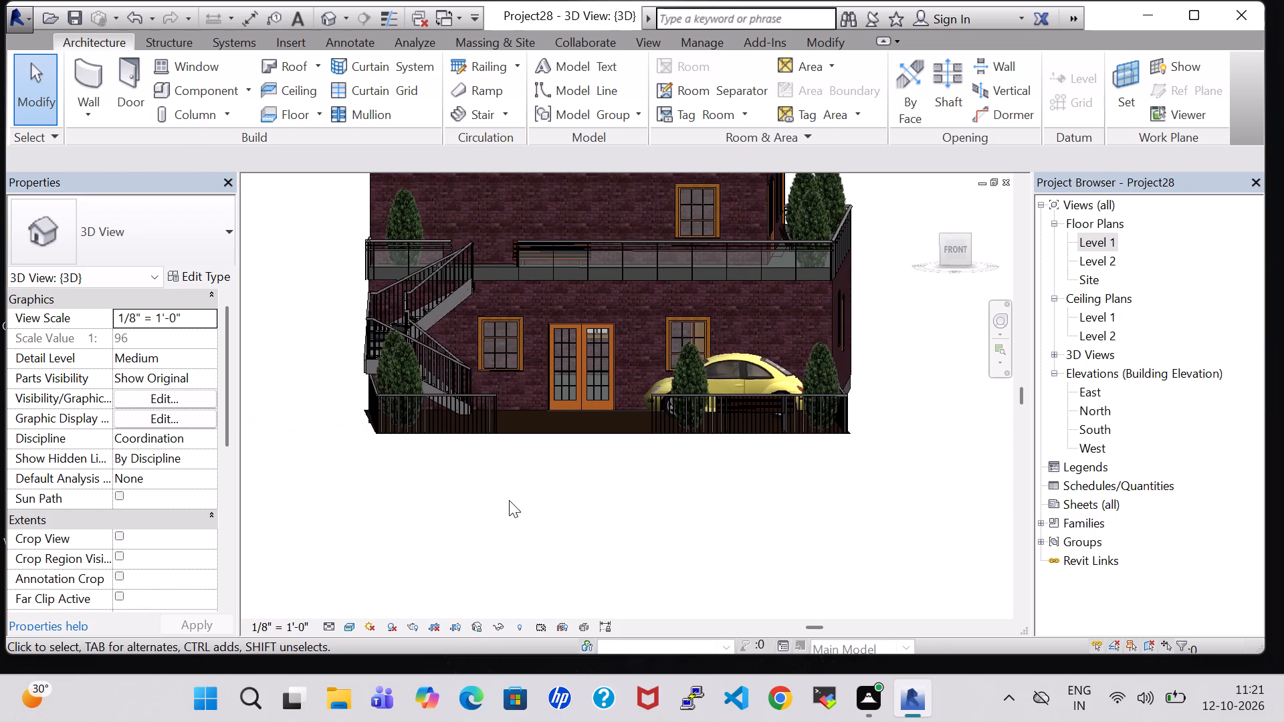
pyautogui.scroll(-3, 534, 464)
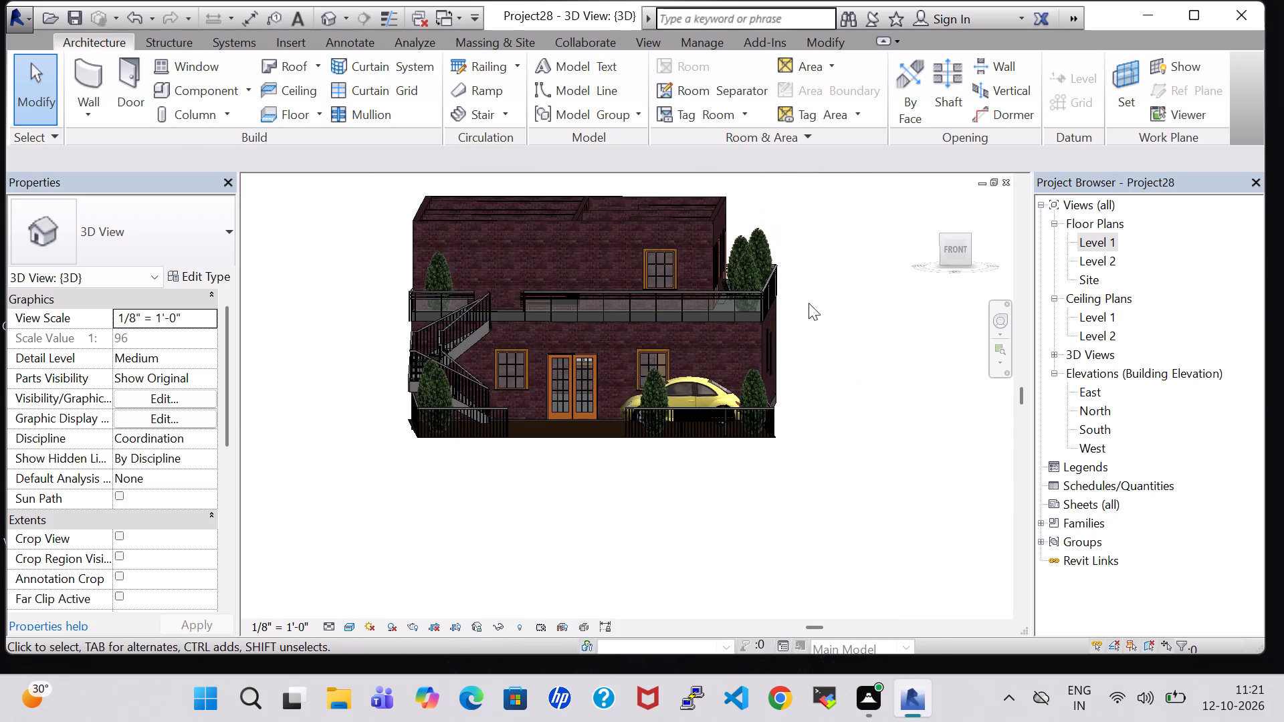
pyautogui.moveTo(808, 297); pyautogui.dragTo(810, 339, button='middle')
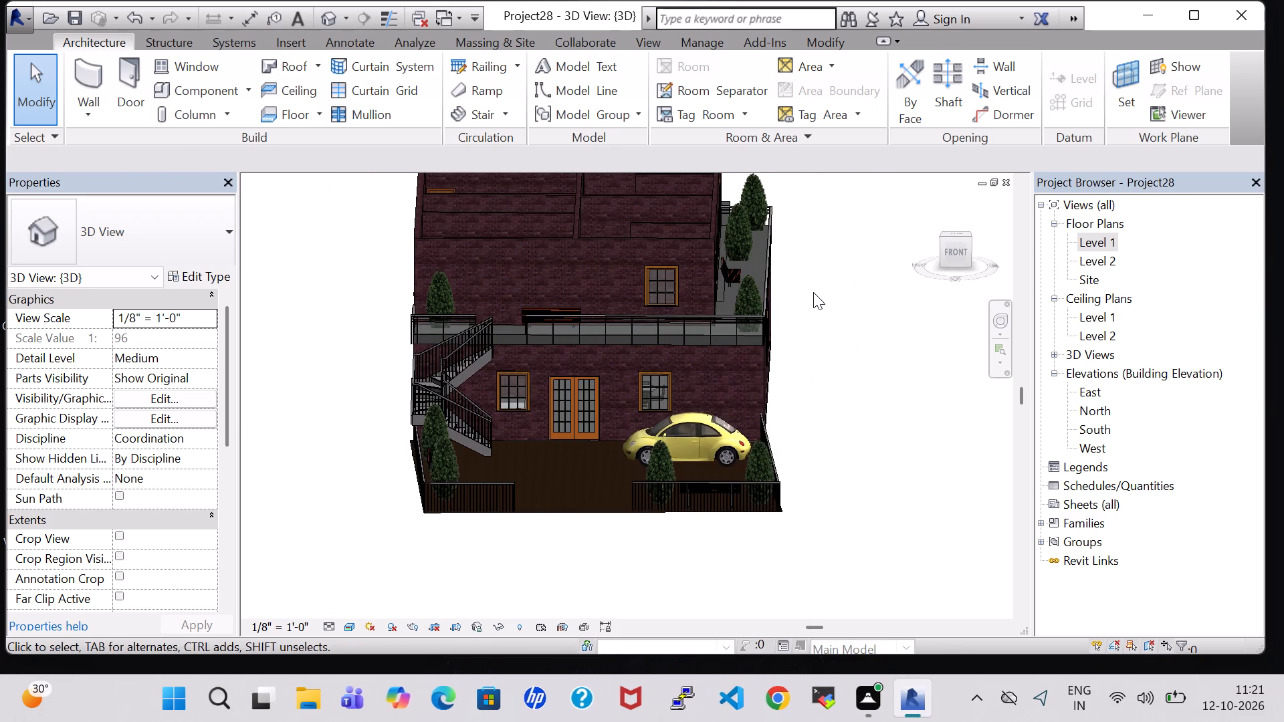
pyautogui.moveTo(813, 292); pyautogui.dragTo(809, 276, button='middle')
pyautogui.scroll(1, 813, 292)
pyautogui.keyDown('shift'); pyautogui.moveTo(805, 406); pyautogui.dragTo(802, 354, button='middle'); pyautogui.keyUp('shift')
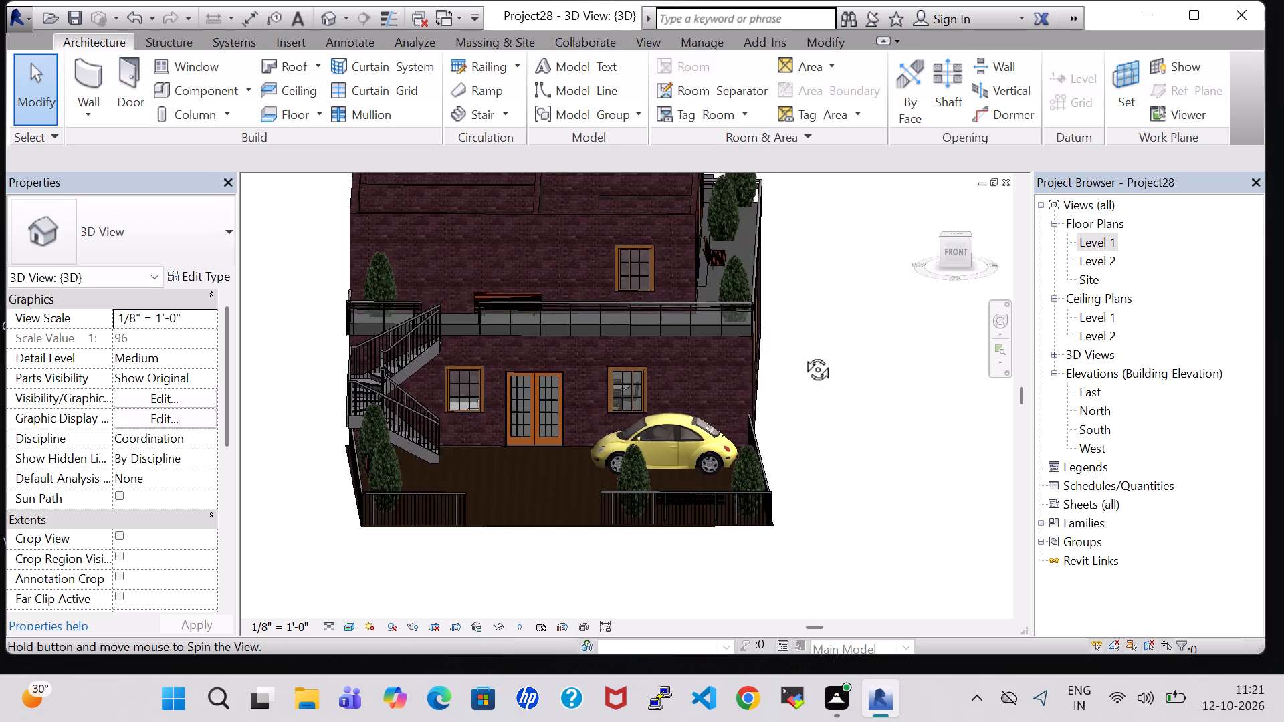
pyautogui.keyDown('shift'); pyautogui.moveTo(802, 354); pyautogui.dragTo(801, 346, button='middle'); pyautogui.keyUp('shift')
pyautogui.moveTo(800, 320); pyautogui.dragTo(813, 426, button='middle')
pyautogui.scroll(1, 800, 320)
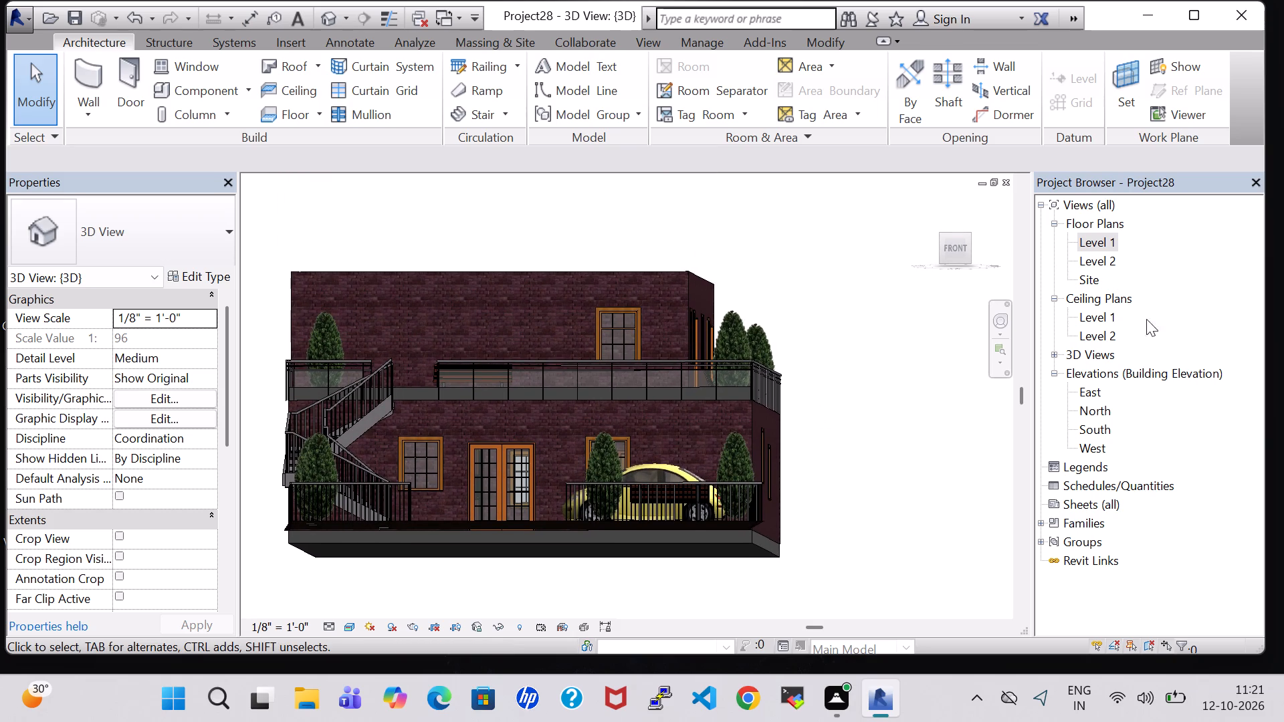
# On Level 2, nudge the juniper at the front balcony's kitchen-side corner about 6" toward the house and 6" in from the side railing.
pyautogui.doubleClick(1105, 259)
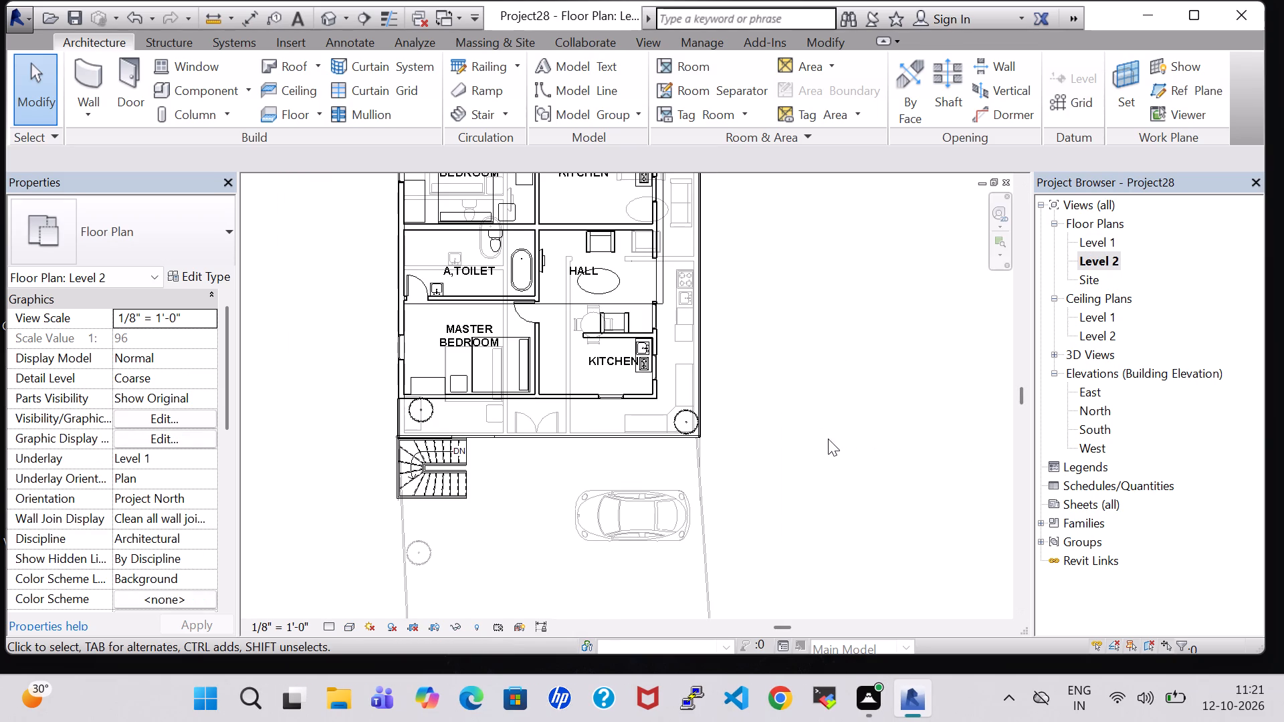
pyautogui.click(681, 416)
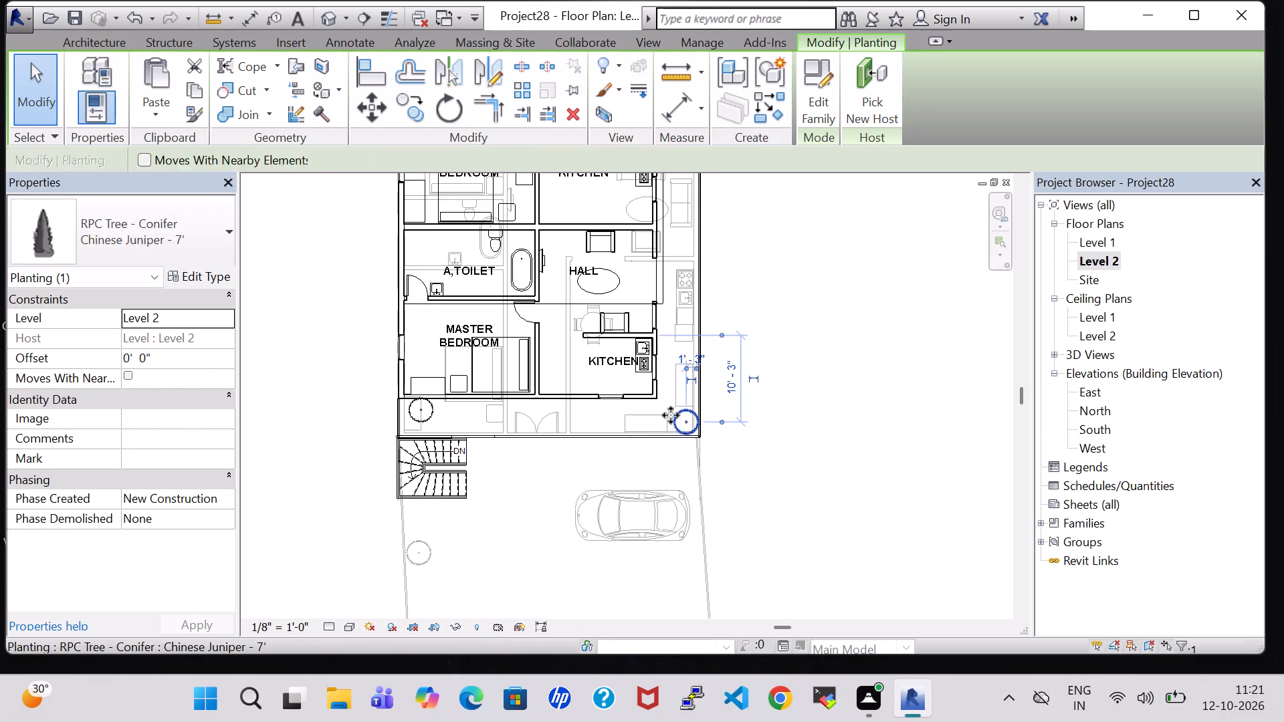
pyautogui.press('Up')
pyautogui.press('Left')
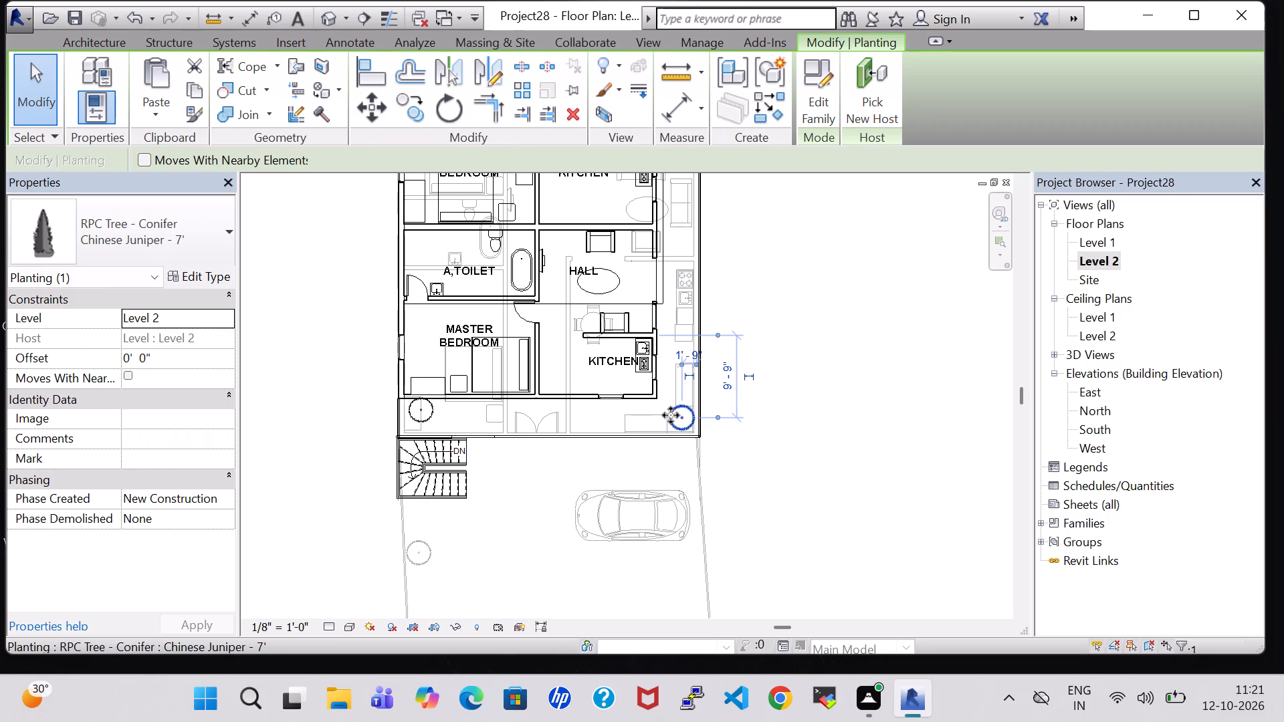
pyautogui.click(920, 380)
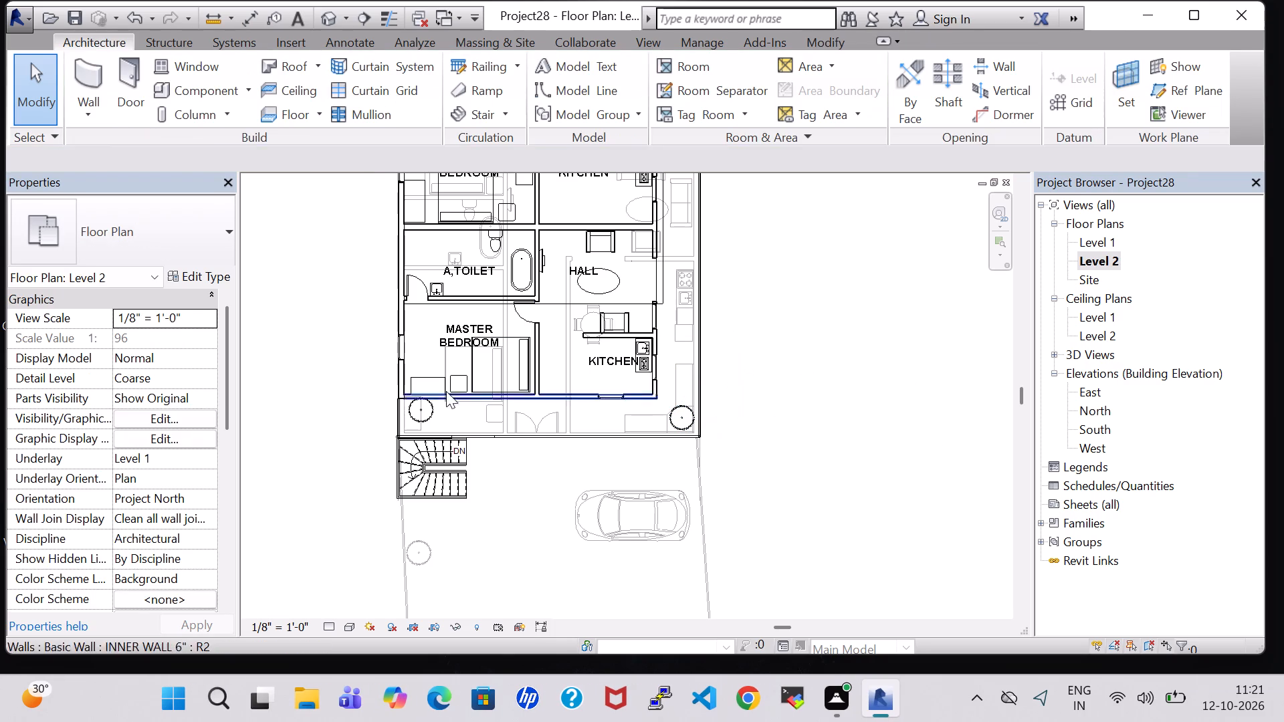
# Nudge the juniper on the front balcony above the staircase two increments away from the house wall.
pyautogui.click(420, 400)
pyautogui.press('Down')
pyautogui.press('Down')
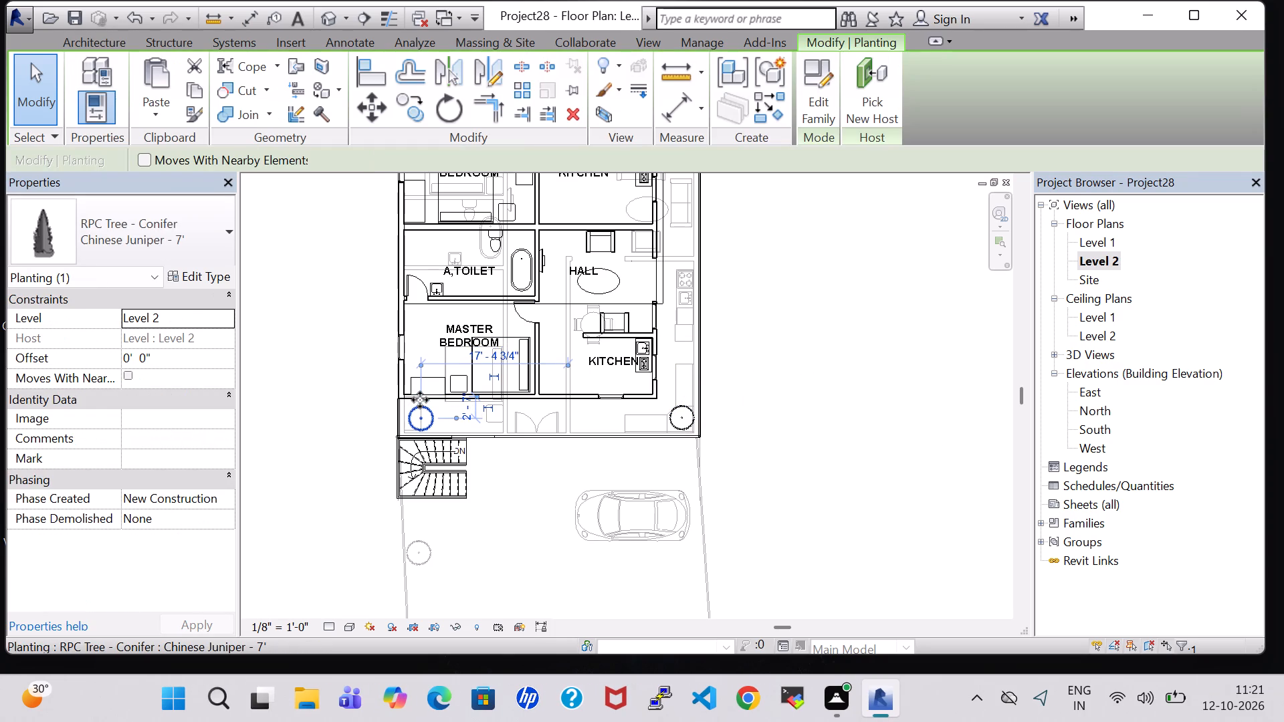
pyautogui.click(776, 297)
pyautogui.moveTo(776, 297); pyautogui.dragTo(766, 586, button='middle')
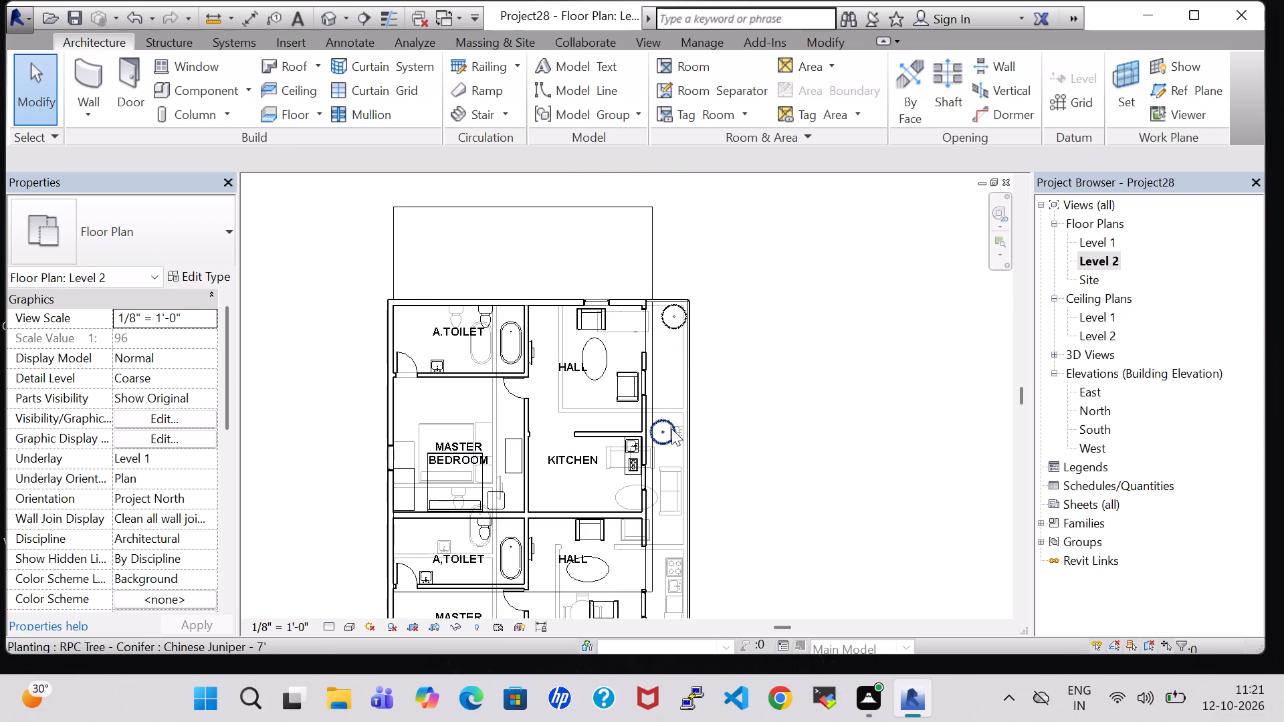
# Nudge the juniper on the side balcony beside the kitchen about 6" outward, leaving it 2'-3" from the side railing.
pyautogui.click(671, 429)
pyautogui.press('Right')
pyautogui.press('Right')
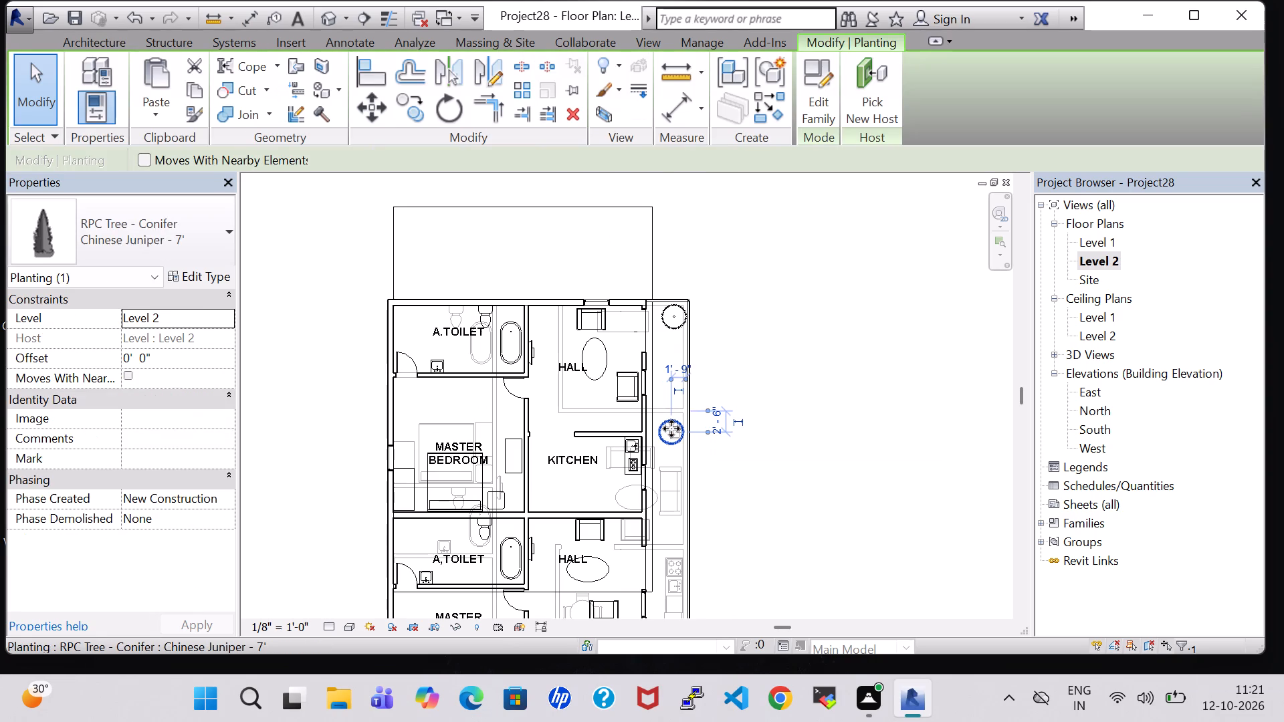
pyautogui.press('Down')
pyautogui.press('Up')
pyautogui.press('Left')
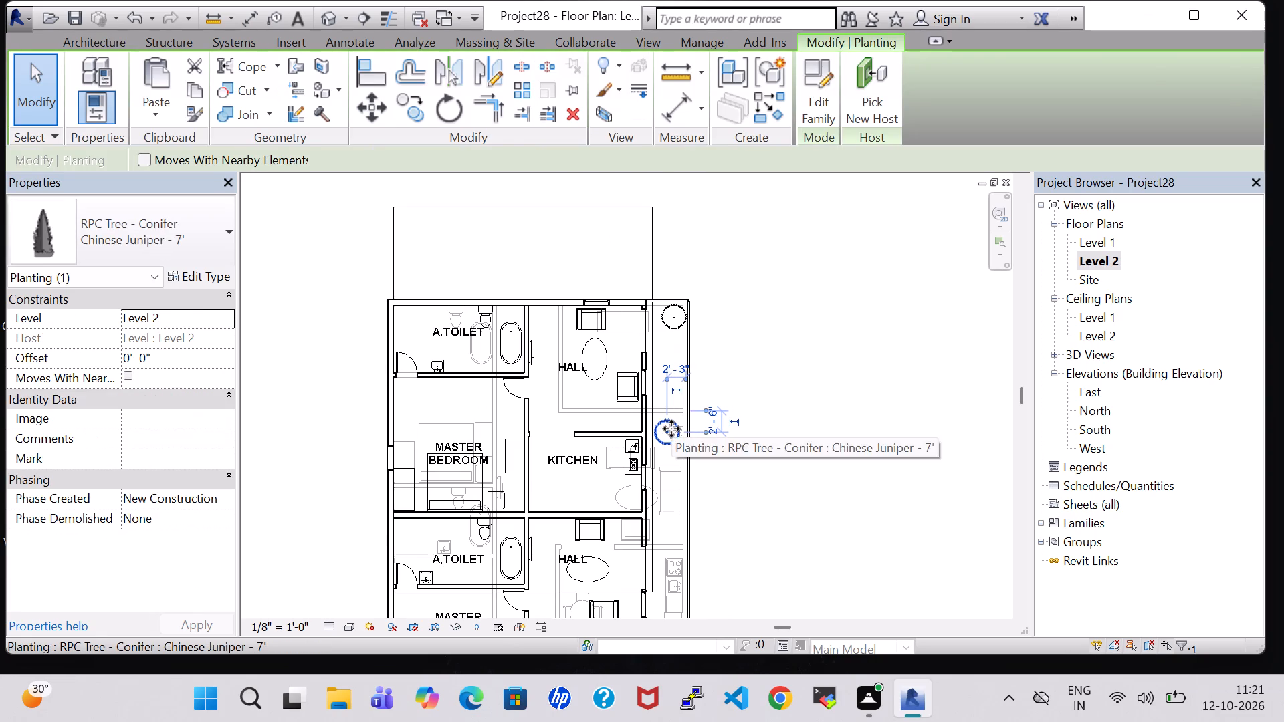
pyautogui.click(883, 330)
# Nudge the juniper at the side balcony's far corner by the hall about 6" toward the house and 6" off the end railing.
pyautogui.click(660, 326)
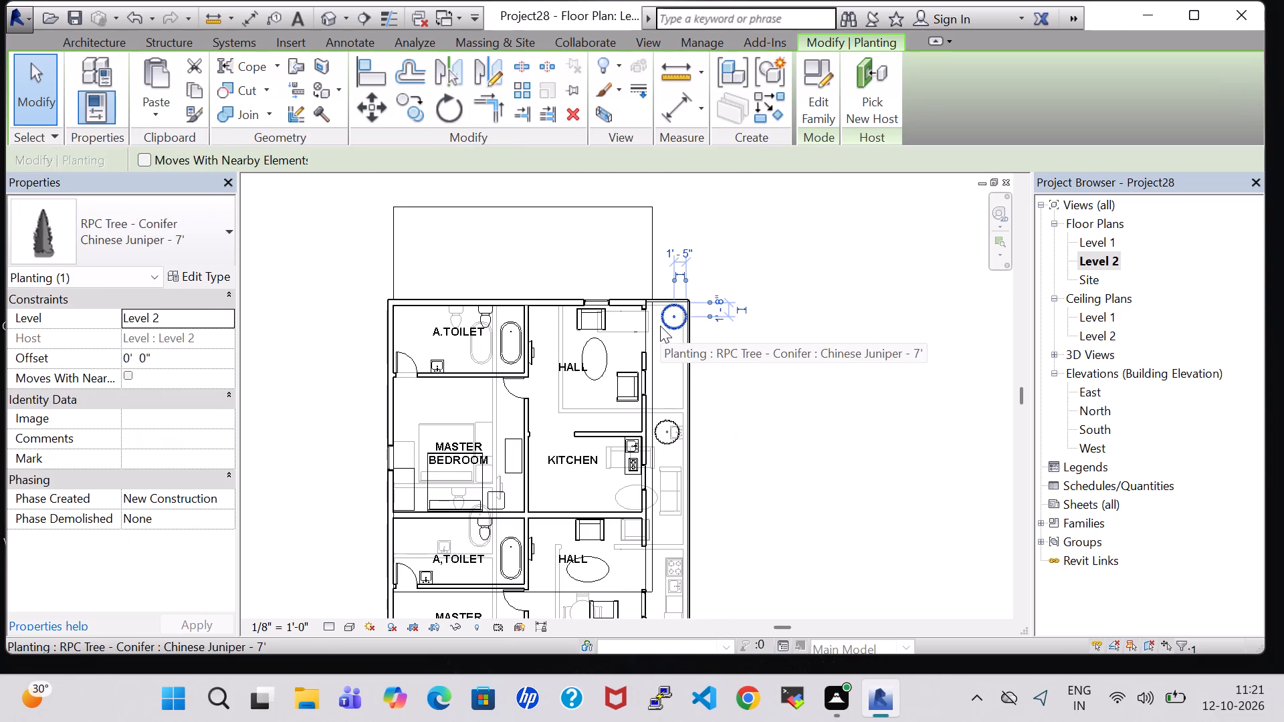
pyautogui.press('Left')
pyautogui.press('Down')
pyautogui.click(912, 308)
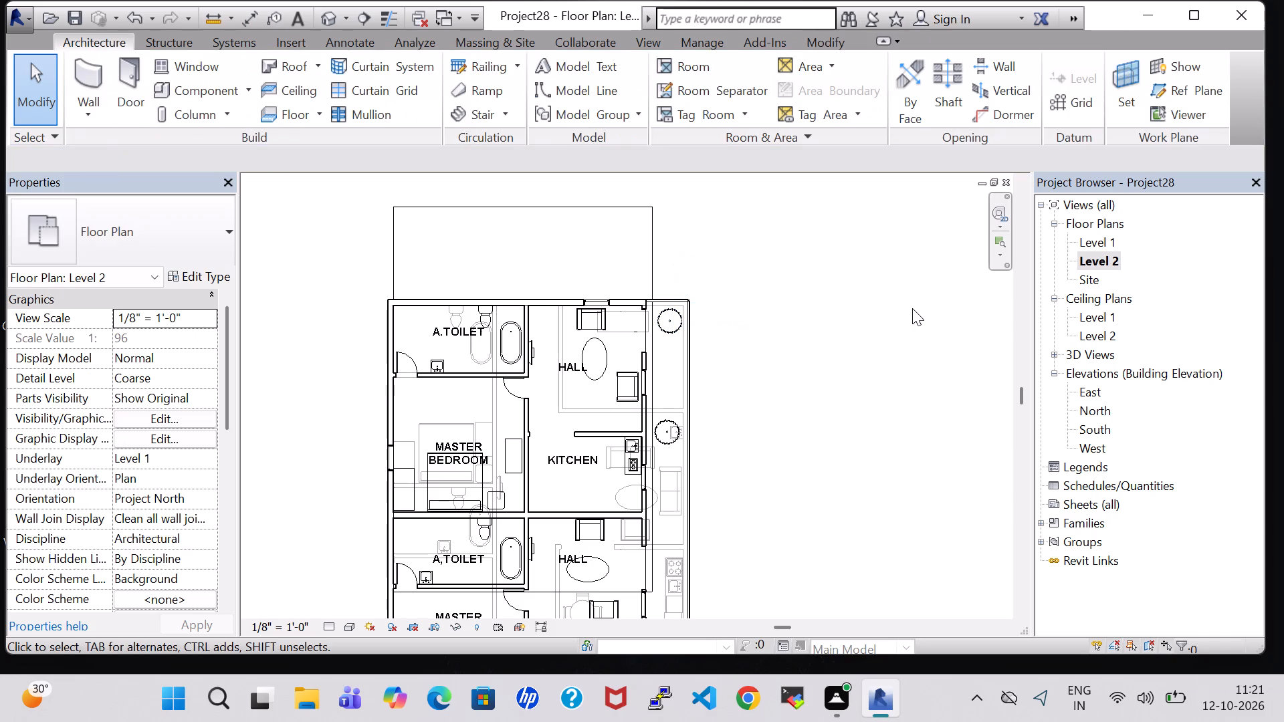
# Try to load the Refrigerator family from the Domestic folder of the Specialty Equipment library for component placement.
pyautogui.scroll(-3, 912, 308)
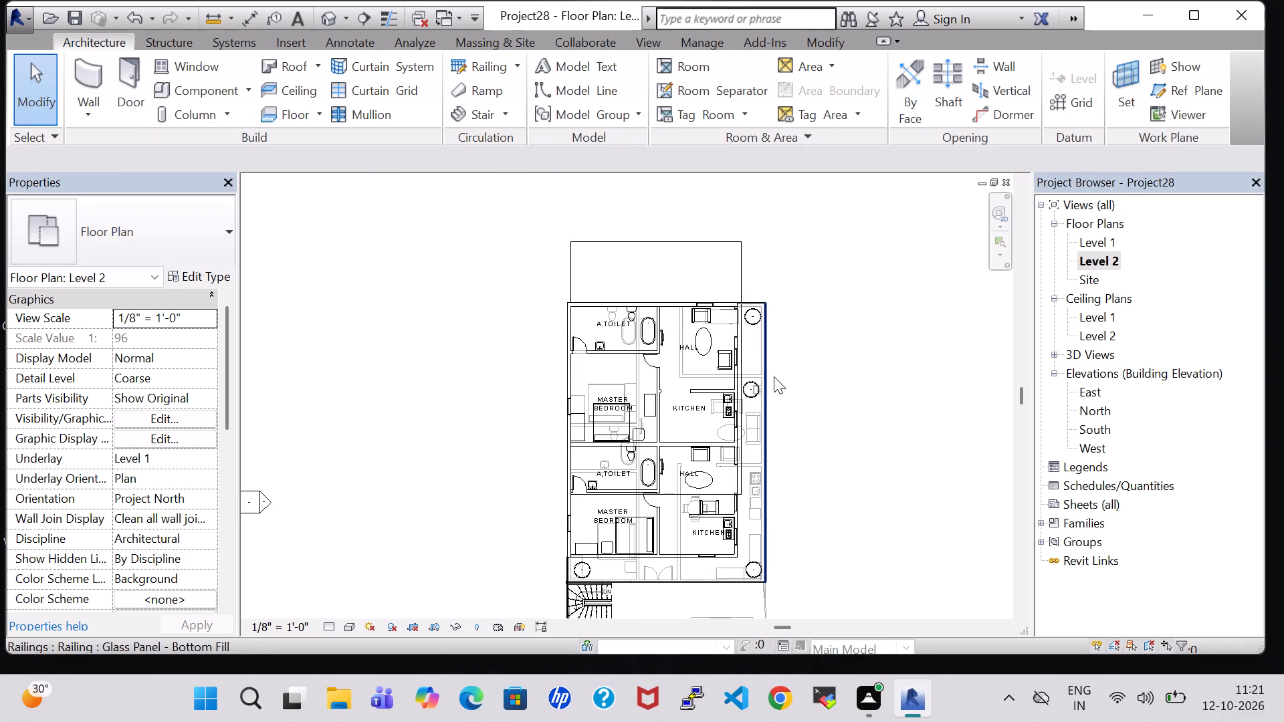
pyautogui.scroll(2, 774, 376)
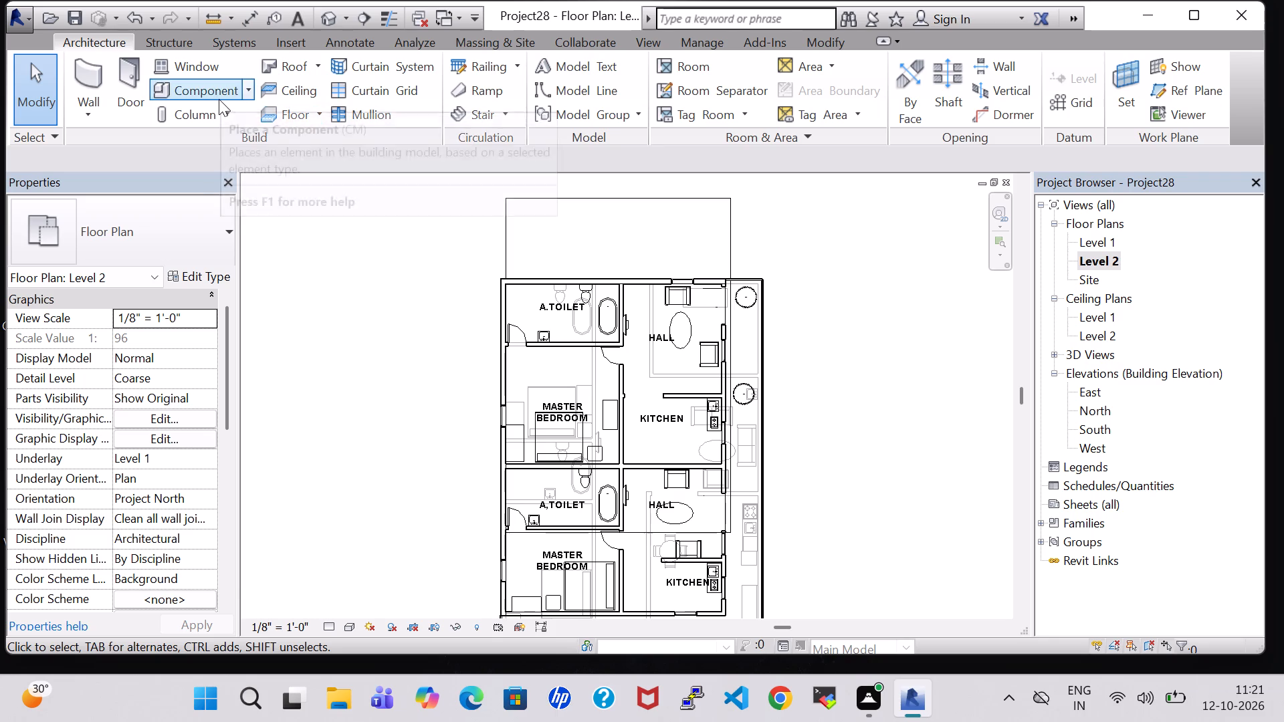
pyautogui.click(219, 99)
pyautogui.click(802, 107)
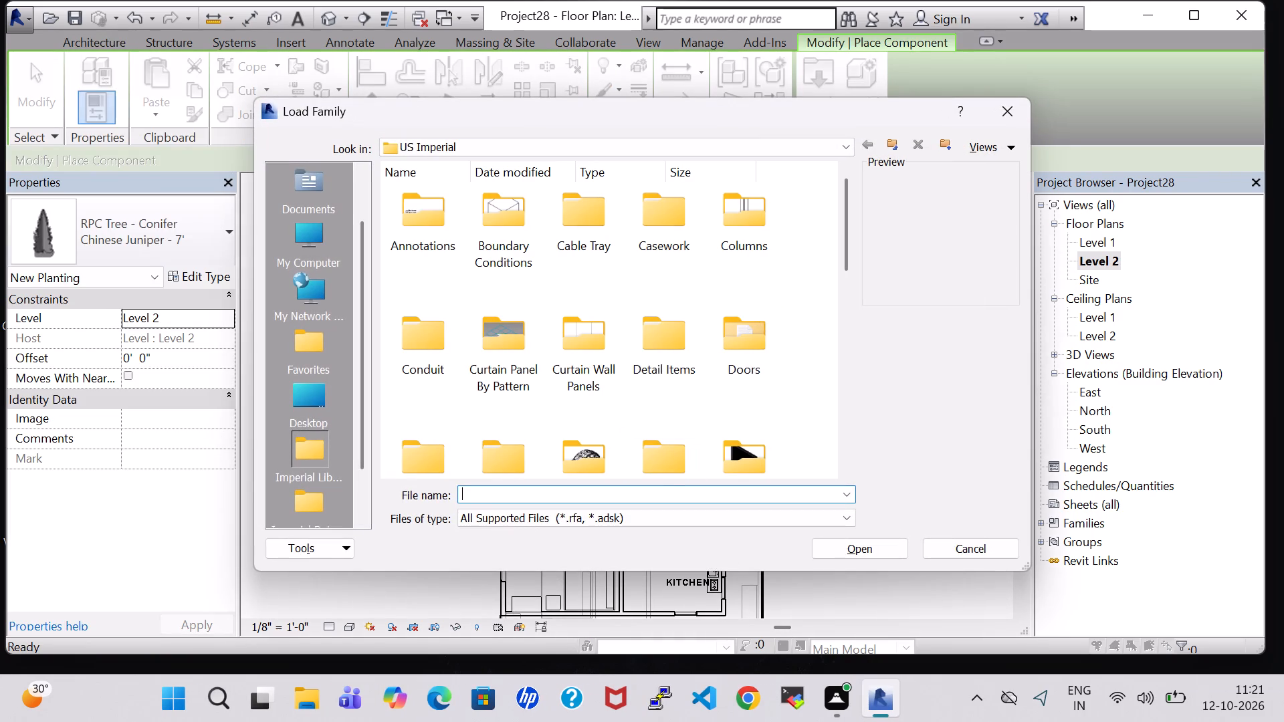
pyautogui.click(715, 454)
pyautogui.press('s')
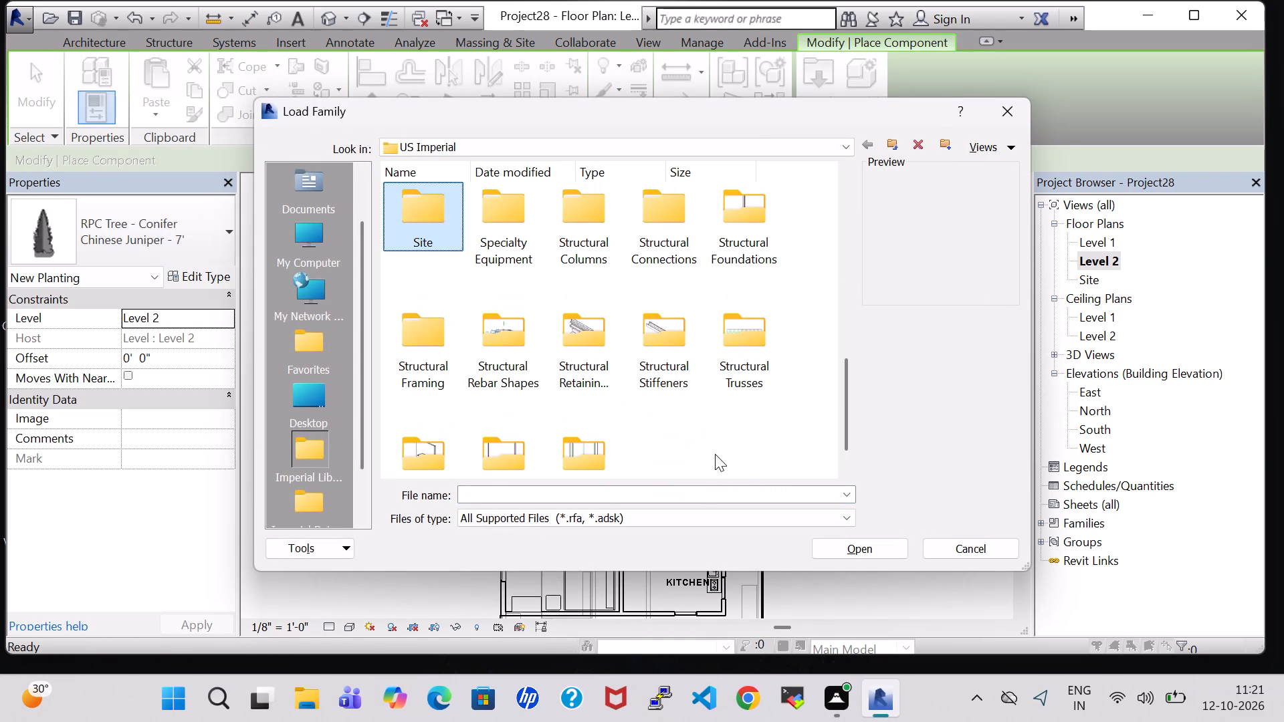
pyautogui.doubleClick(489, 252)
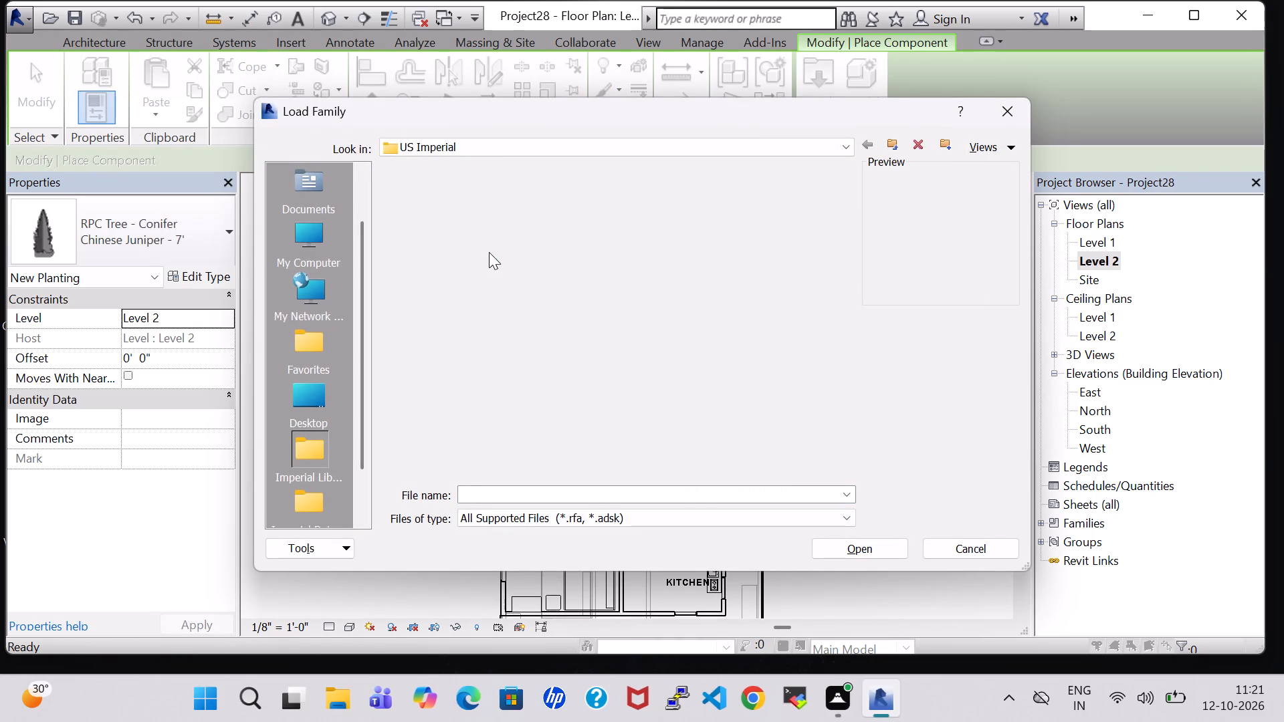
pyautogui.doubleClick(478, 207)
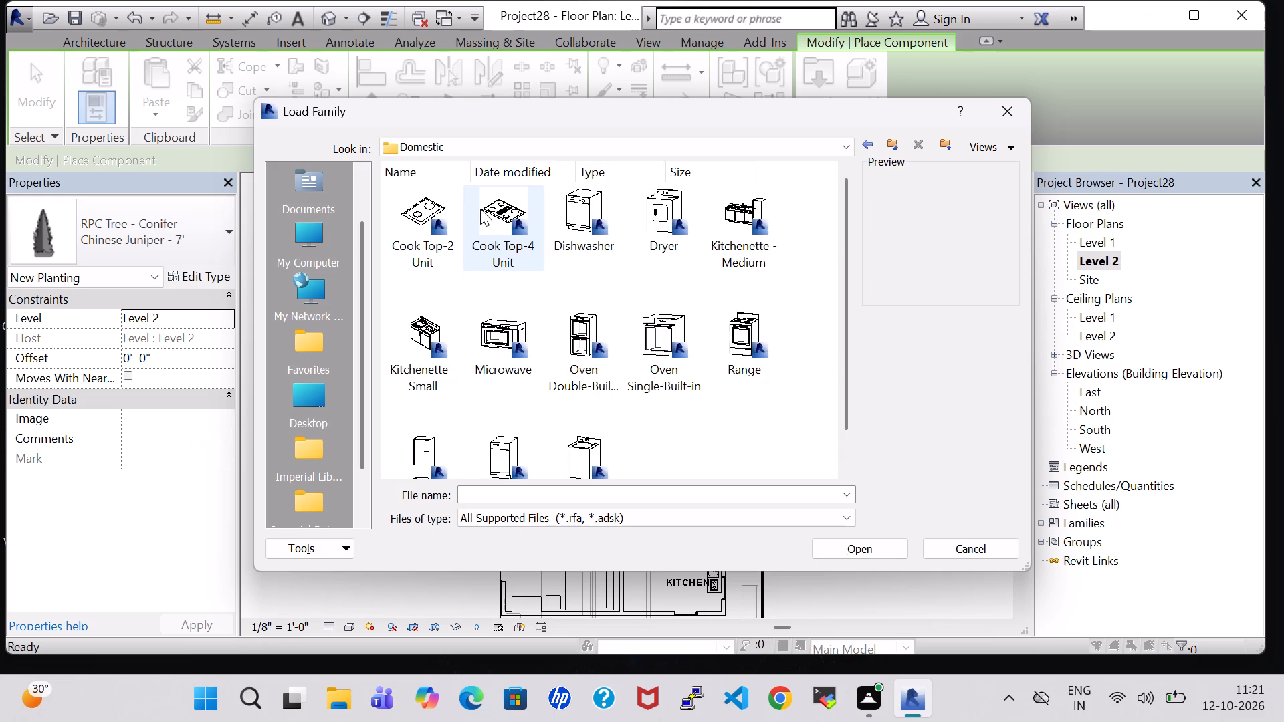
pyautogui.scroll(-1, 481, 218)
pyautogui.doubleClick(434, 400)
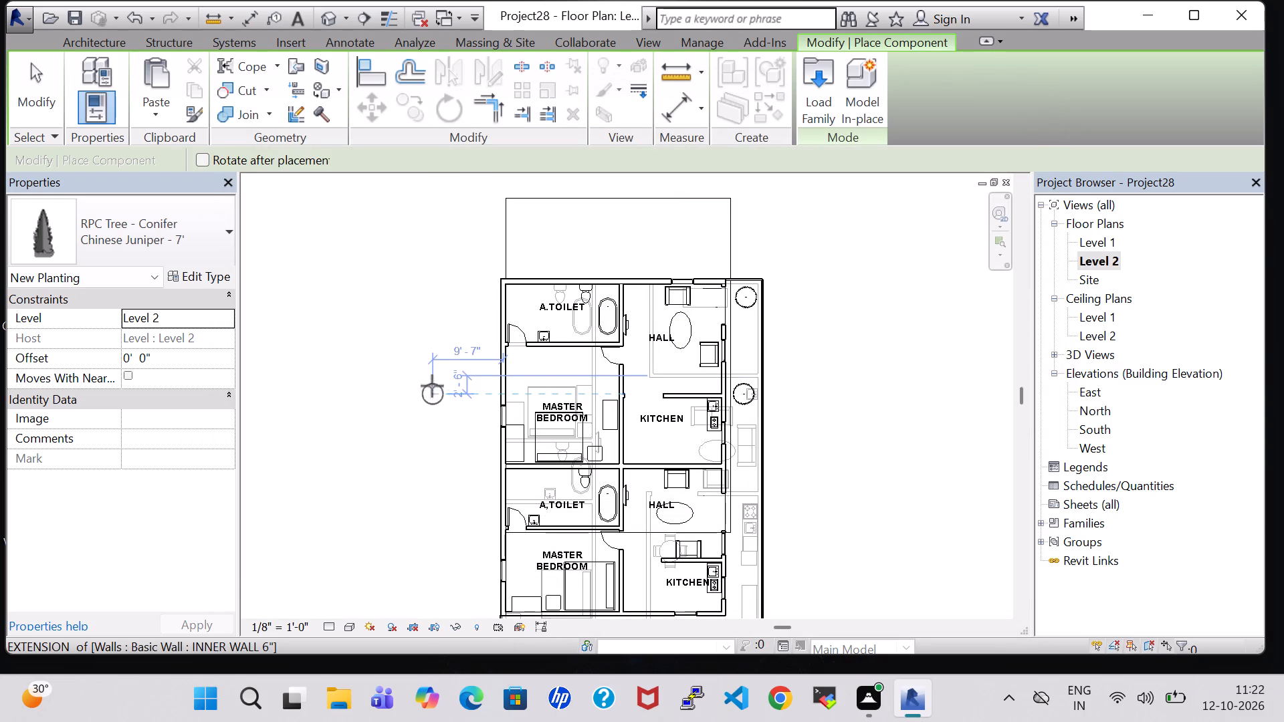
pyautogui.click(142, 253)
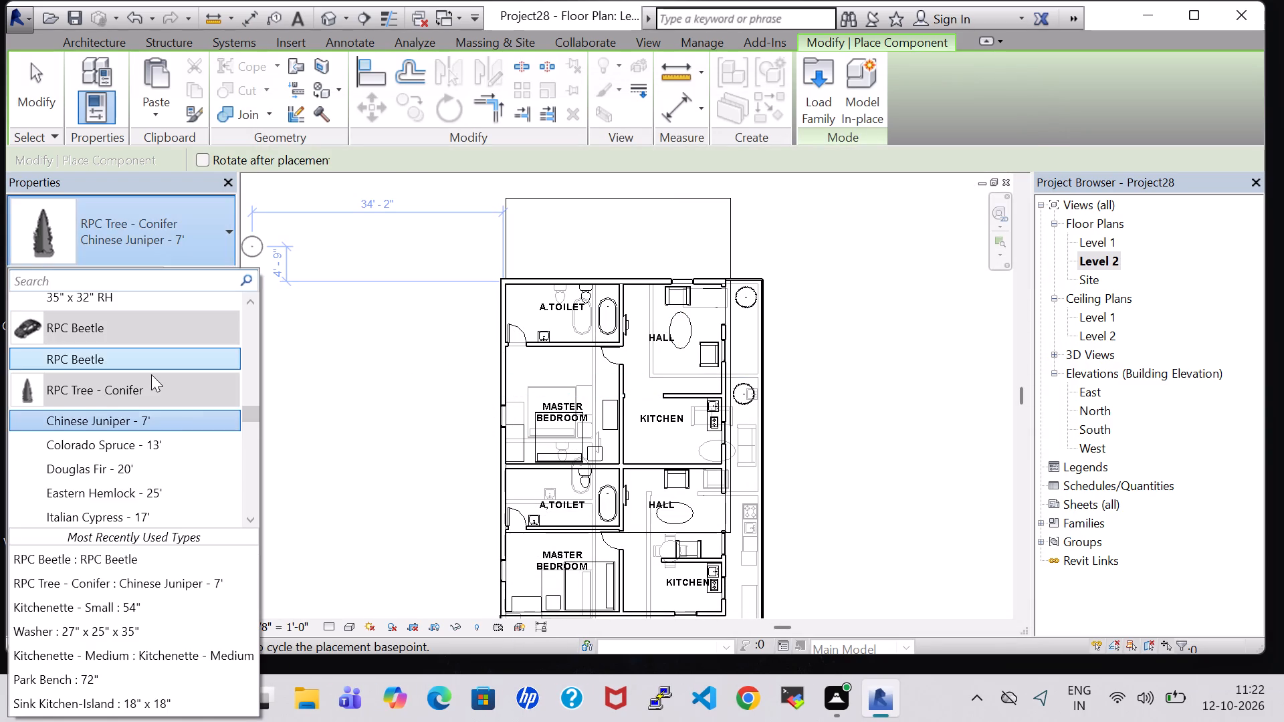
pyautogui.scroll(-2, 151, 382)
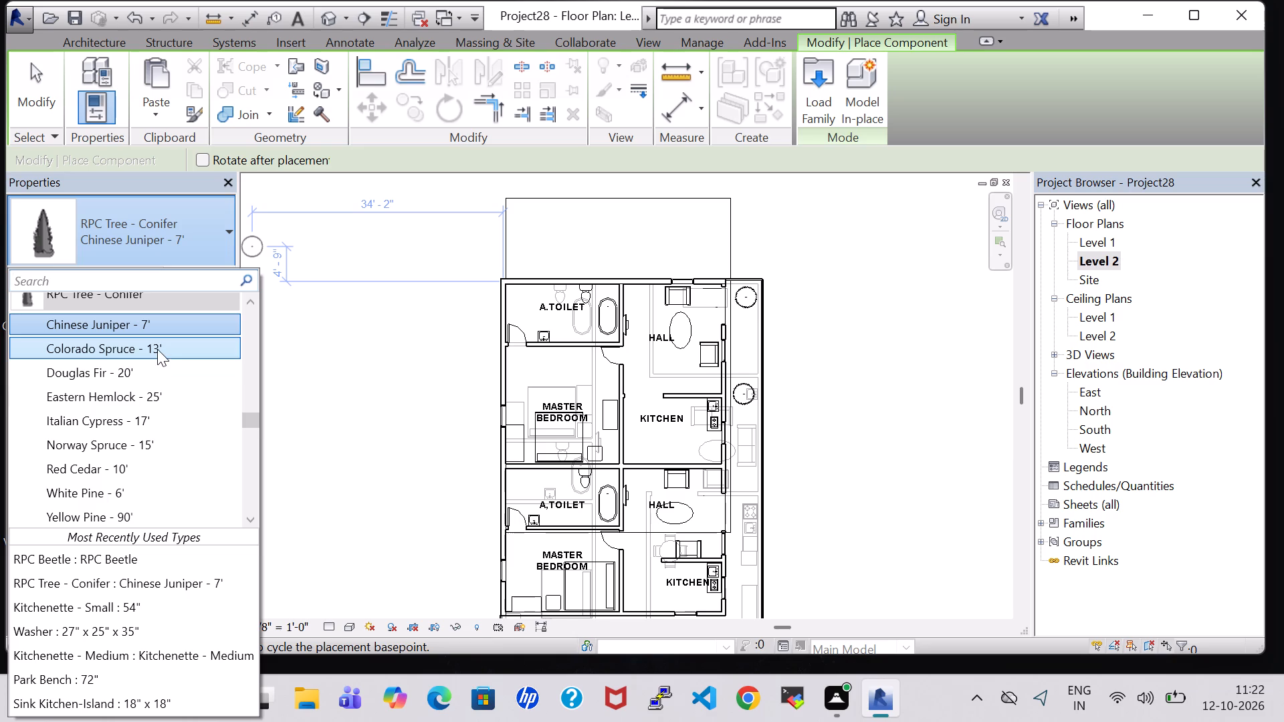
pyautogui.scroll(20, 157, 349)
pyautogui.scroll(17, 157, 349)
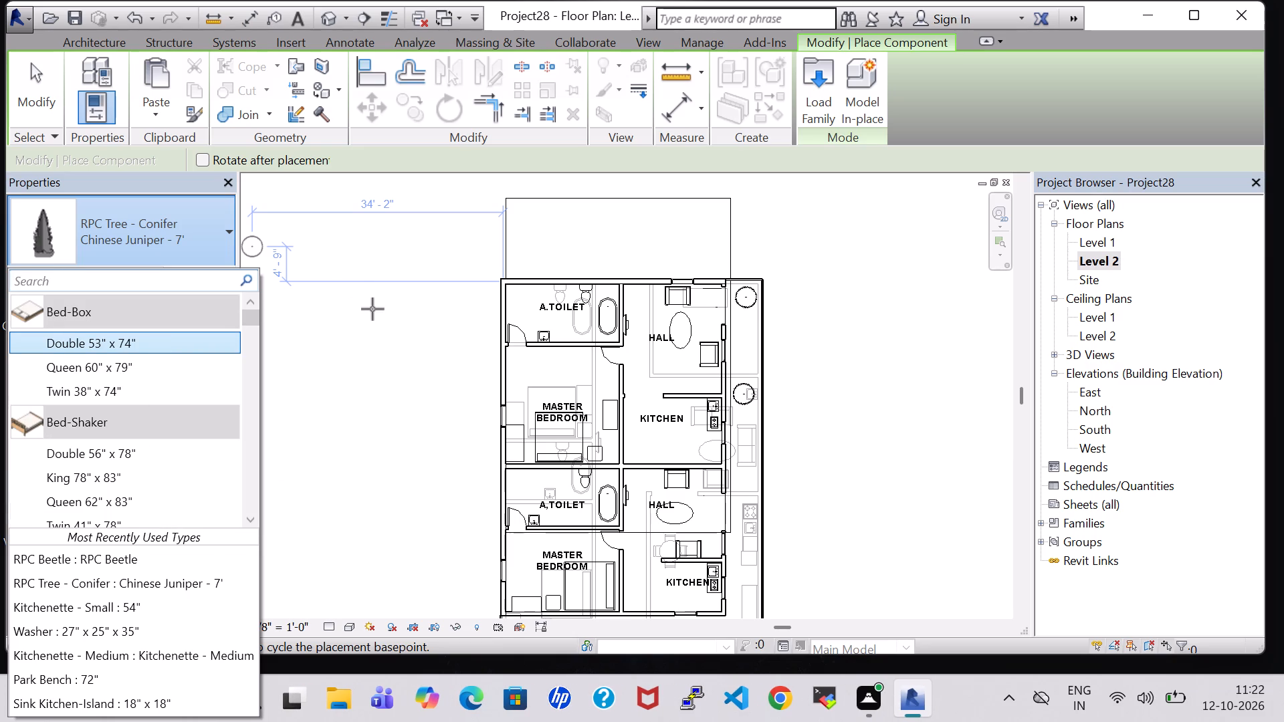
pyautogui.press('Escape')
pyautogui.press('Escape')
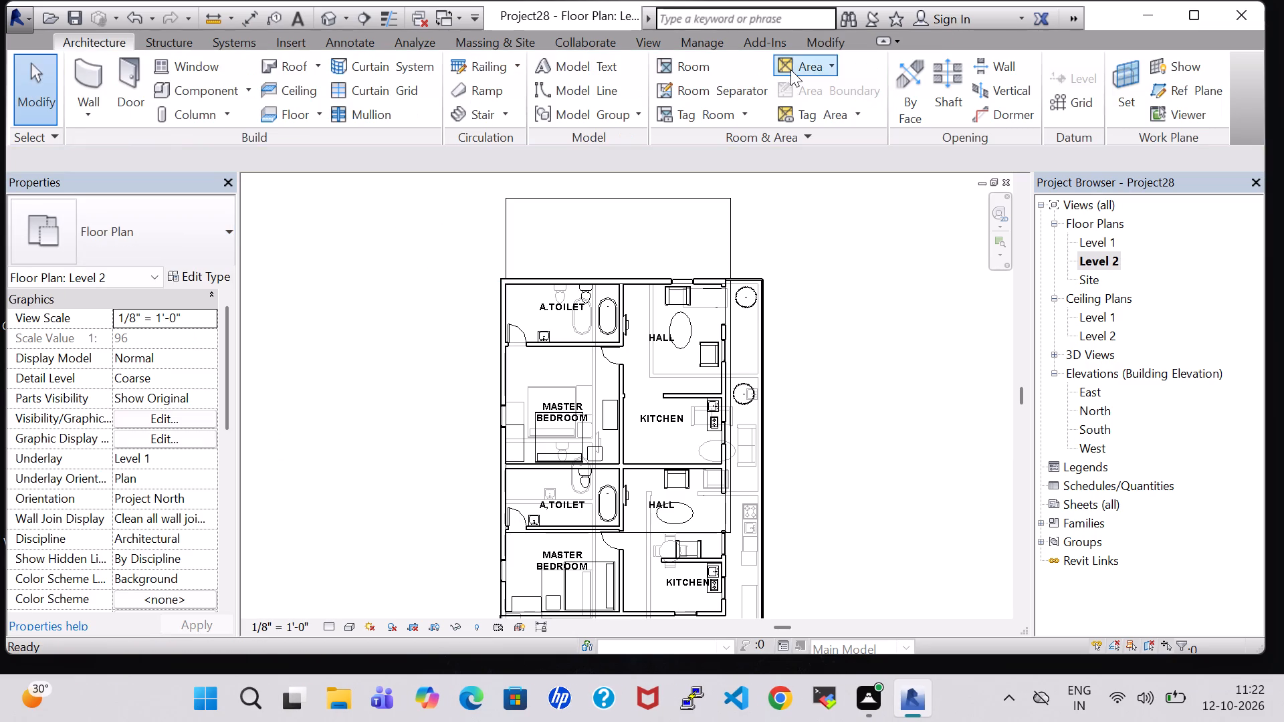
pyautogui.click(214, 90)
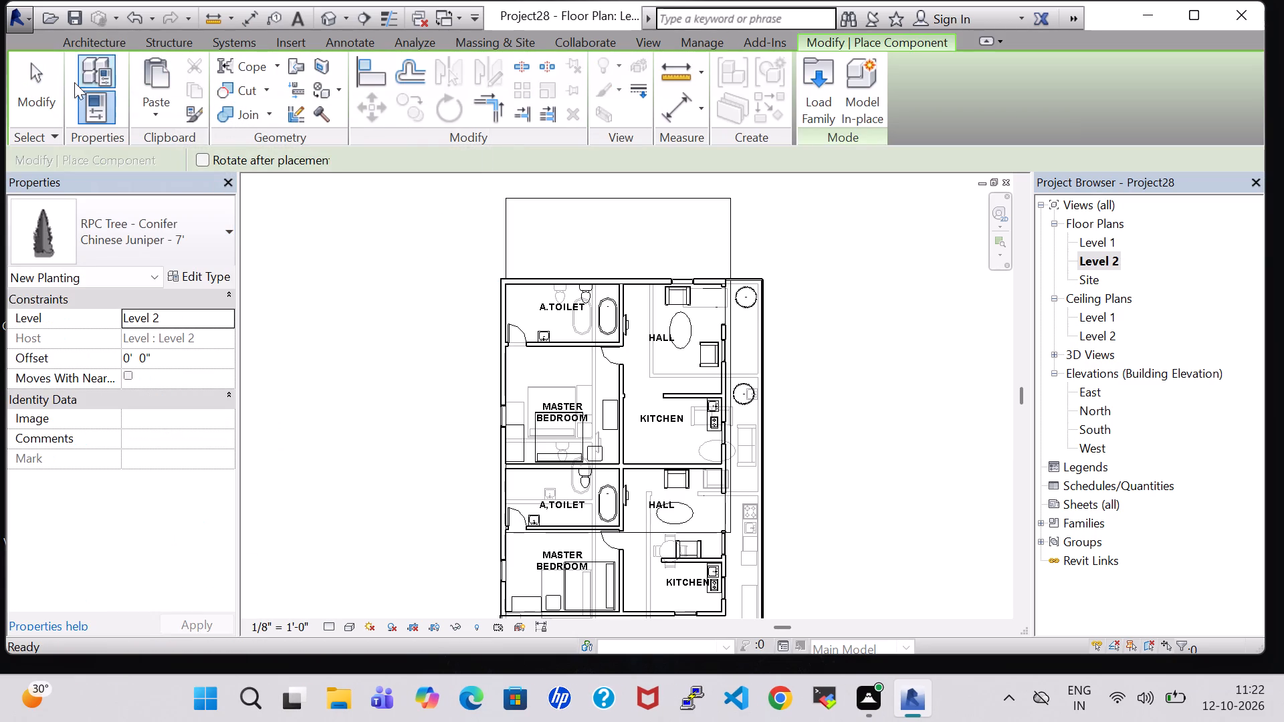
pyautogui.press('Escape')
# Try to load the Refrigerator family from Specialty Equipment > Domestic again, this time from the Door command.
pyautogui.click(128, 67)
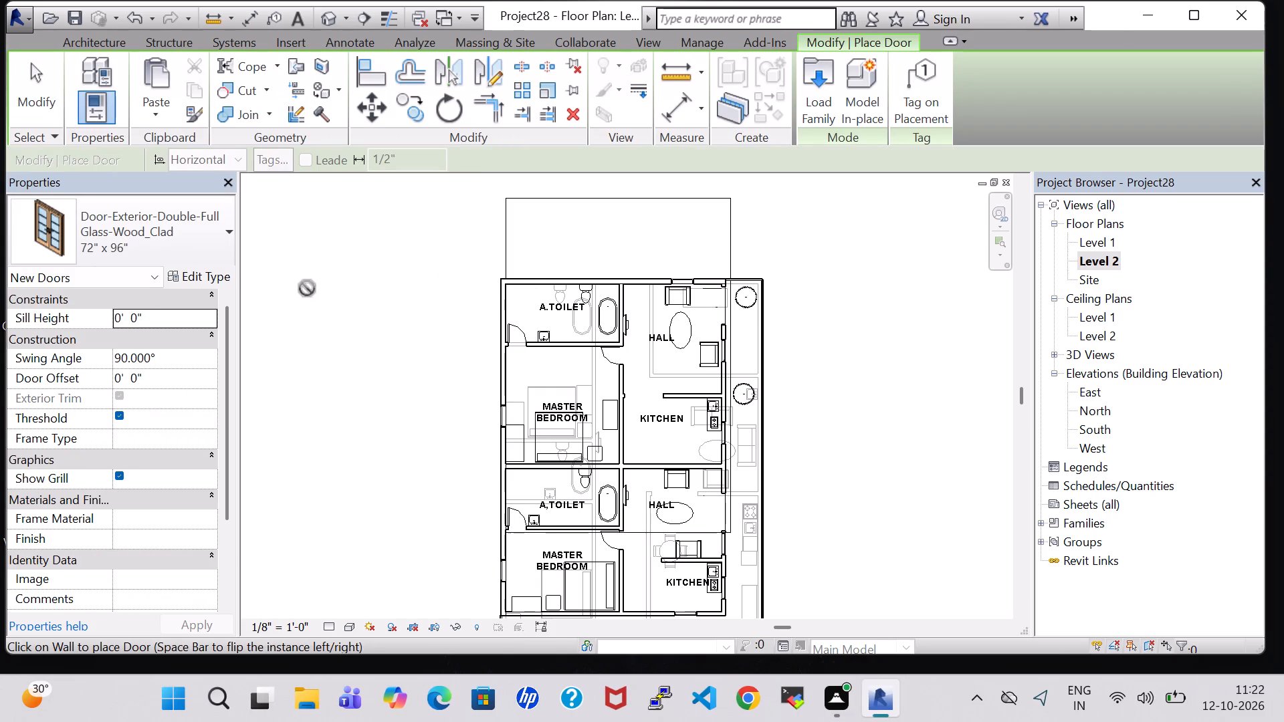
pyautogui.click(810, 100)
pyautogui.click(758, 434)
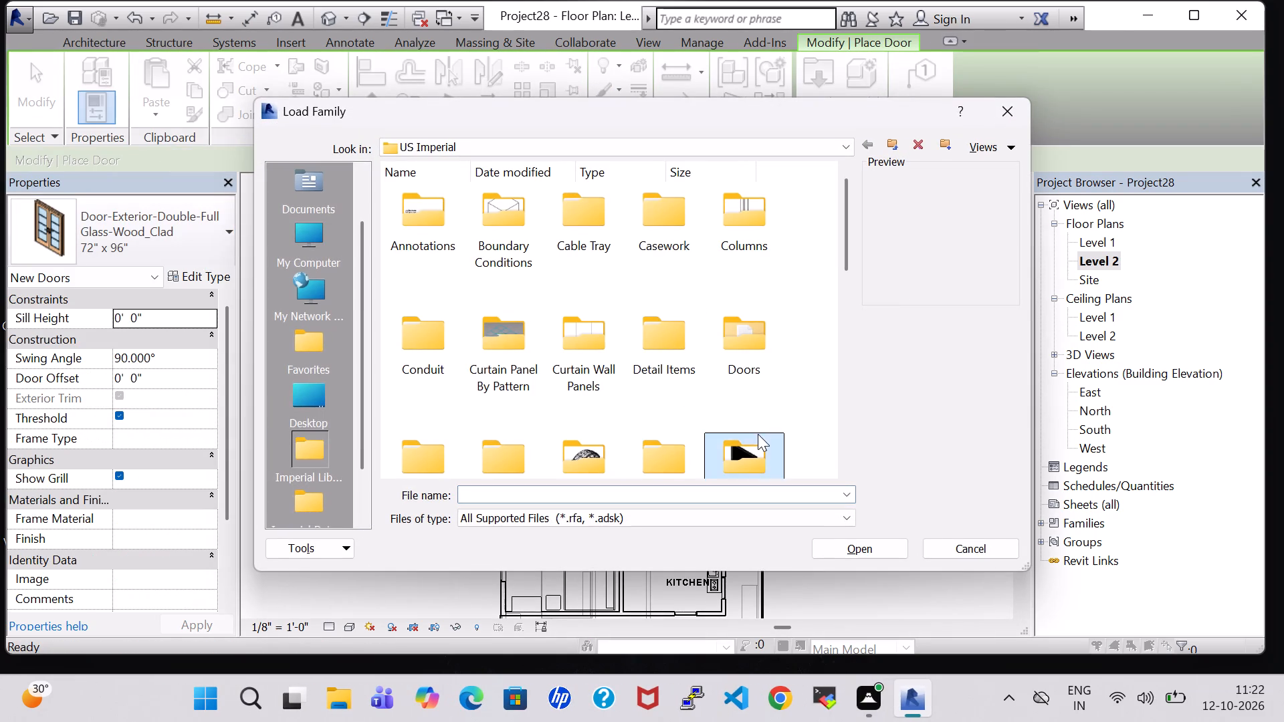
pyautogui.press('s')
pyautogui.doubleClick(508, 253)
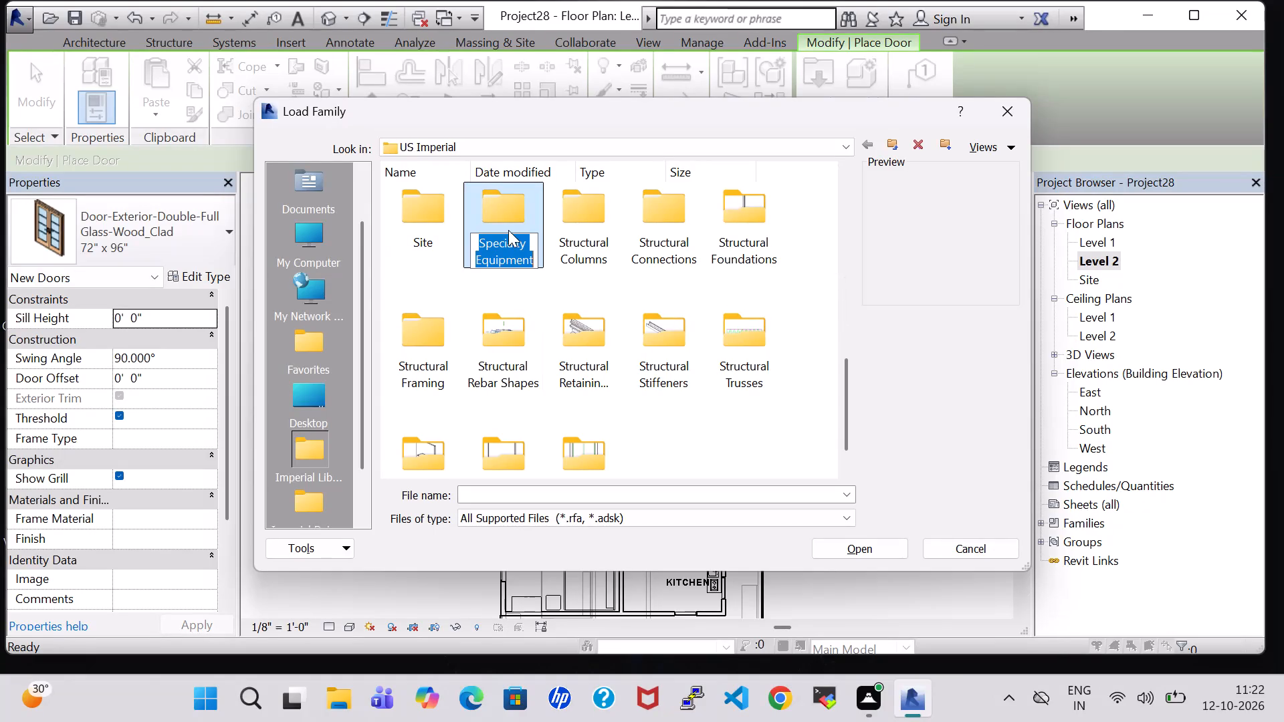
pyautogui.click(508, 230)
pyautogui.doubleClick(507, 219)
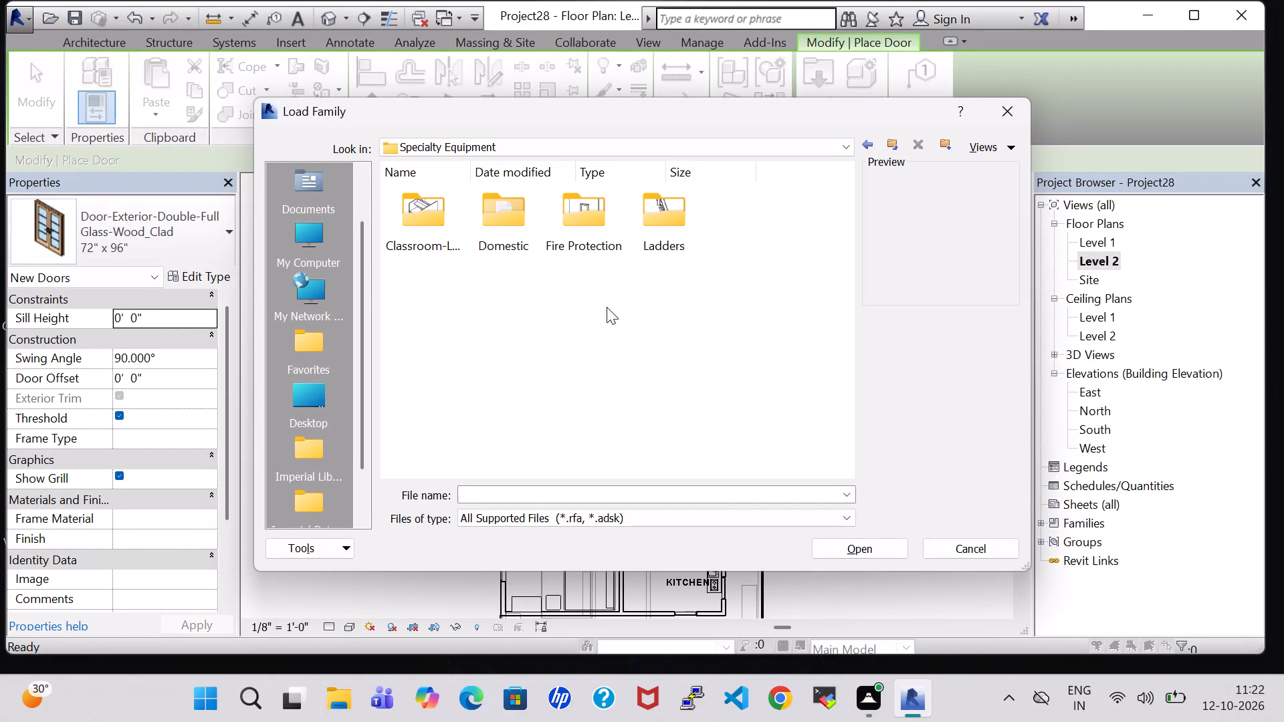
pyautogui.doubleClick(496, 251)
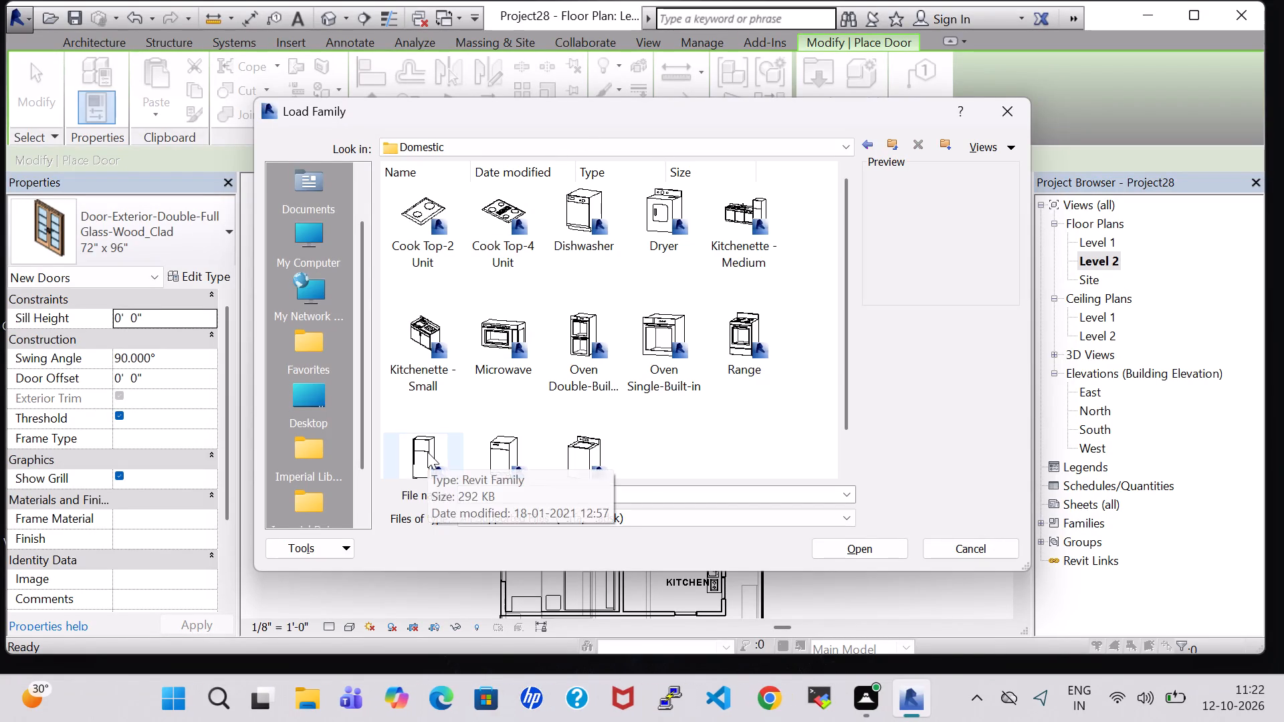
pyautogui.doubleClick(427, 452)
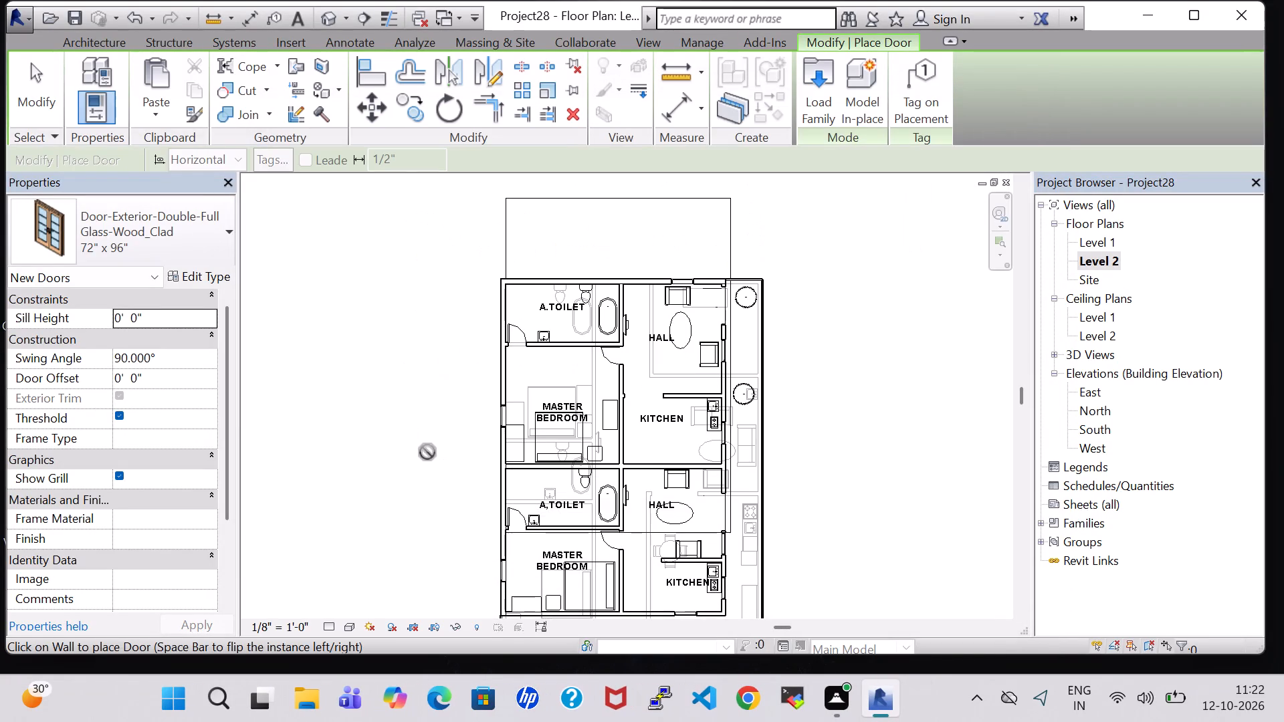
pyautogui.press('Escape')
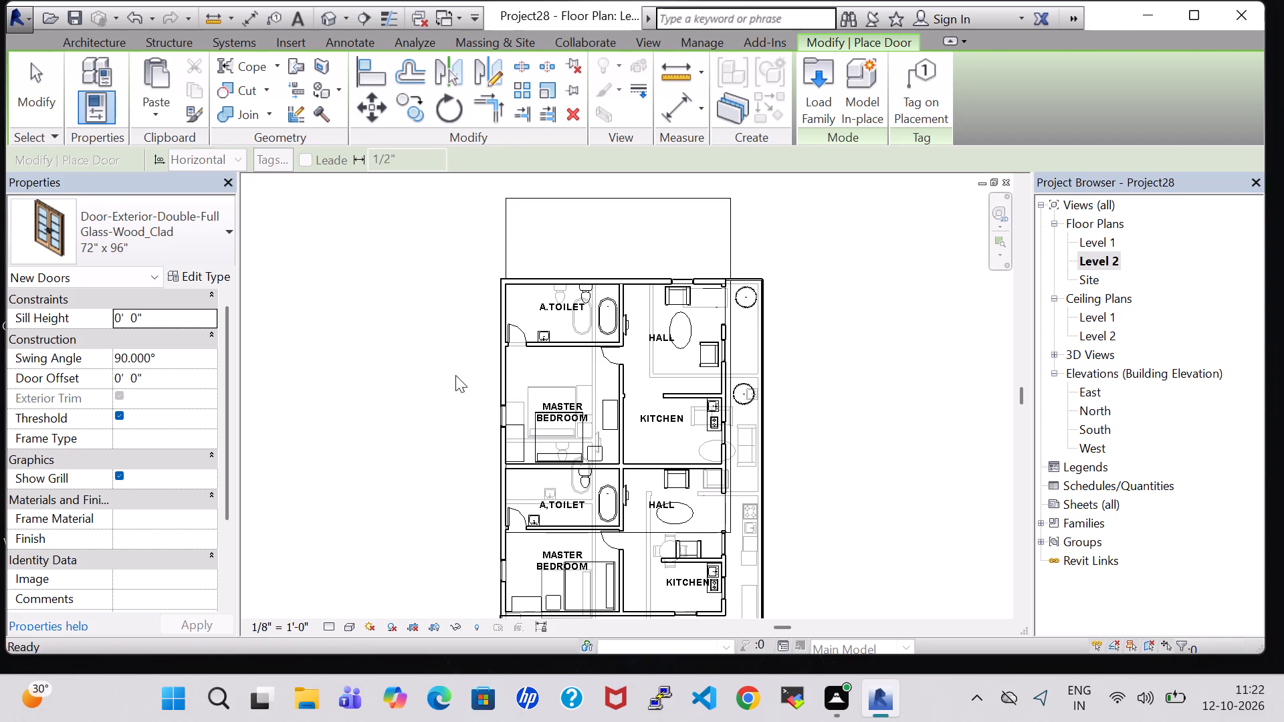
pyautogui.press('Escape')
# Load the Microwave family from the Domestic folder of the Specialty Equipment library for component placement.
pyautogui.click(197, 91)
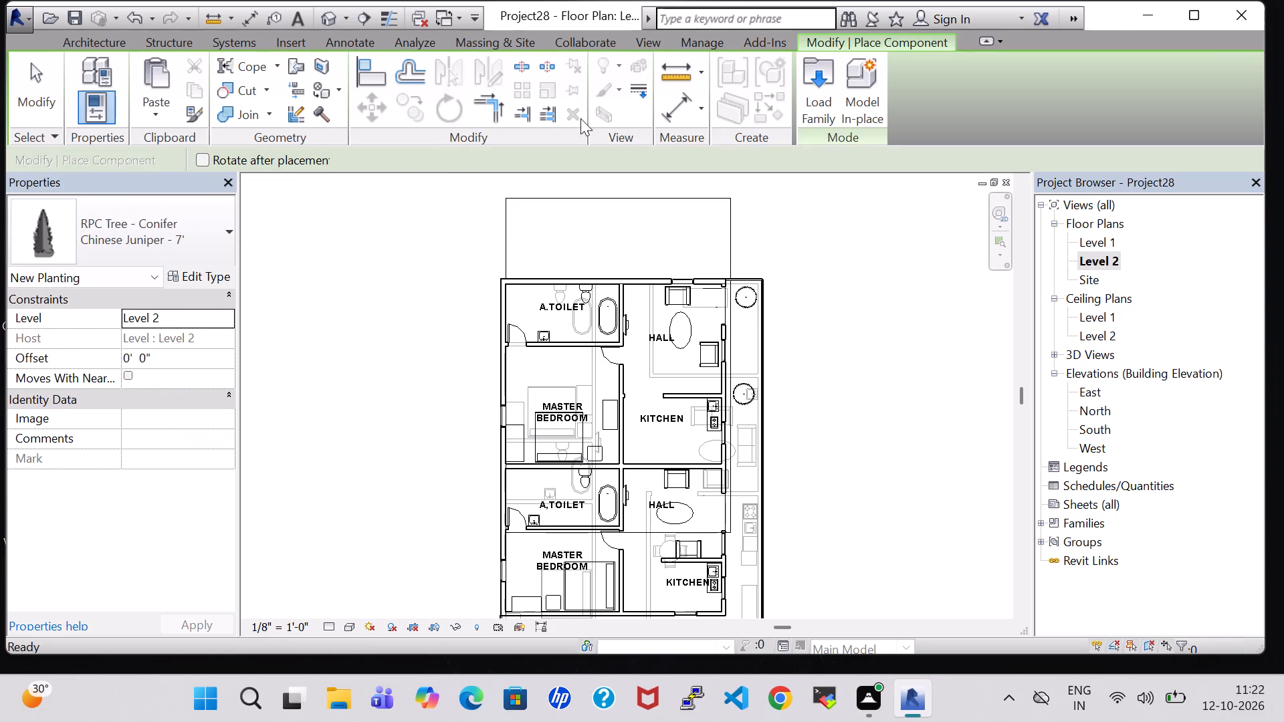
pyautogui.click(822, 120)
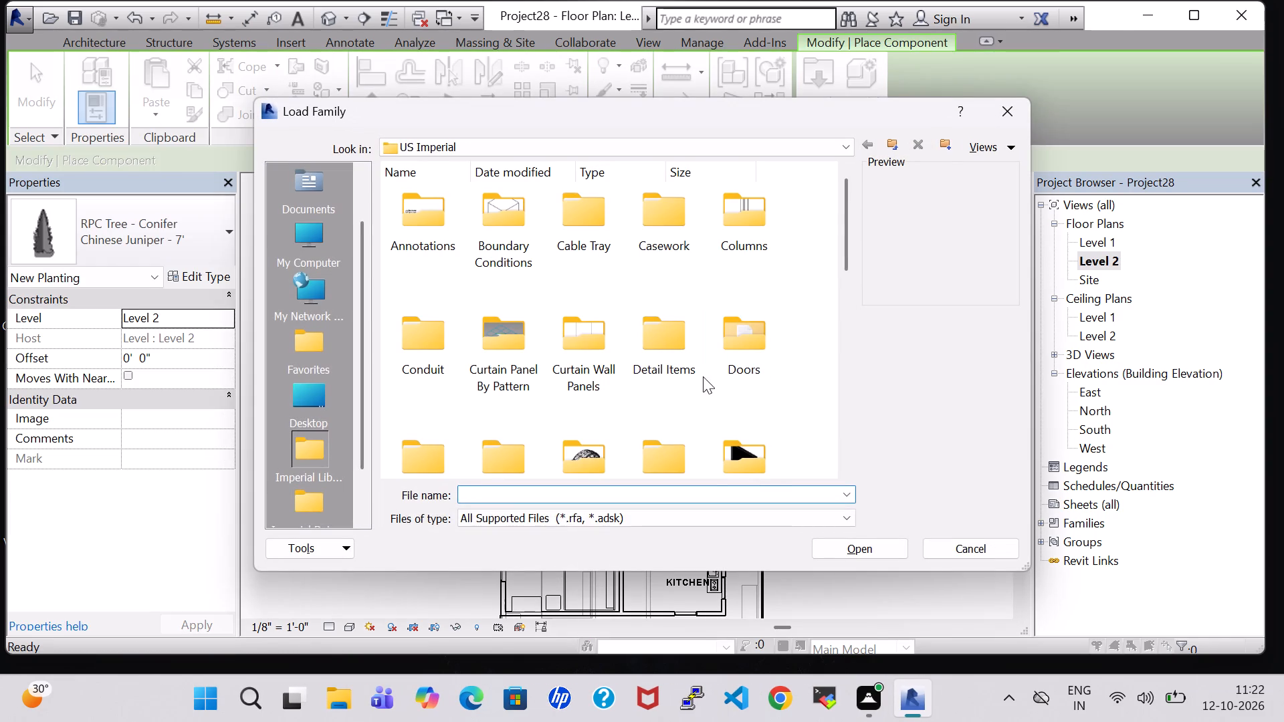
pyautogui.click(763, 467)
pyautogui.press('s')
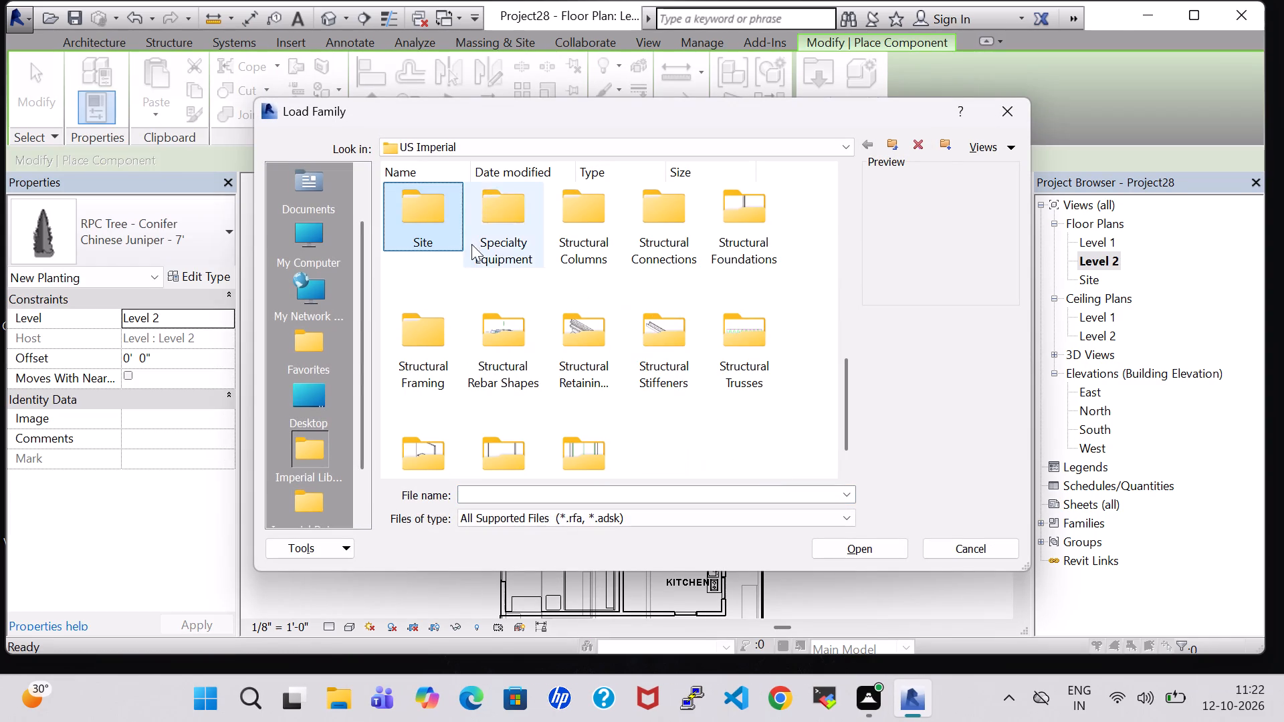
pyautogui.doubleClick(485, 237)
pyautogui.doubleClick(492, 248)
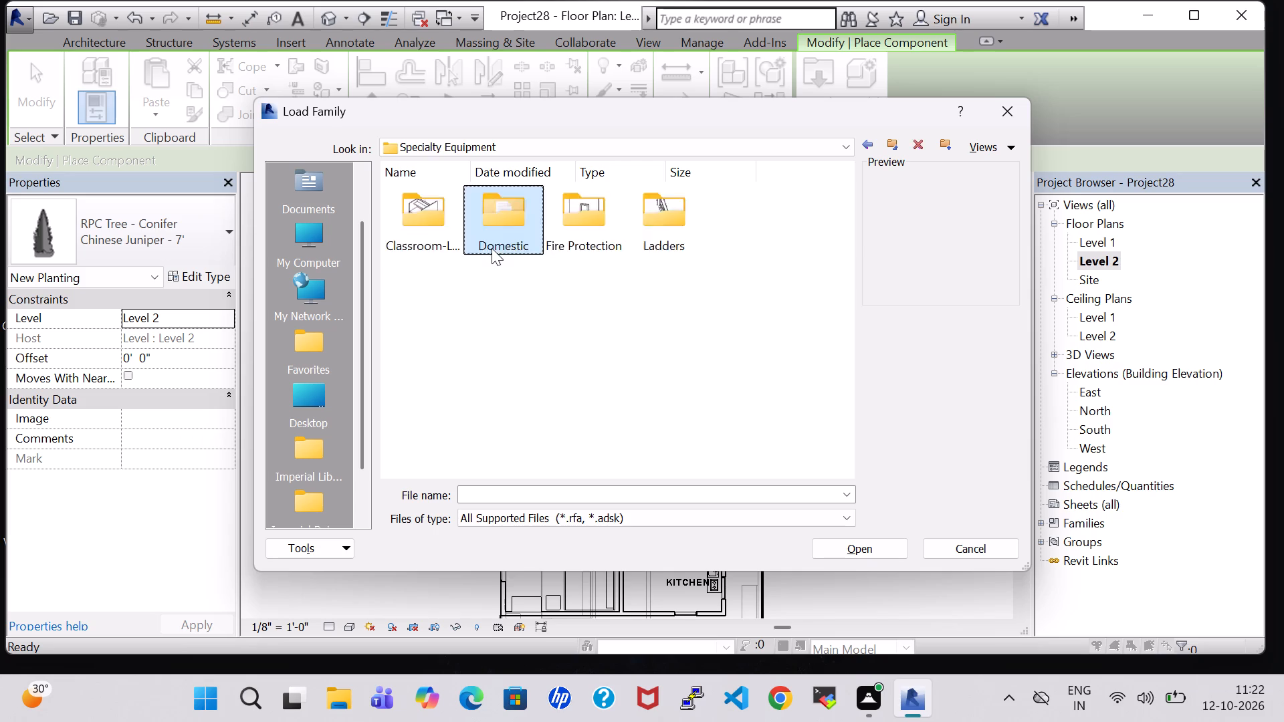
pyautogui.scroll(-2, 493, 259)
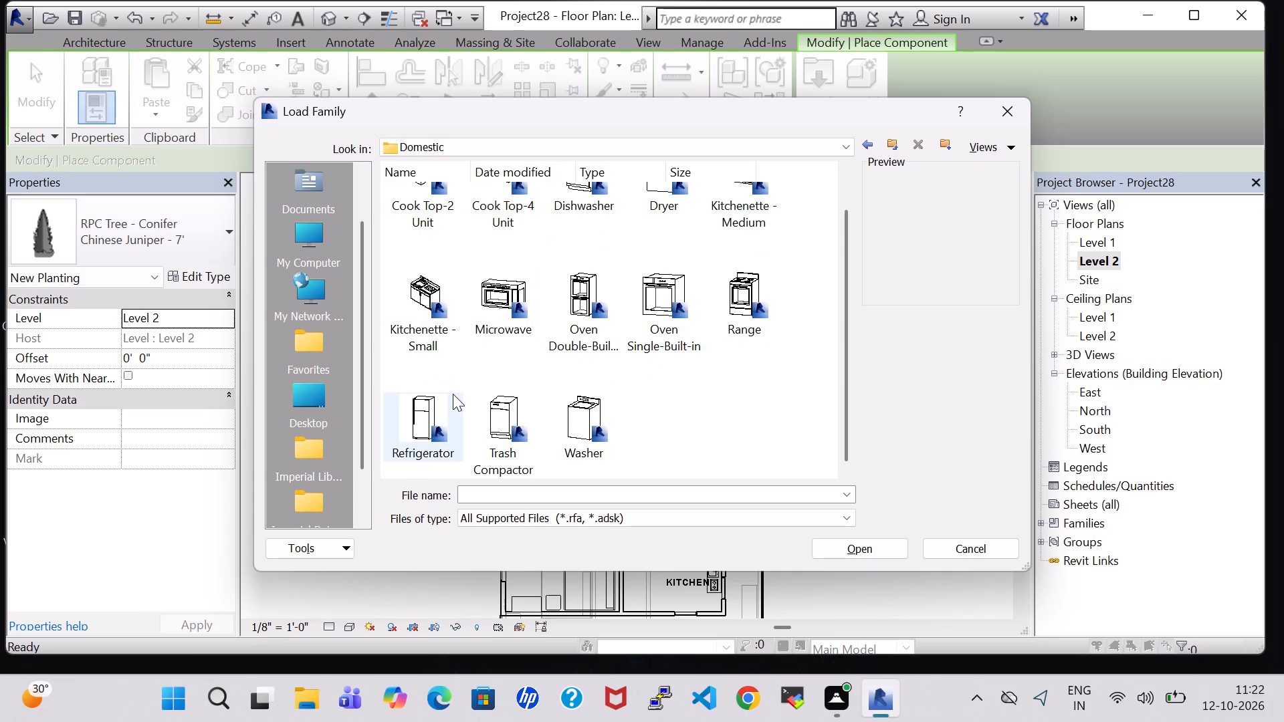
pyautogui.click(484, 310)
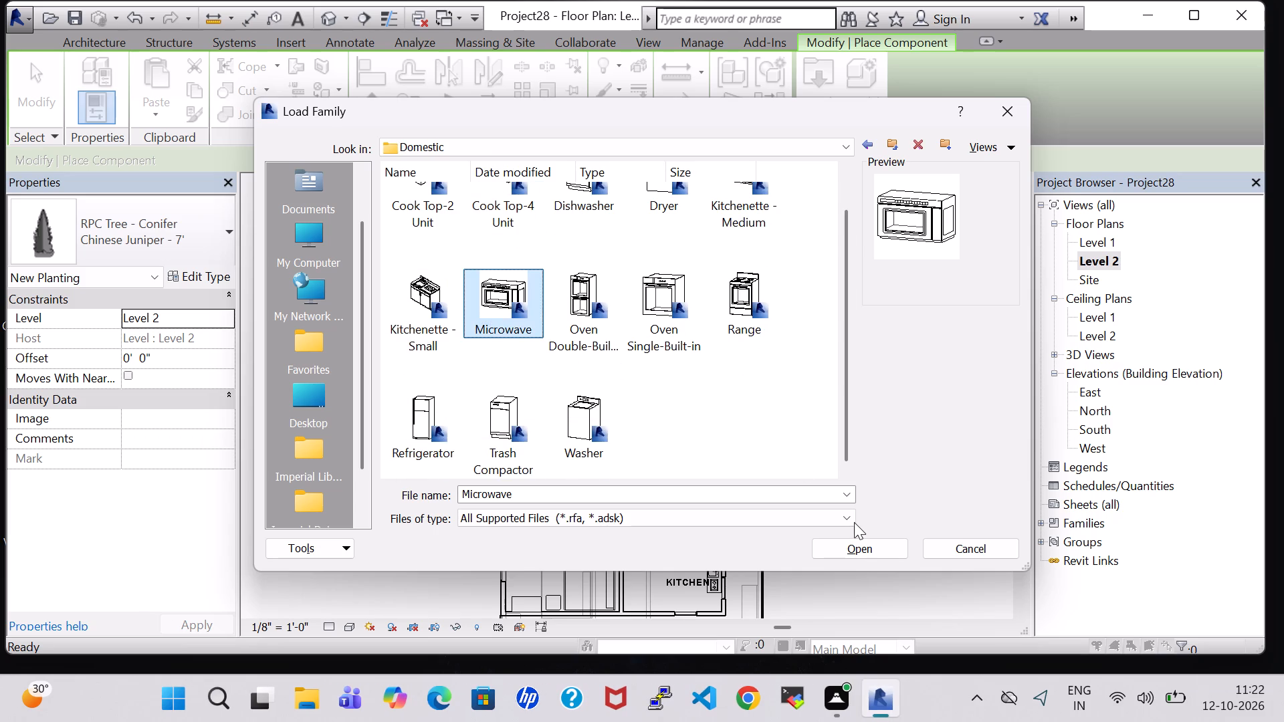
pyautogui.click(857, 543)
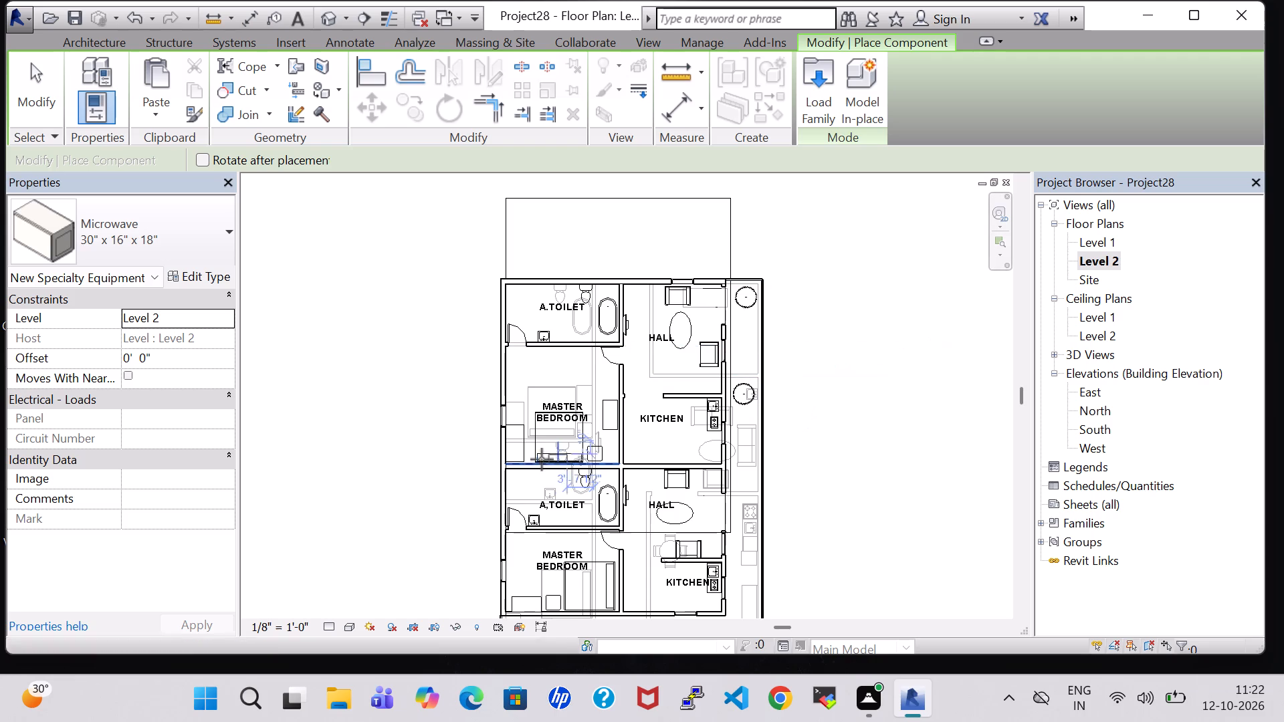
# Place a 30" x 16" x 18" microwave in the larger Level 2 kitchen, against the wall shared with the neighbouring hall, near the window wall.
pyautogui.scroll(8, 542, 459)
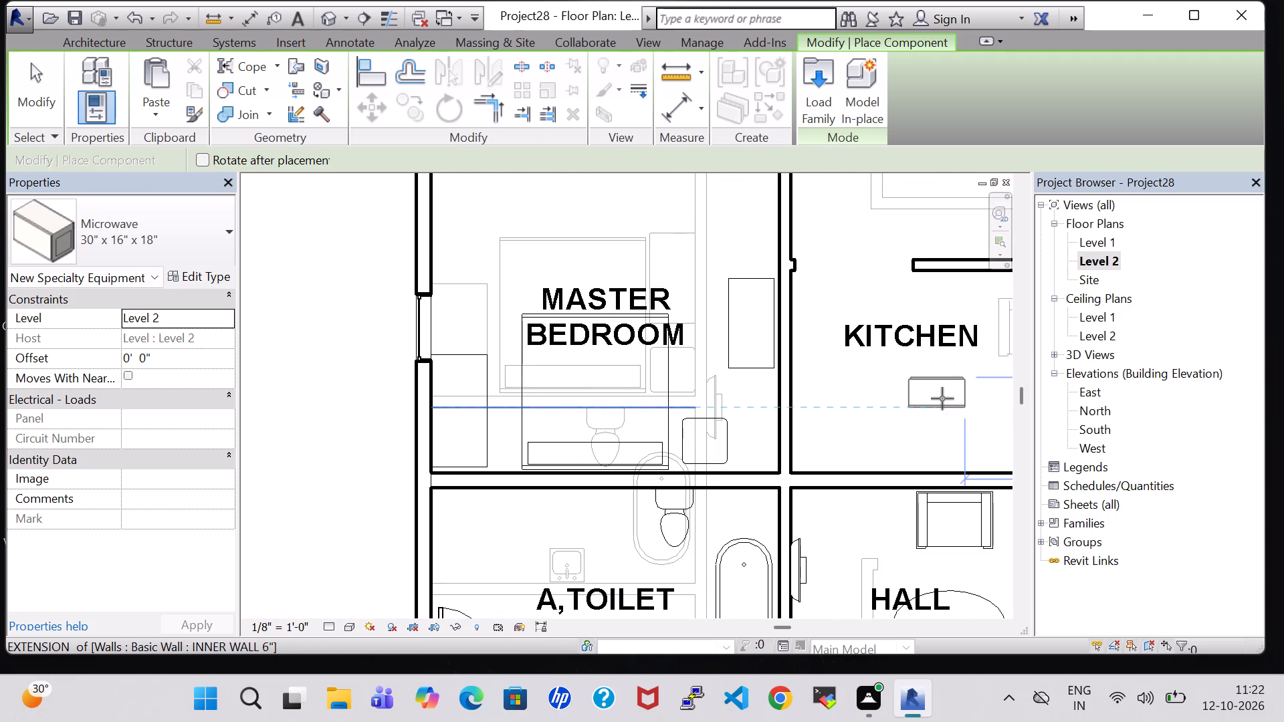
pyautogui.scroll(1, 942, 398)
pyautogui.moveTo(942, 398); pyautogui.dragTo(699, 443, button='middle')
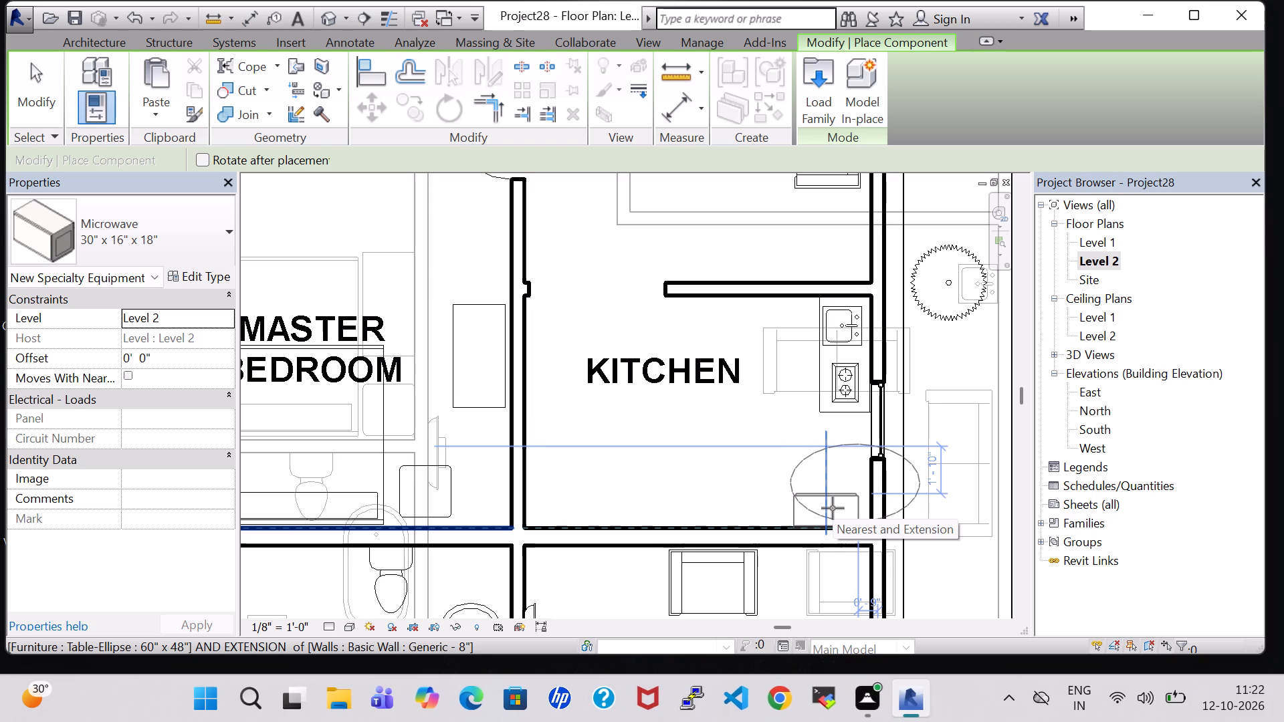
pyautogui.click(833, 508)
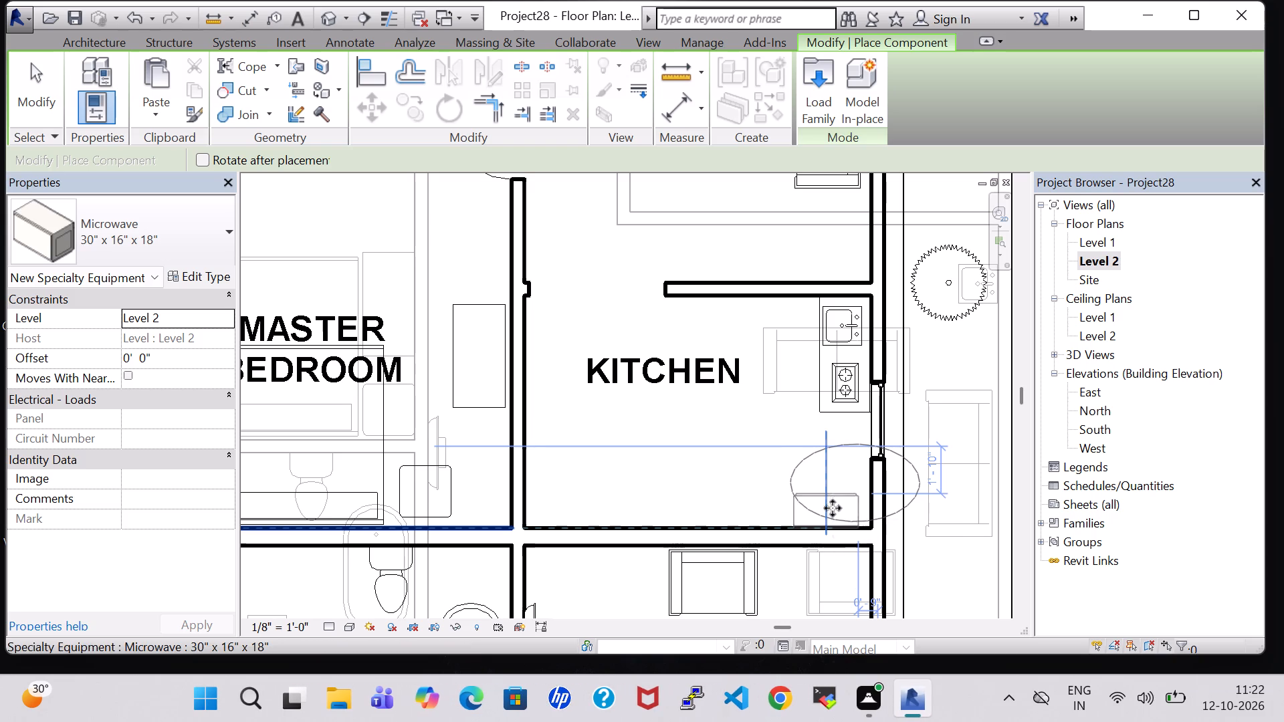
# Place a 30" x 16" x 18" microwave in the smaller Level 2 kitchen, in the outer wall corner beyond the cooktop.
pyautogui.scroll(-7, 825, 488)
pyautogui.moveTo(825, 488); pyautogui.dragTo(819, 449, button='middle')
pyautogui.middleClick(800, 318)
pyautogui.moveTo(795, 507); pyautogui.dragTo(796, 338, button='middle')
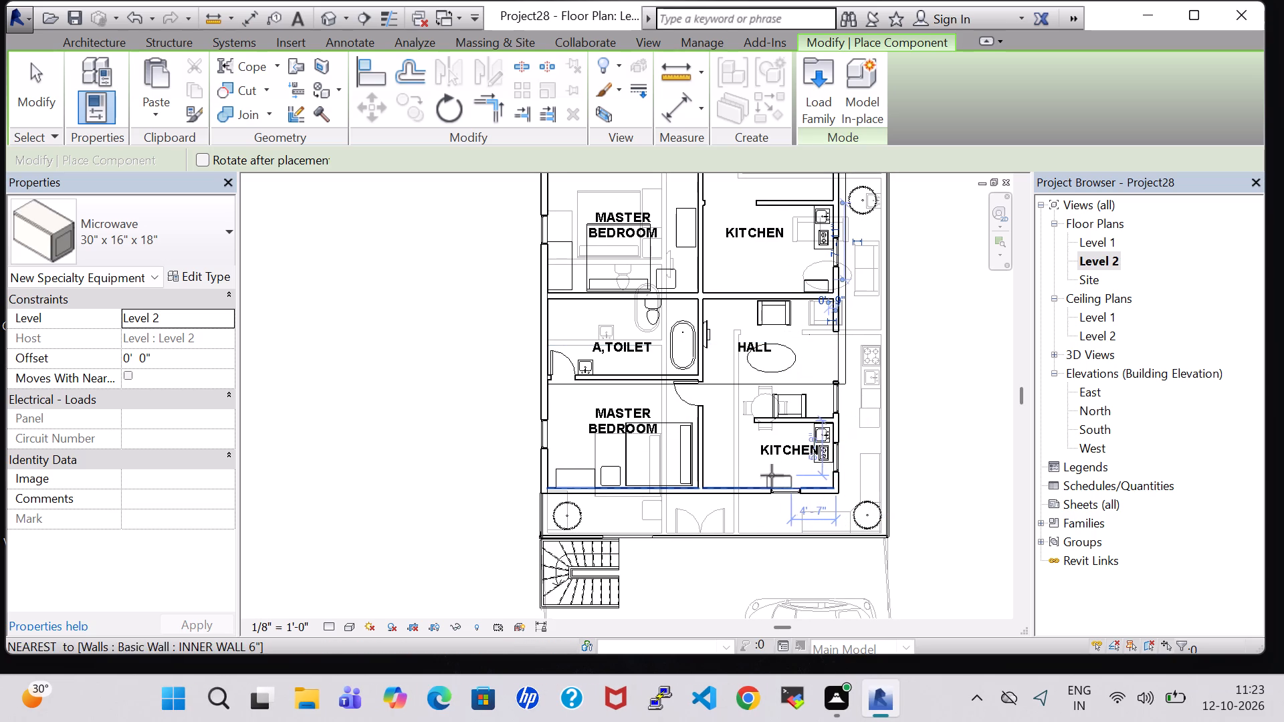
pyautogui.scroll(8, 808, 479)
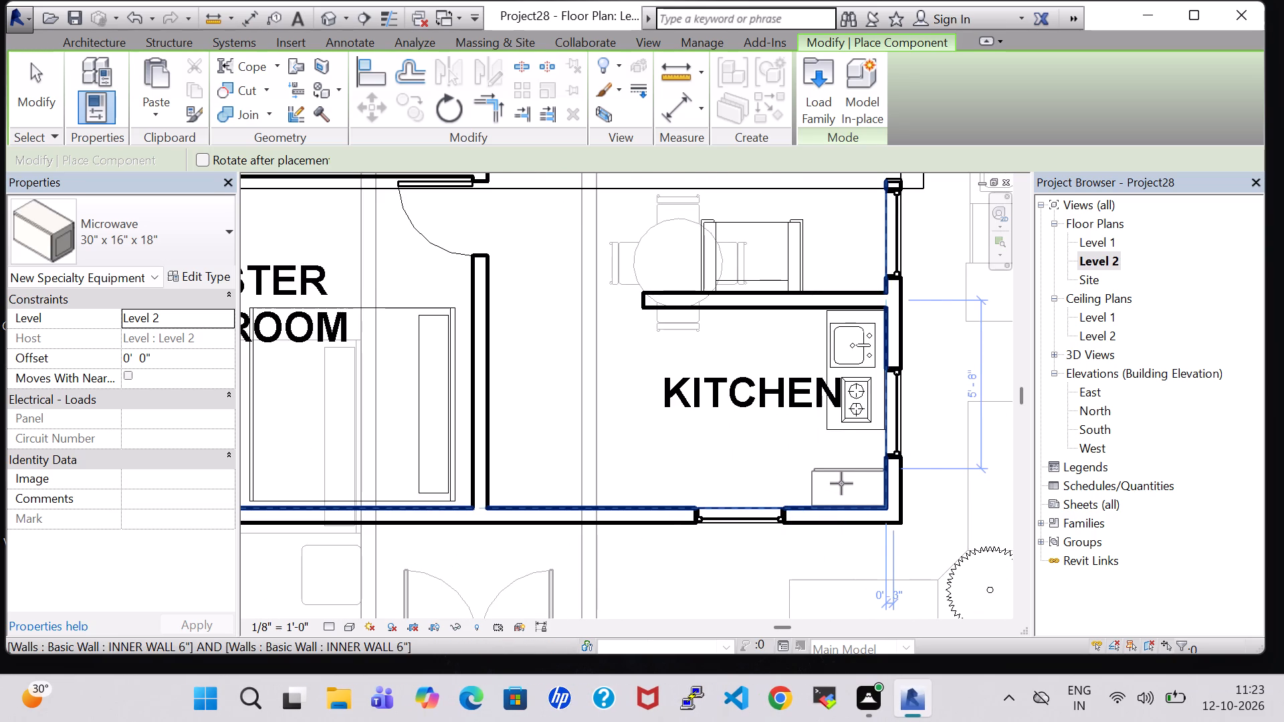
pyautogui.click(841, 483)
pyautogui.press('Escape')
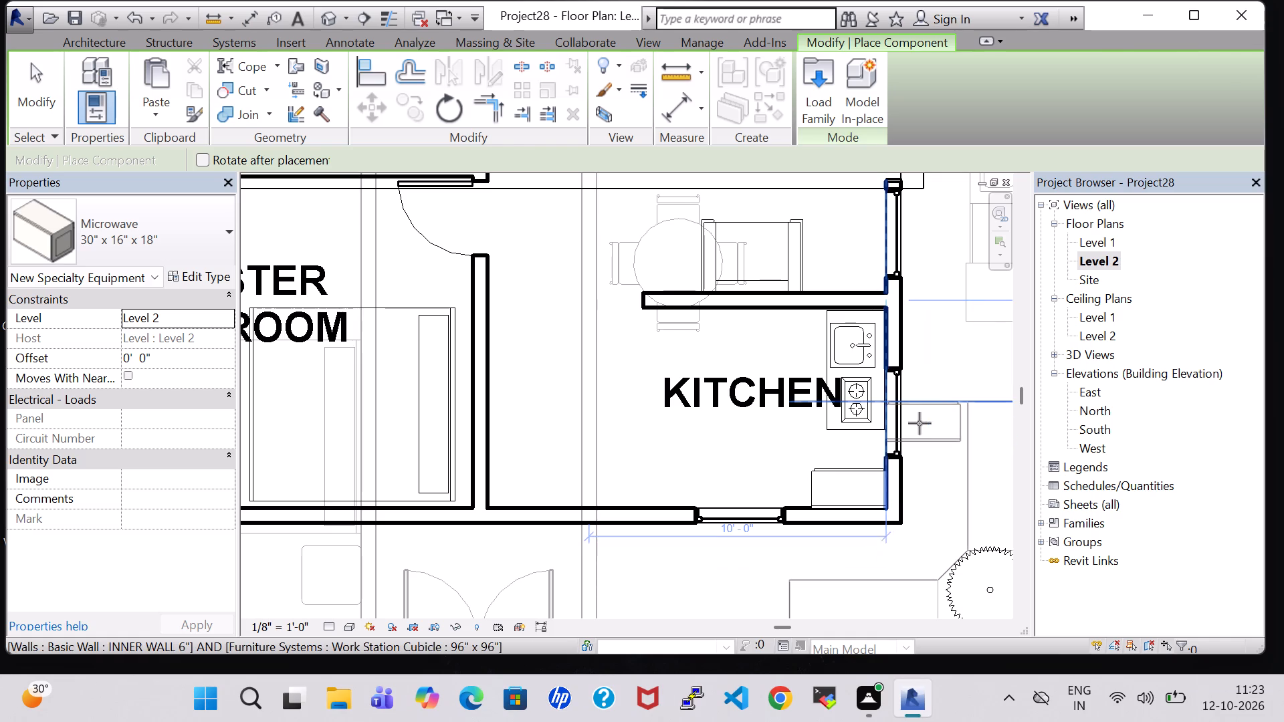
pyautogui.press('Escape')
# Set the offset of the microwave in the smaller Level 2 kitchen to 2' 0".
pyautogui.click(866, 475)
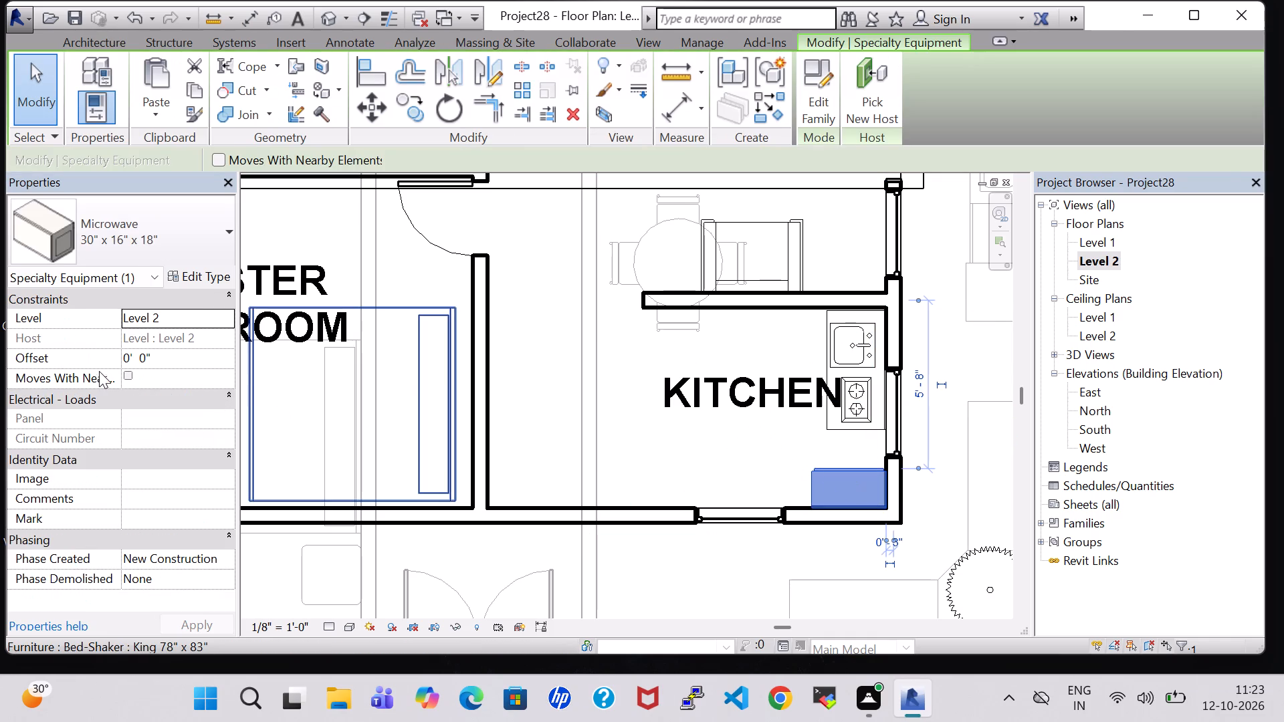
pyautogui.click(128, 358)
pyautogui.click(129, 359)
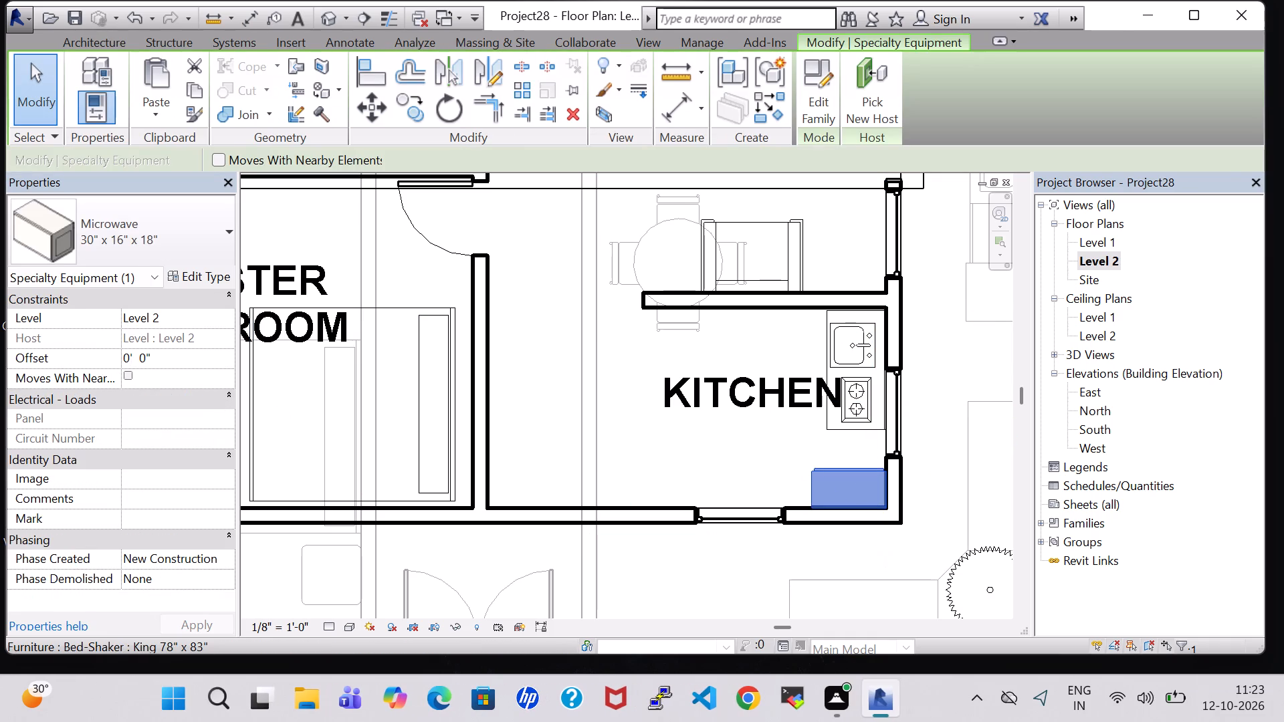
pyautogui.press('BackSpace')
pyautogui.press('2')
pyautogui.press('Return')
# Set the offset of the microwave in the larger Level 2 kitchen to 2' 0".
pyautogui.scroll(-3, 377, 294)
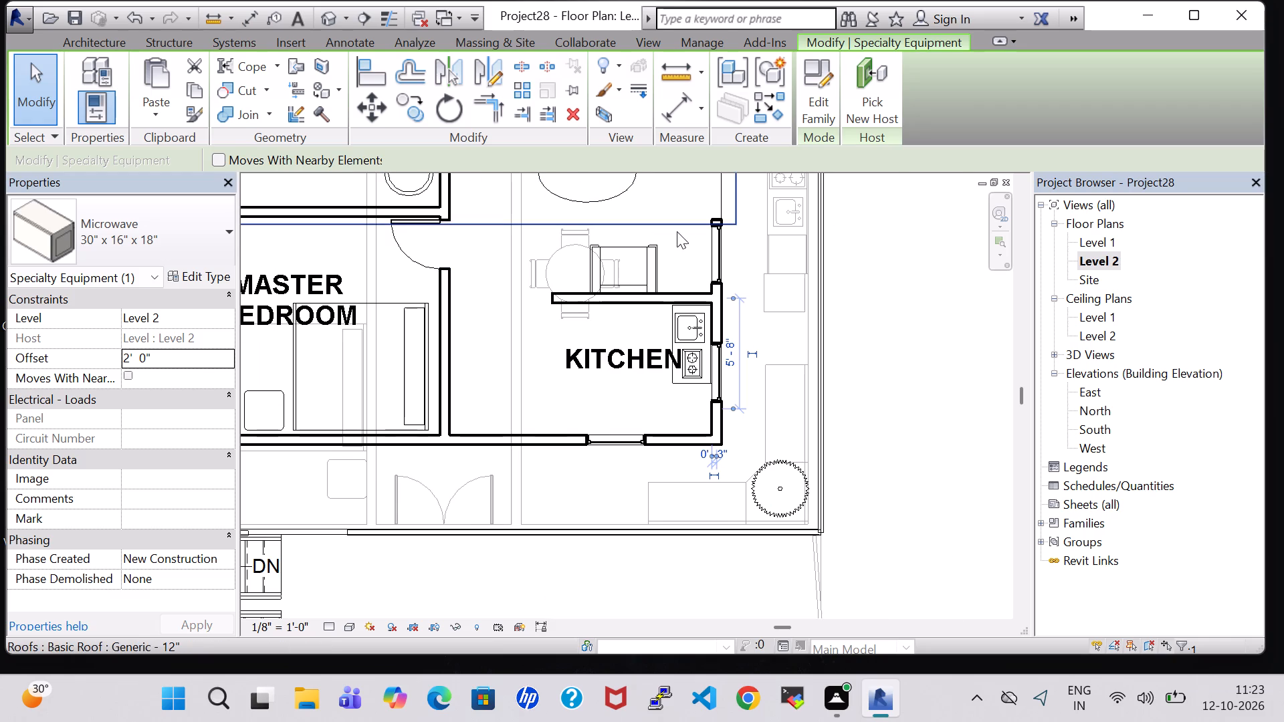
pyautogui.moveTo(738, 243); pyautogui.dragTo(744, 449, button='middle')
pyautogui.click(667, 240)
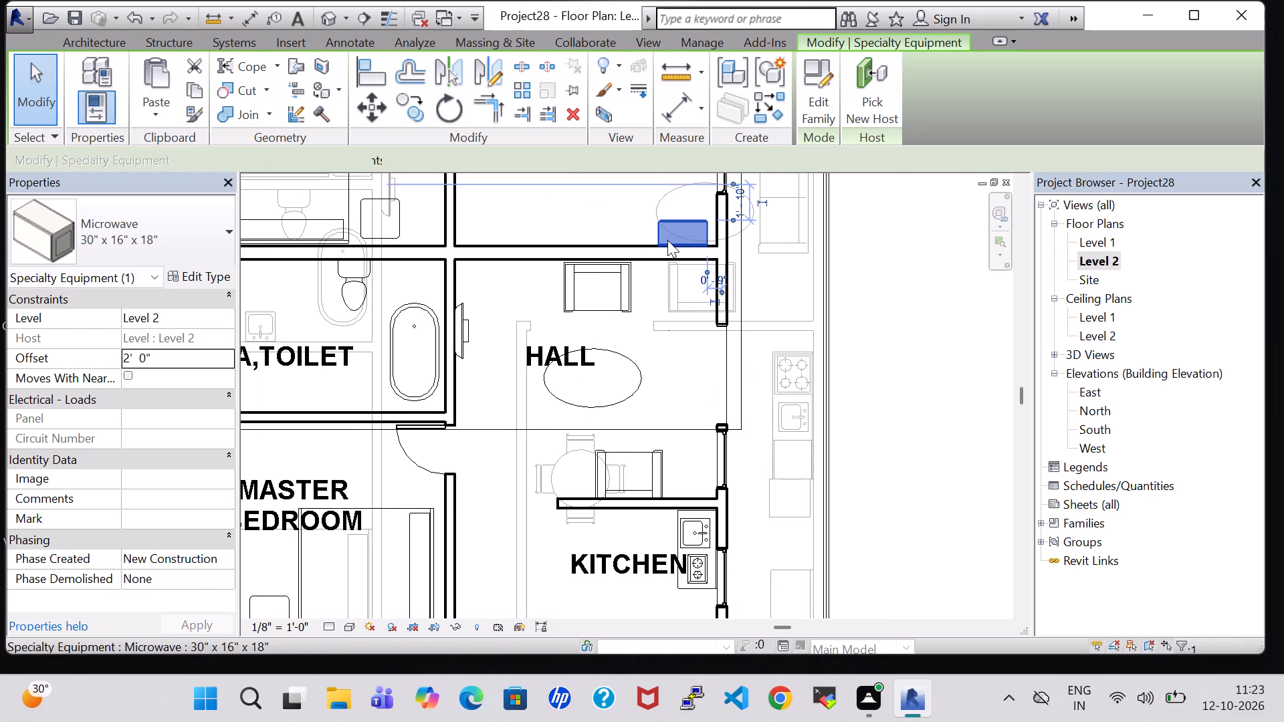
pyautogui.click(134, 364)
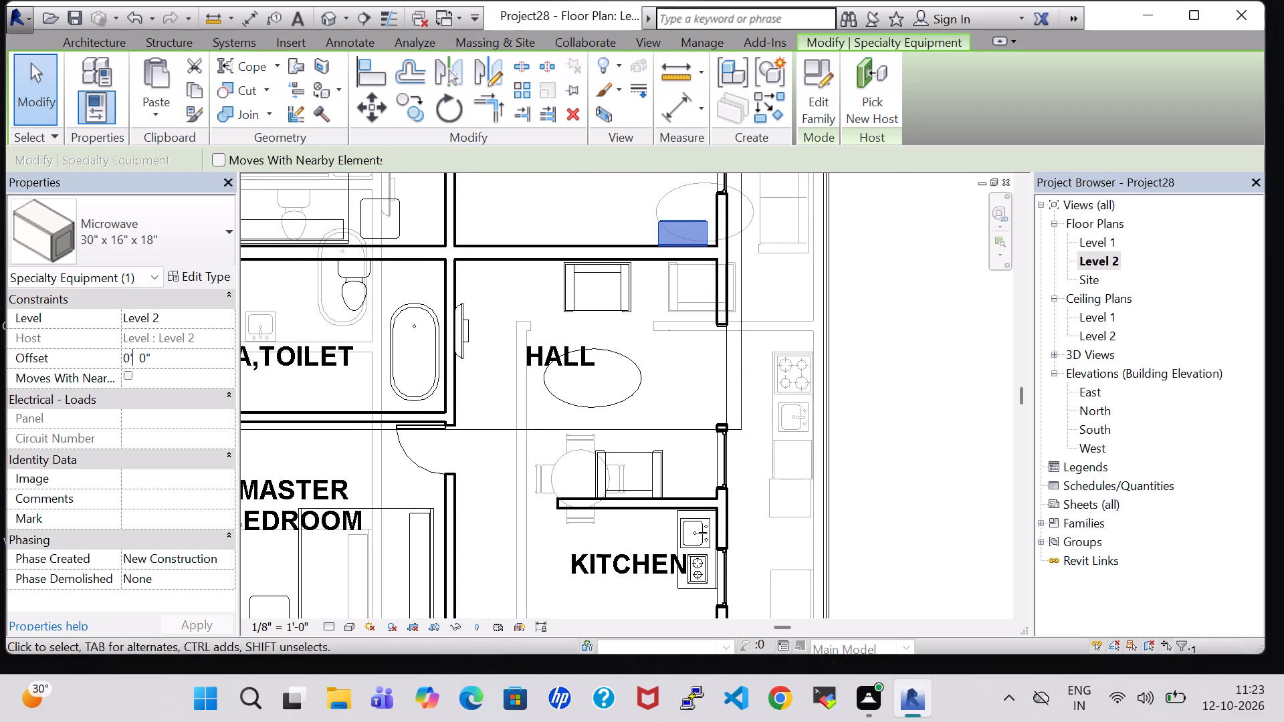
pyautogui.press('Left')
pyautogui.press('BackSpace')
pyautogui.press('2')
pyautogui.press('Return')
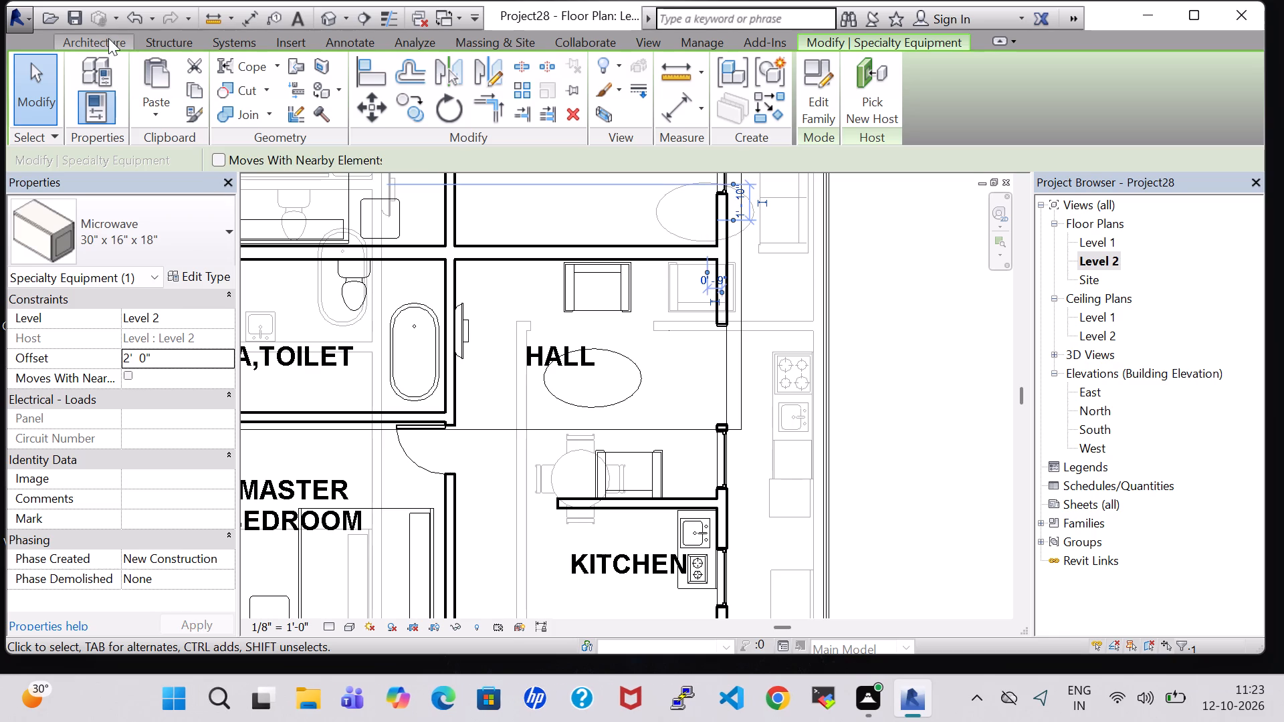
# In the default 3D view, set the offset of the smaller Level 2 kitchen's microwave to 1' 0".
pyautogui.click(323, 19)
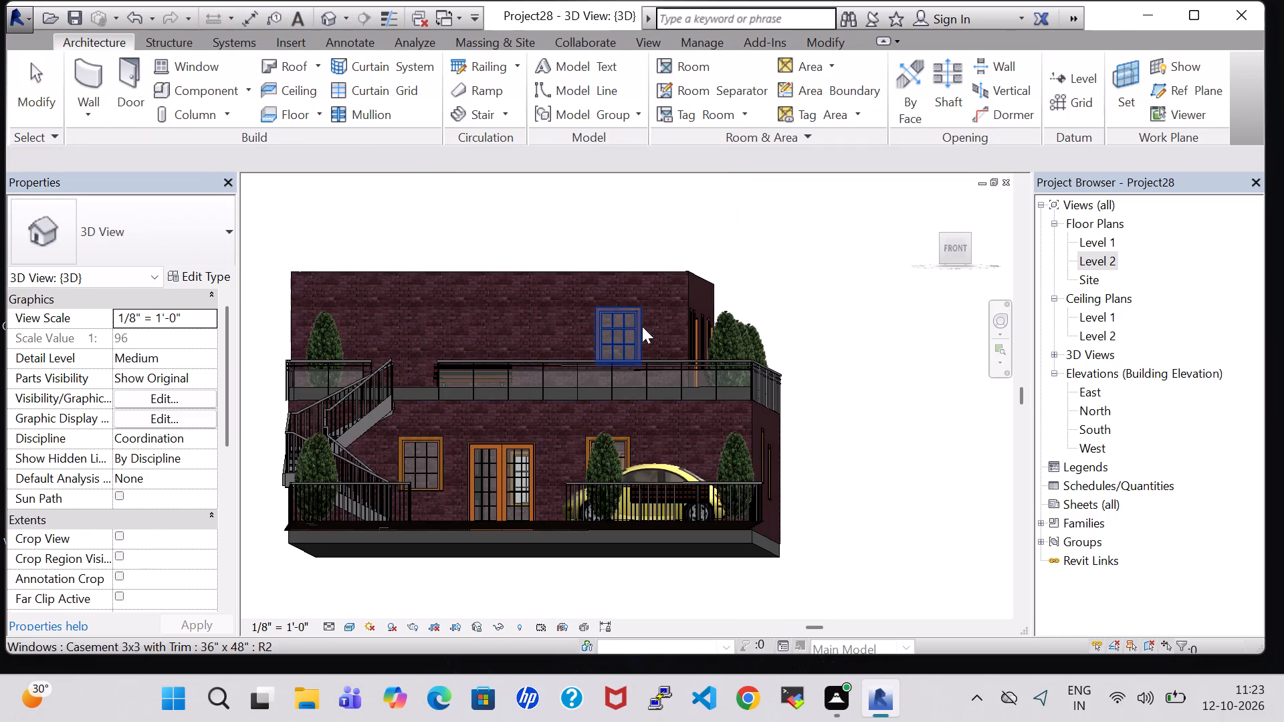
pyautogui.keyDown('shift'); pyautogui.moveTo(735, 255); pyautogui.dragTo(744, 418, button='middle'); pyautogui.keyUp('shift')
pyautogui.keyDown('shift'); pyautogui.scroll(1, 735, 255); pyautogui.keyUp('shift')
pyautogui.keyDown('shift'); pyautogui.moveTo(744, 368); pyautogui.dragTo(770, 548, button='middle'); pyautogui.keyUp('shift')
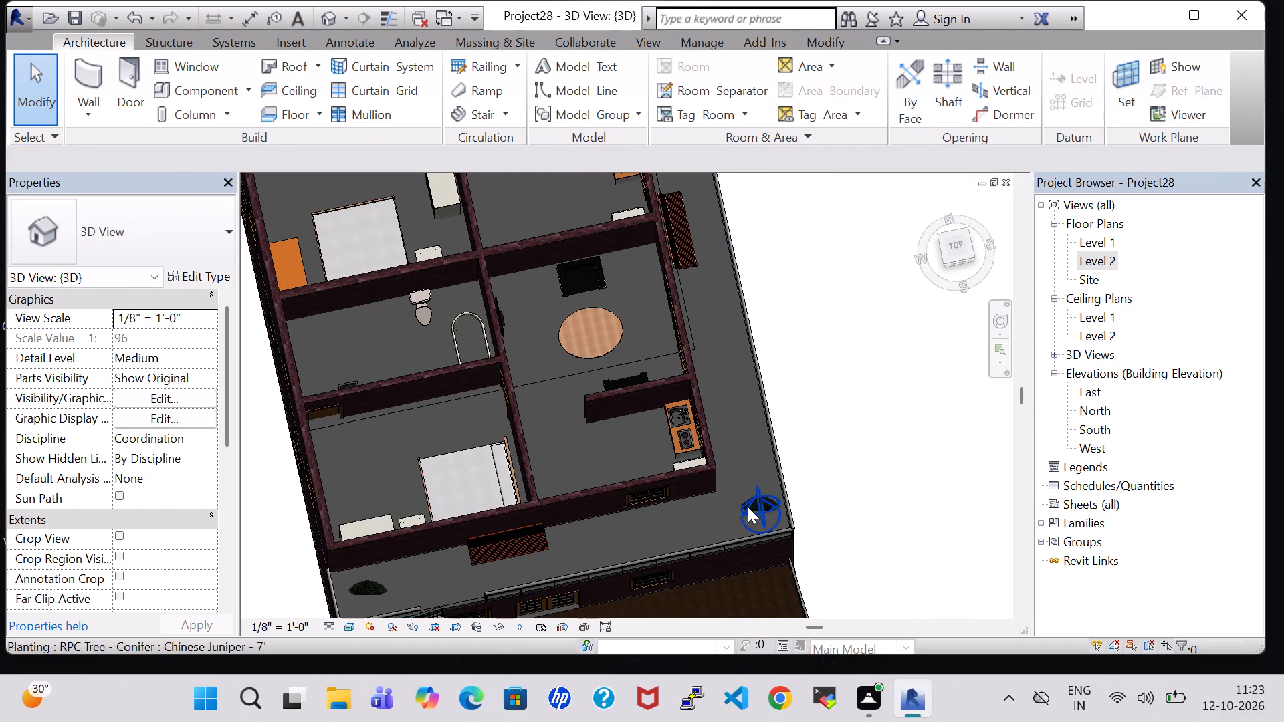
pyautogui.moveTo(842, 441); pyautogui.dragTo(966, 471, button='middle')
pyautogui.keyDown('shift'); pyautogui.scroll(1, 966, 471); pyautogui.keyUp('shift')
pyautogui.moveTo(608, 397); pyautogui.dragTo(609, 397, button='middle')
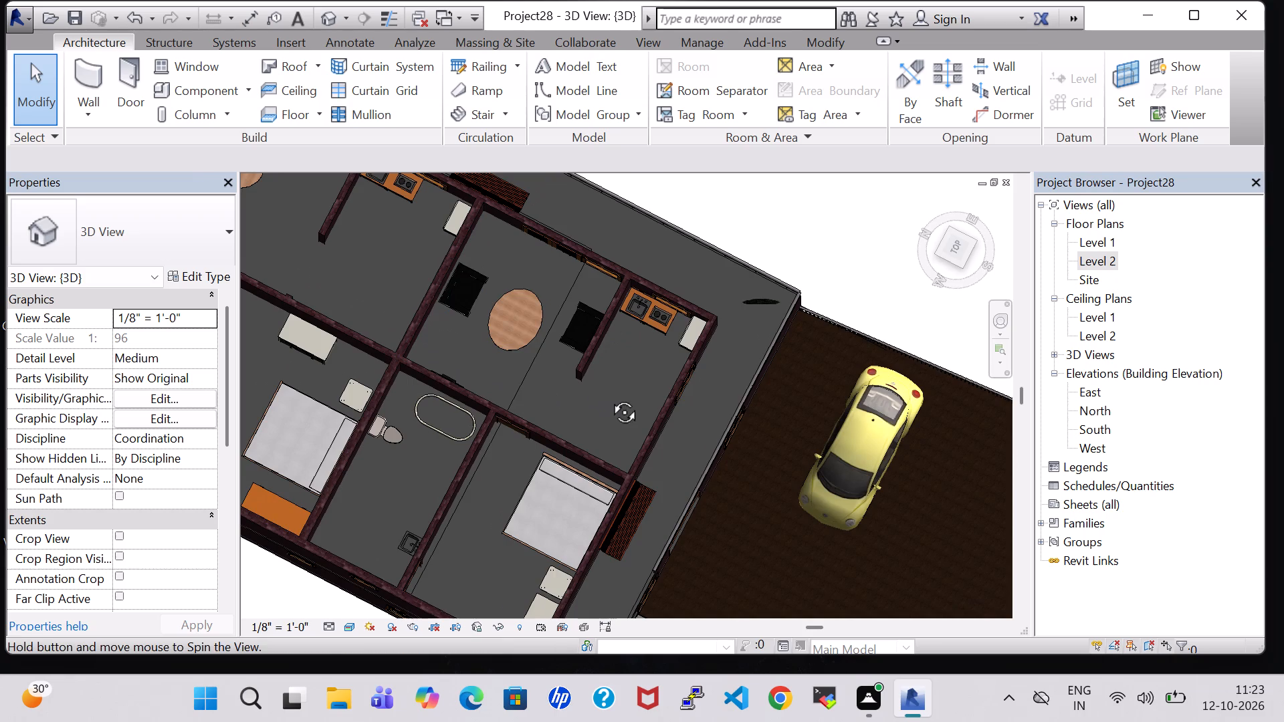
pyautogui.moveTo(609, 397); pyautogui.dragTo(704, 279, button='middle')
pyautogui.keyDown('shift'); pyautogui.scroll(1, 705, 312); pyautogui.keyUp('shift')
pyautogui.scroll(4, 597, 255)
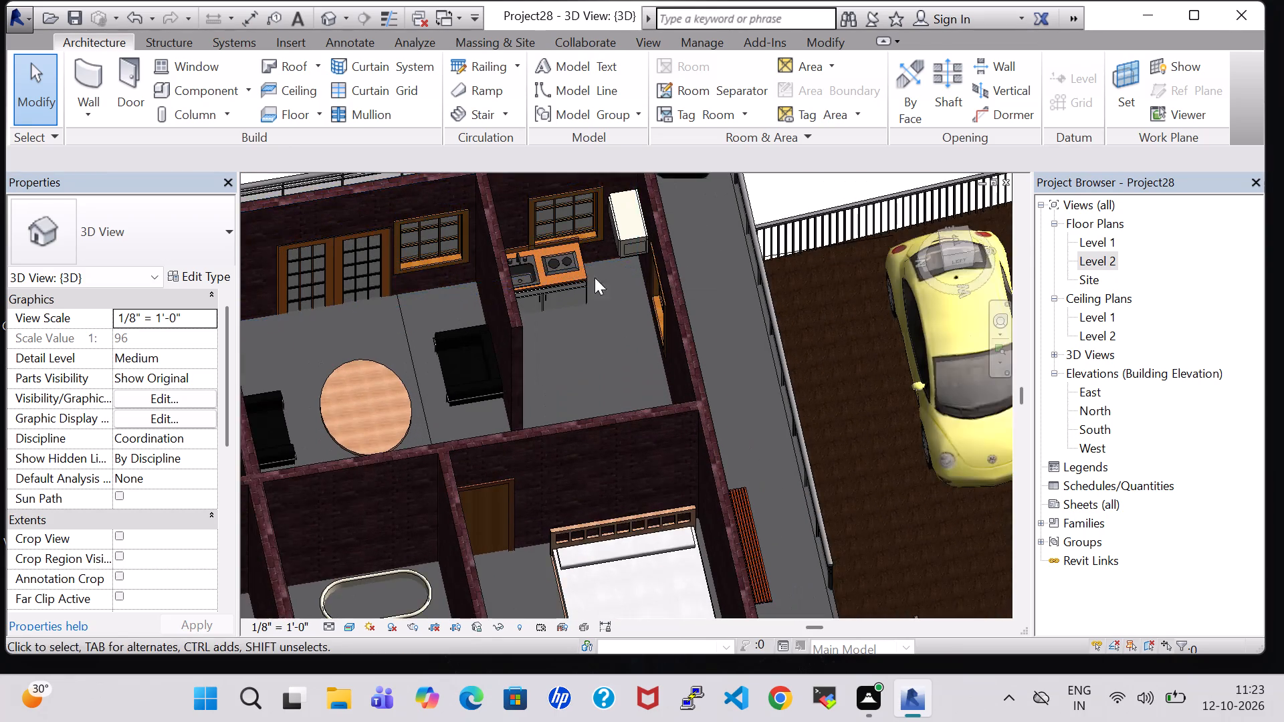
pyautogui.scroll(1, 593, 312)
pyautogui.moveTo(593, 312); pyautogui.dragTo(621, 225, button='middle')
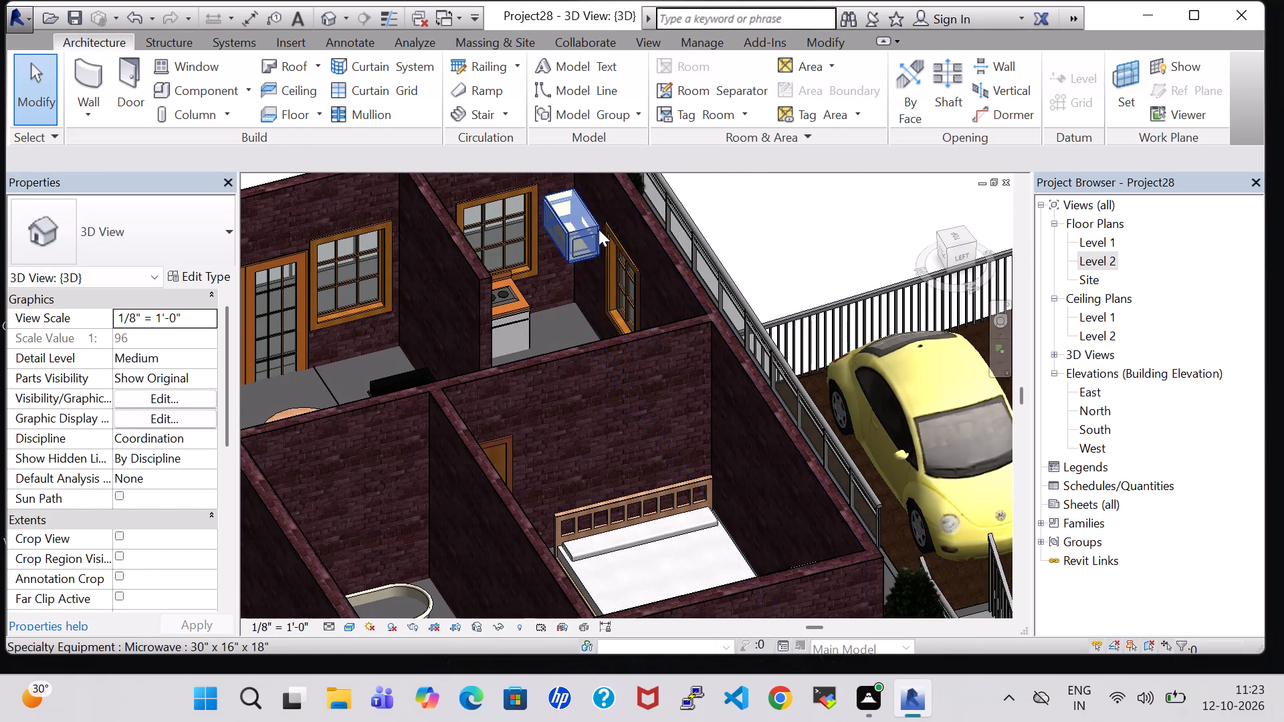
pyautogui.click(572, 229)
pyautogui.click(128, 356)
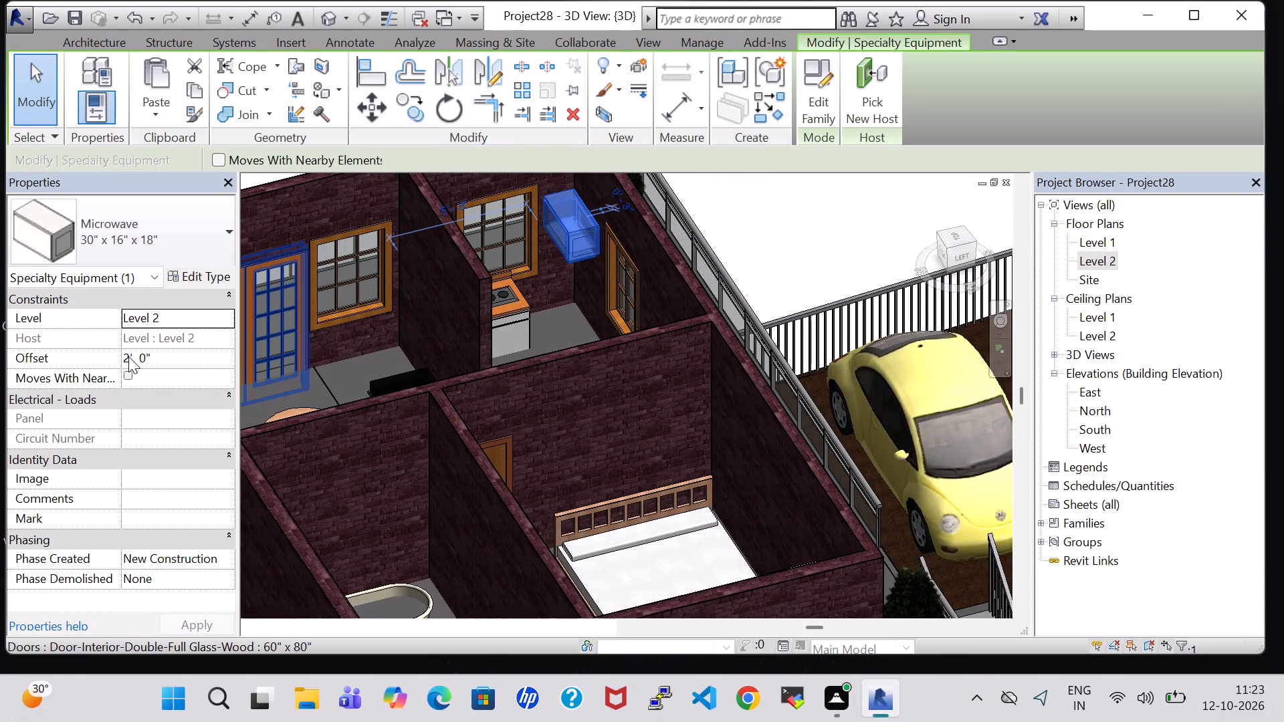
pyautogui.press('Right')
pyautogui.press('BackSpace')
pyautogui.press('1')
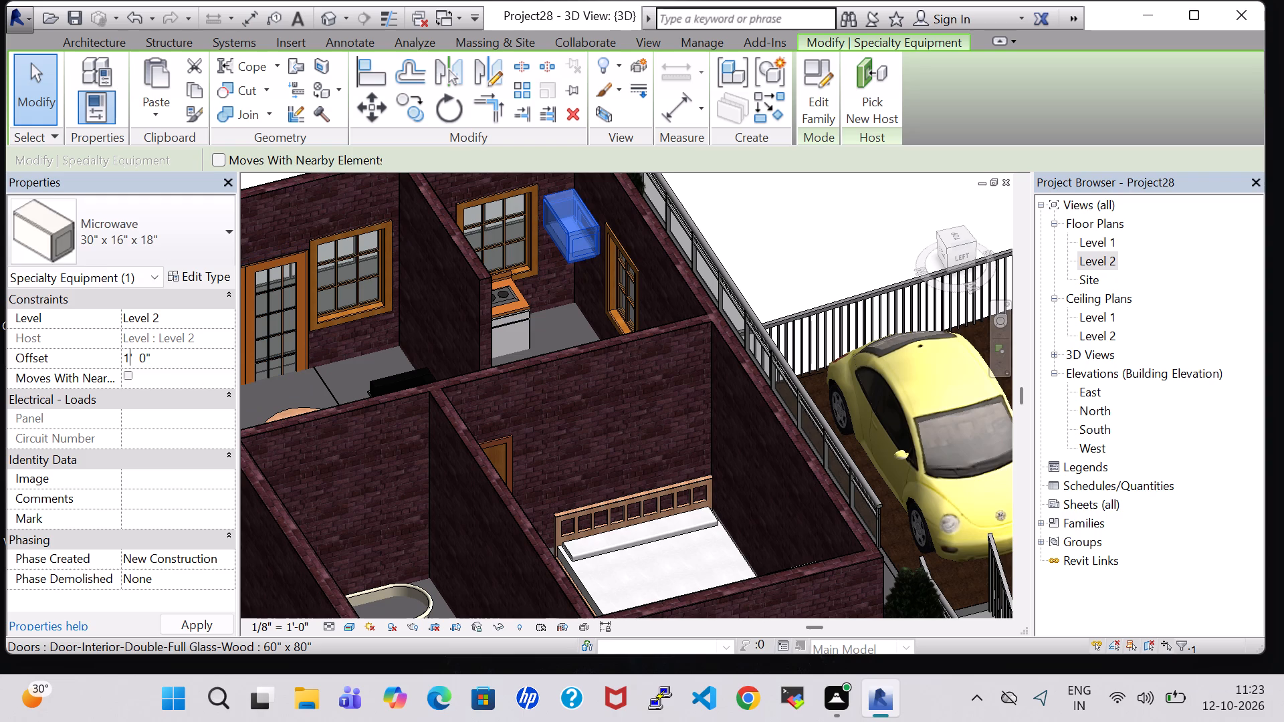
pyautogui.press('Return')
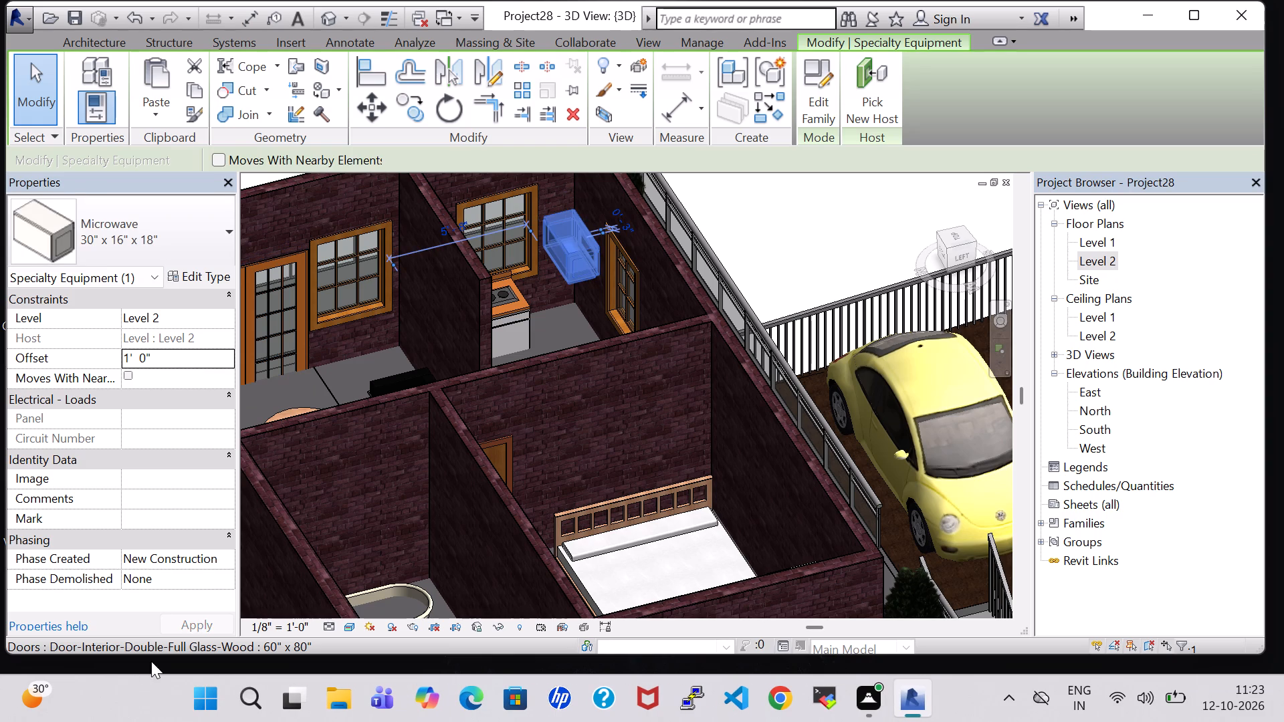
pyautogui.click(712, 191)
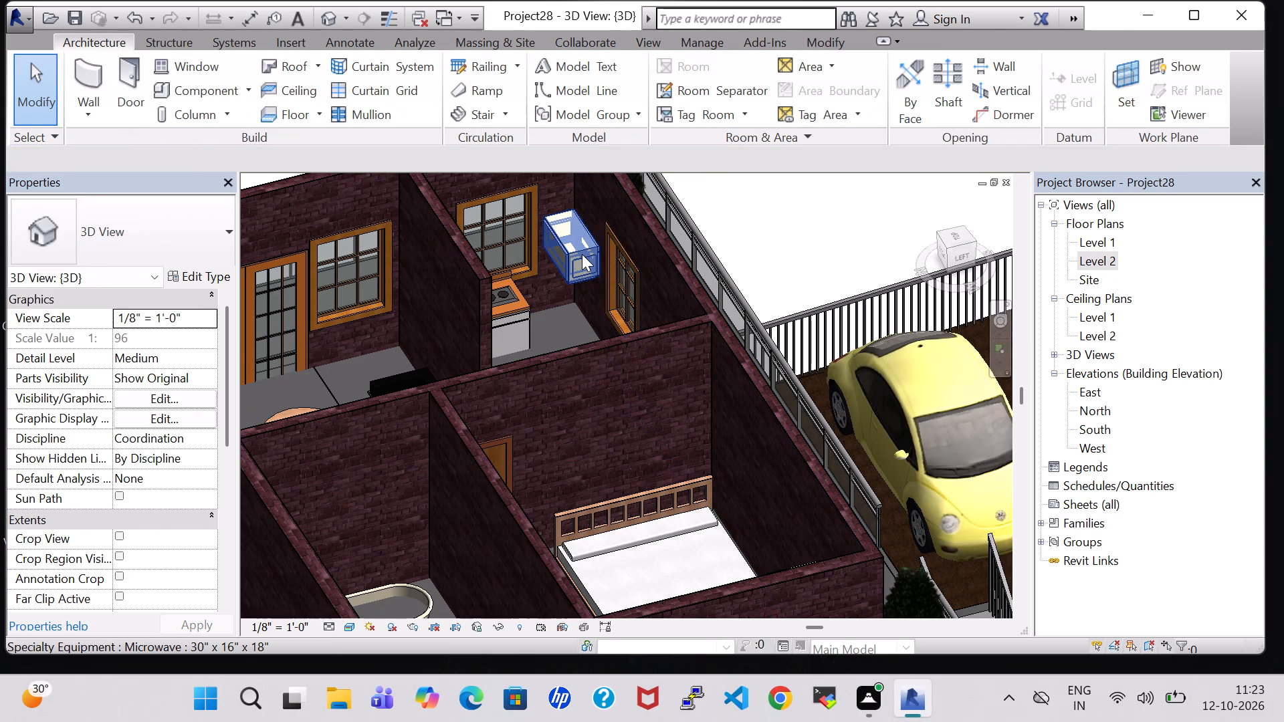
# Nudge the smaller Level 2 kitchen's microwave slightly to fine-tune its position in the wall corner.
pyautogui.click(582, 254)
pyautogui.press('Down')
pyautogui.press('Down')
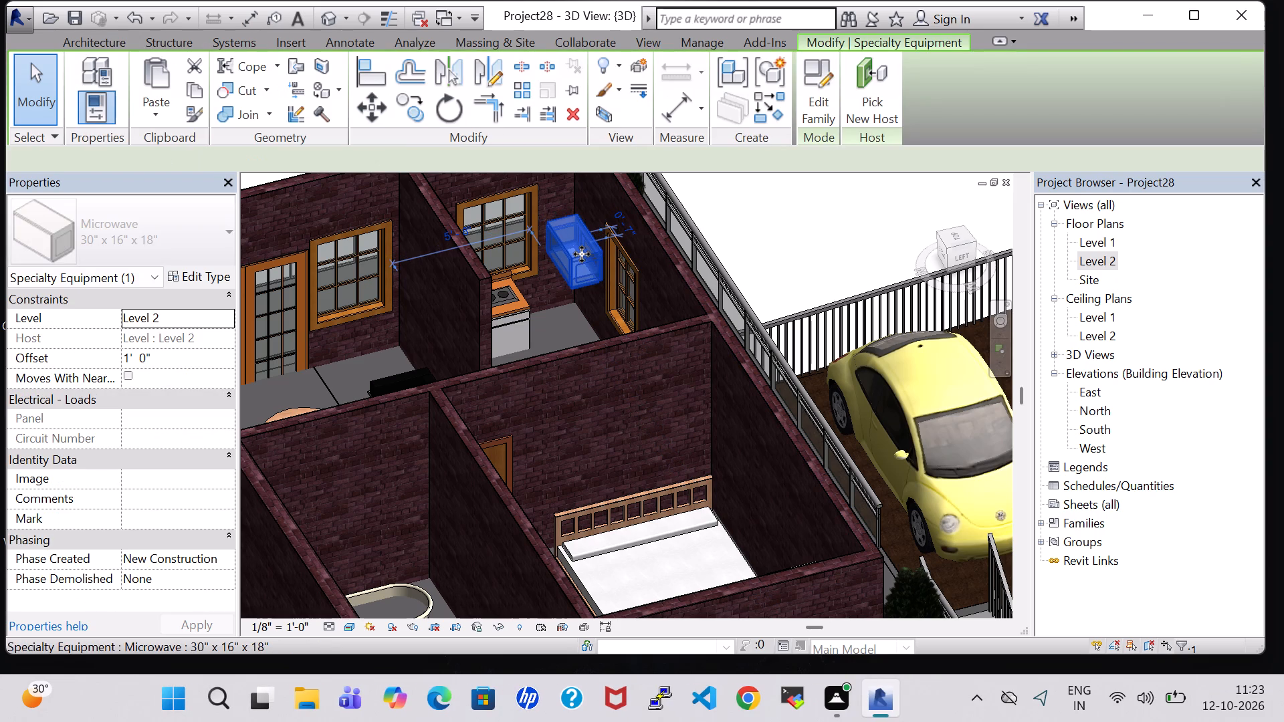
pyautogui.press('Up')
pyautogui.press('Down')
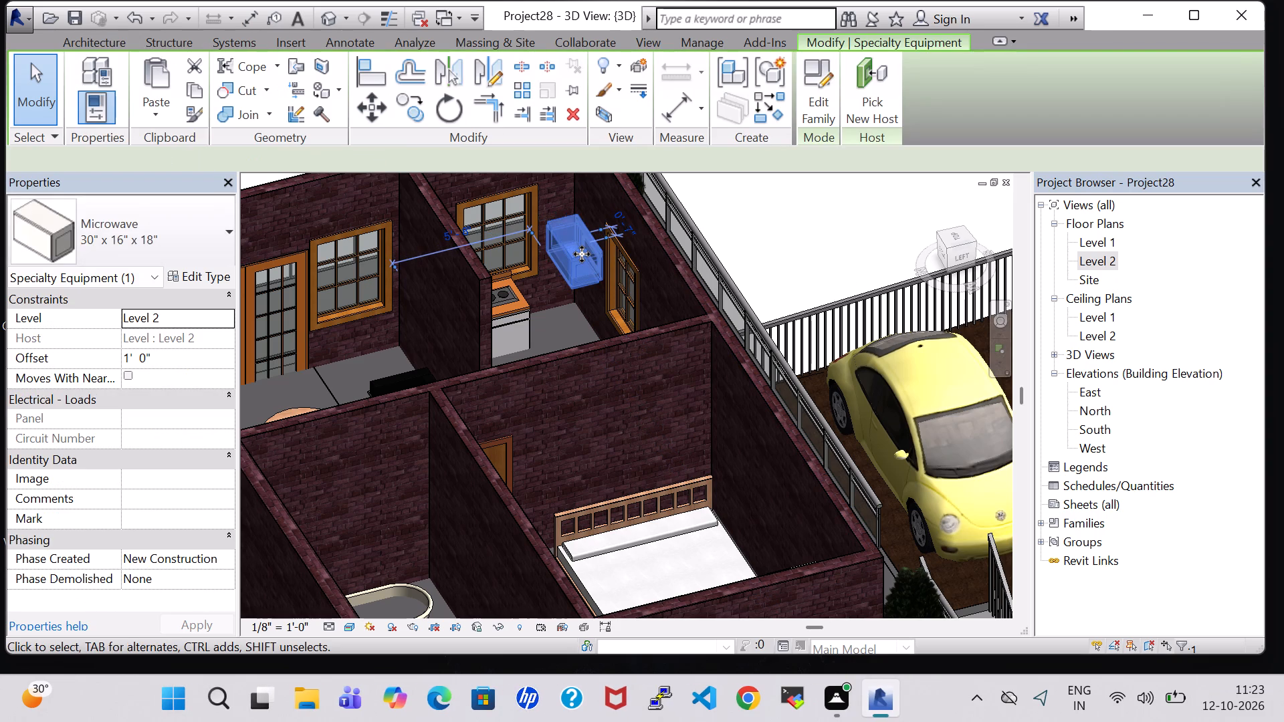
pyautogui.press('Right')
pyautogui.press('Left')
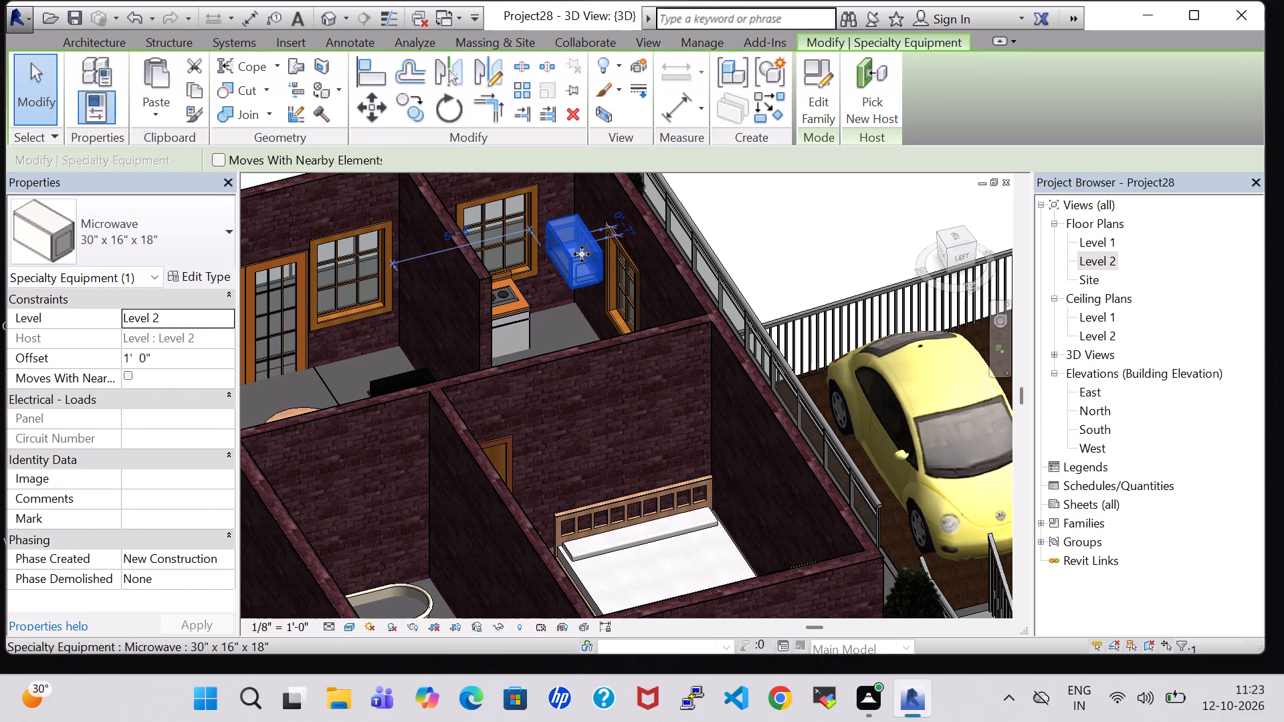
pyautogui.click(828, 229)
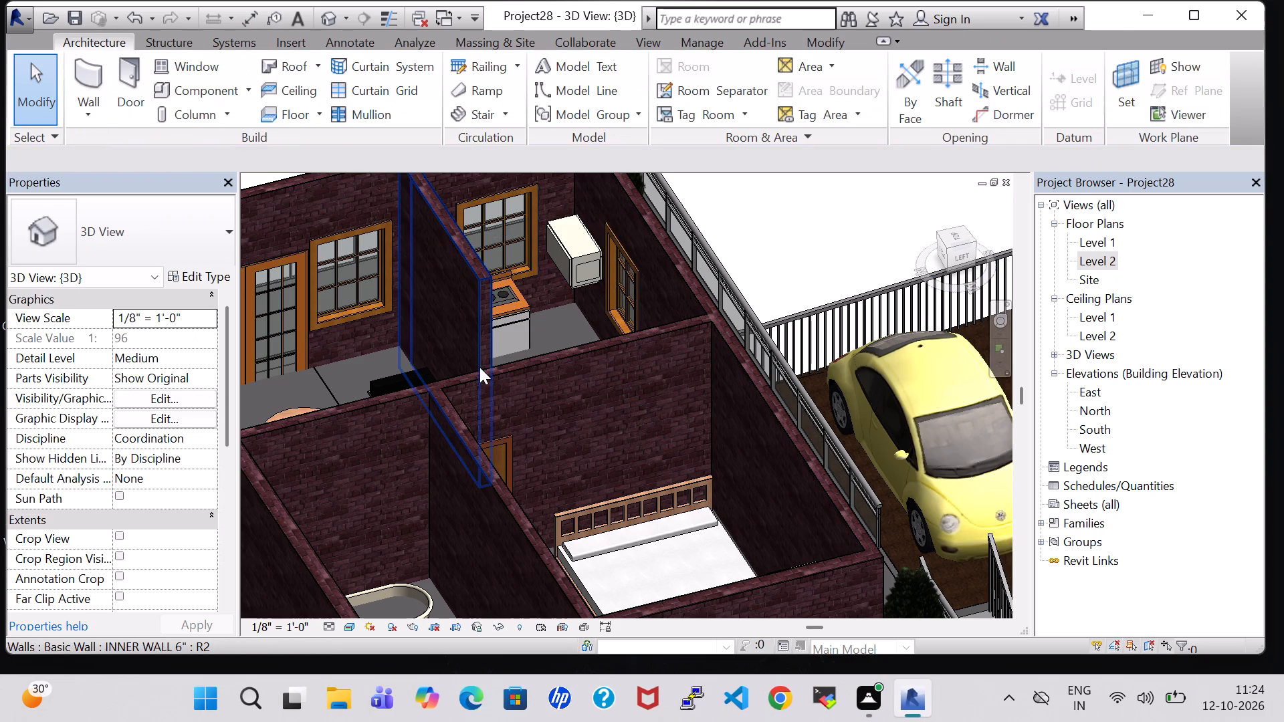
# Set the offset of the larger Level 2 kitchen's microwave, beyond the hall wall, to 1' 0".
pyautogui.keyDown('shift'); pyautogui.moveTo(478, 365); pyautogui.dragTo(568, 295, button='middle'); pyautogui.keyUp('shift')
pyautogui.scroll(1, 570, 211)
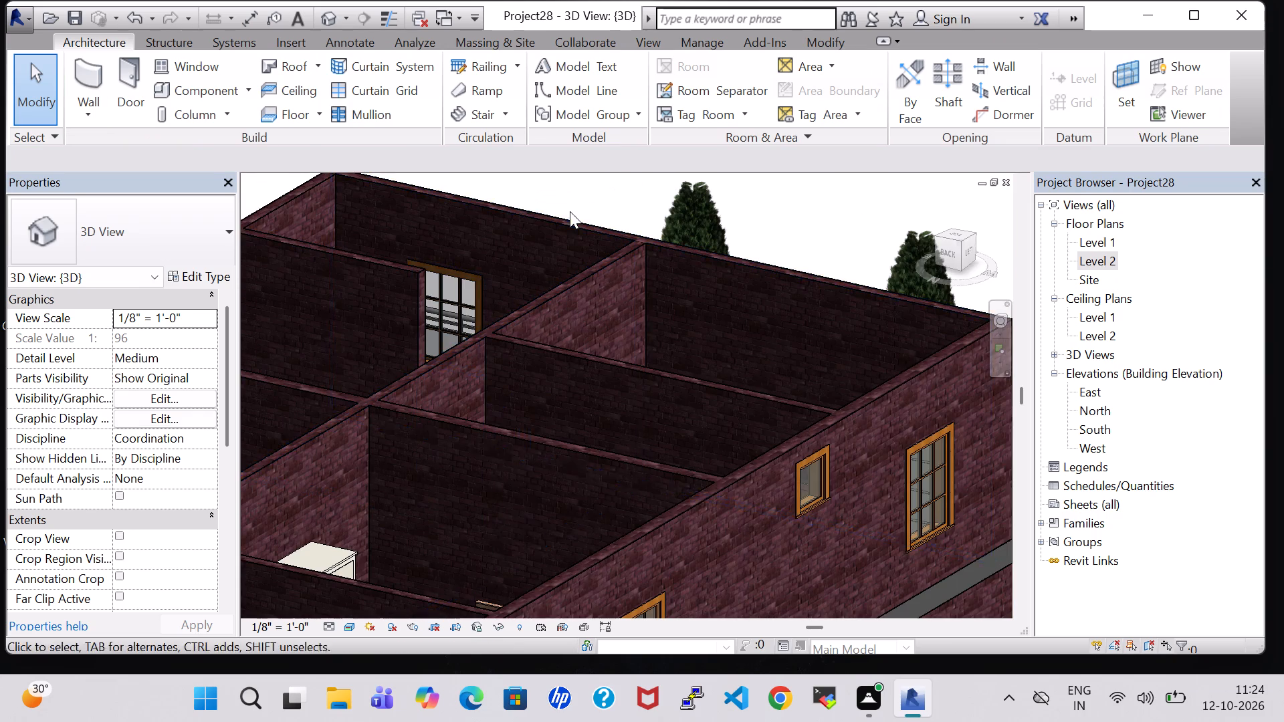
pyautogui.middleClick(570, 211)
pyautogui.moveTo(588, 195); pyautogui.dragTo(626, 314, button='middle')
pyautogui.keyDown('shift'); pyautogui.moveTo(599, 255); pyautogui.dragTo(602, 310, button='middle'); pyautogui.keyUp('shift')
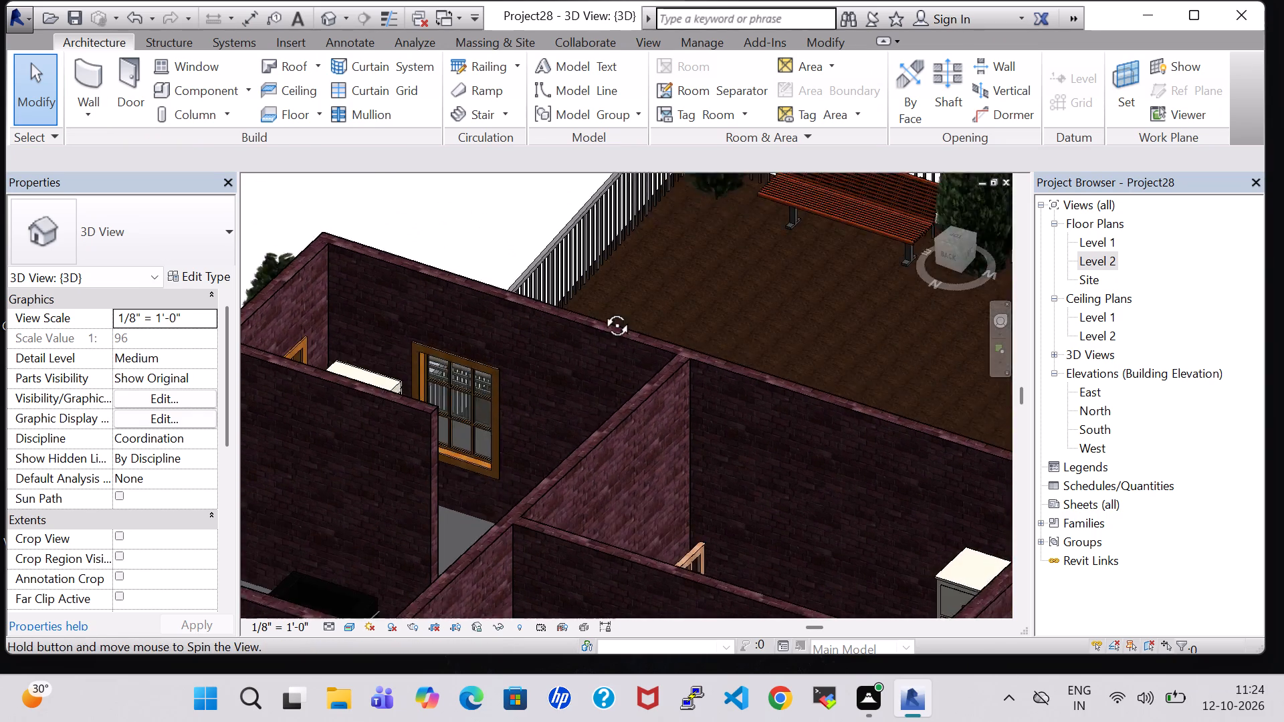
pyautogui.keyDown('shift'); pyautogui.moveTo(602, 310); pyautogui.dragTo(568, 384, button='middle'); pyautogui.keyUp('shift')
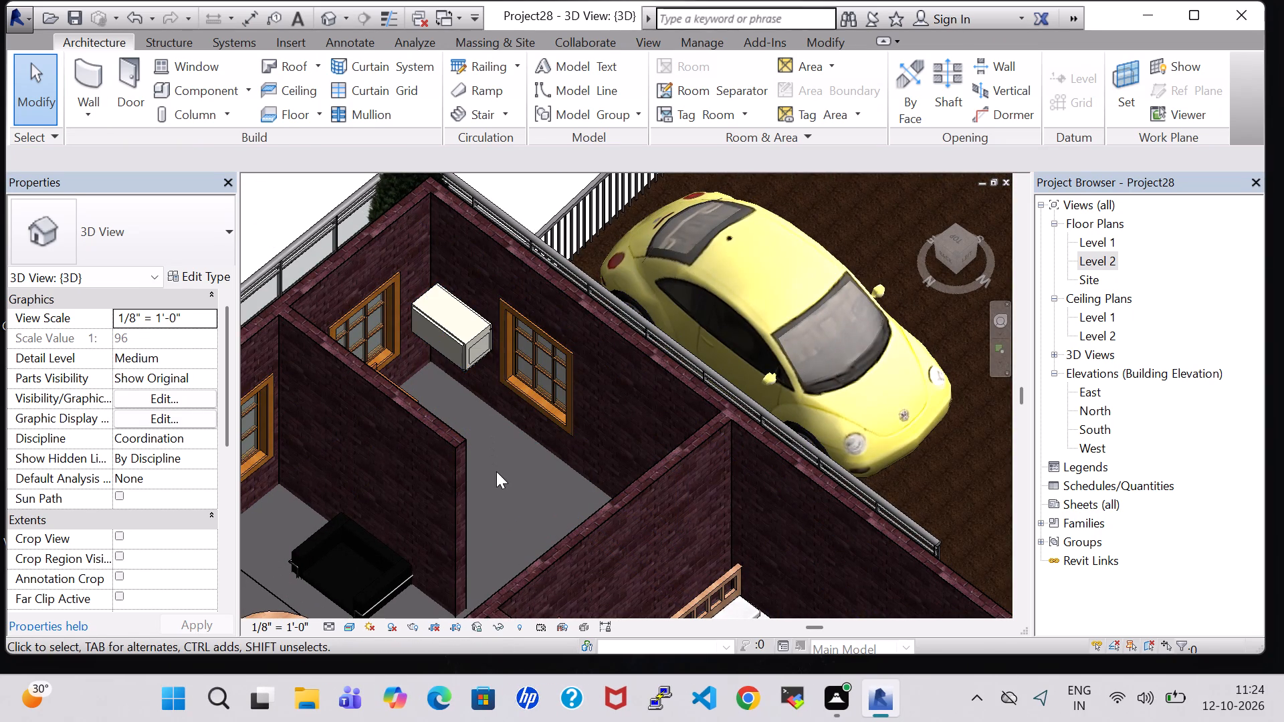
pyautogui.moveTo(497, 477); pyautogui.dragTo(722, 247, button='middle')
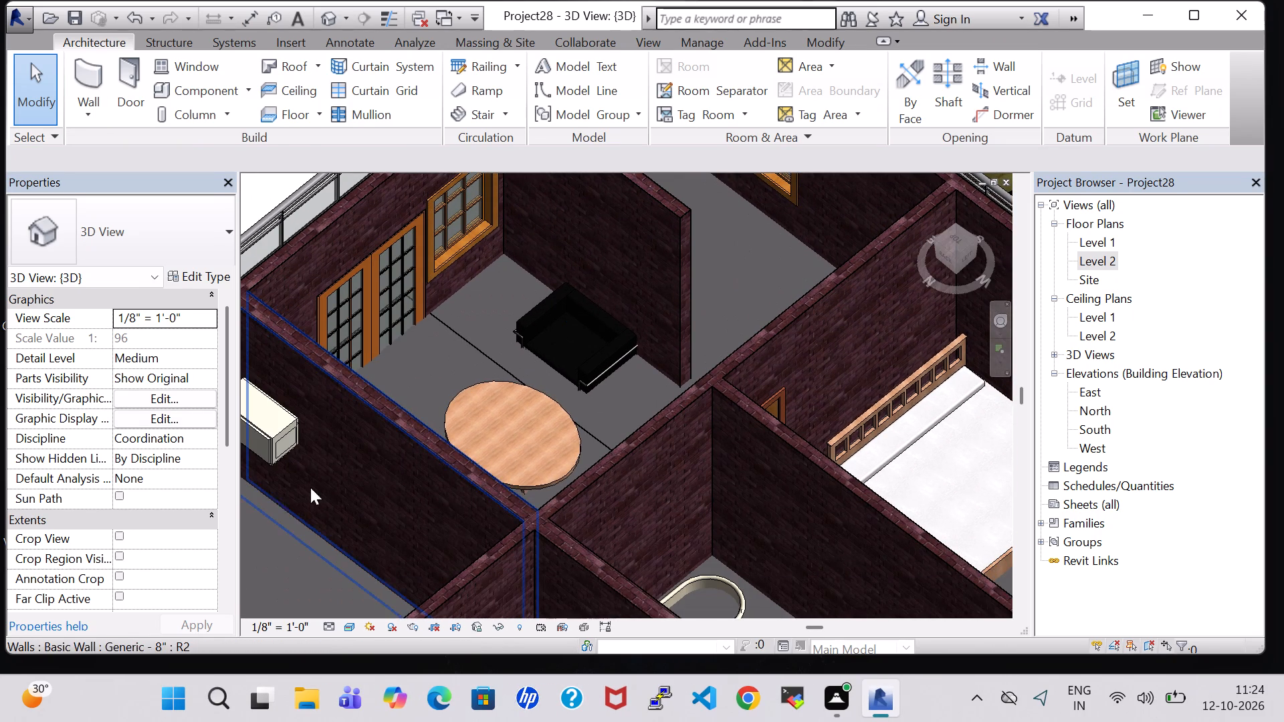
pyautogui.click(265, 453)
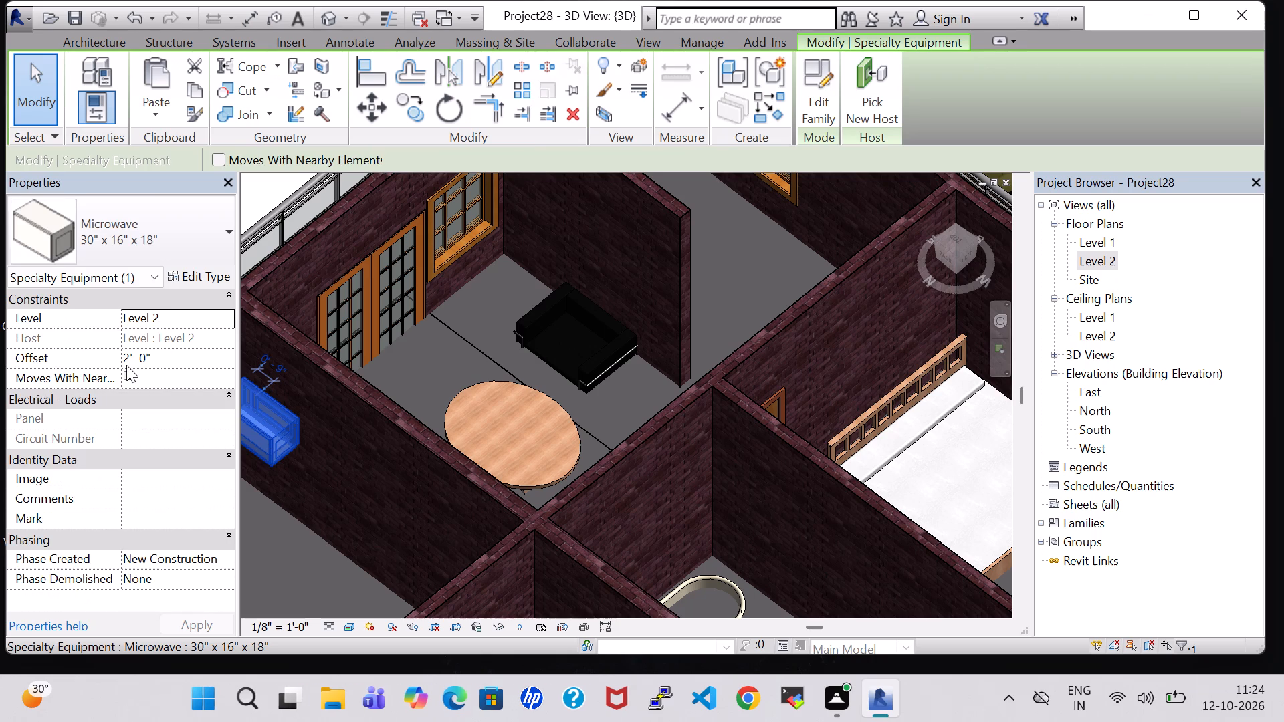
pyautogui.click(126, 361)
pyautogui.click(126, 361)
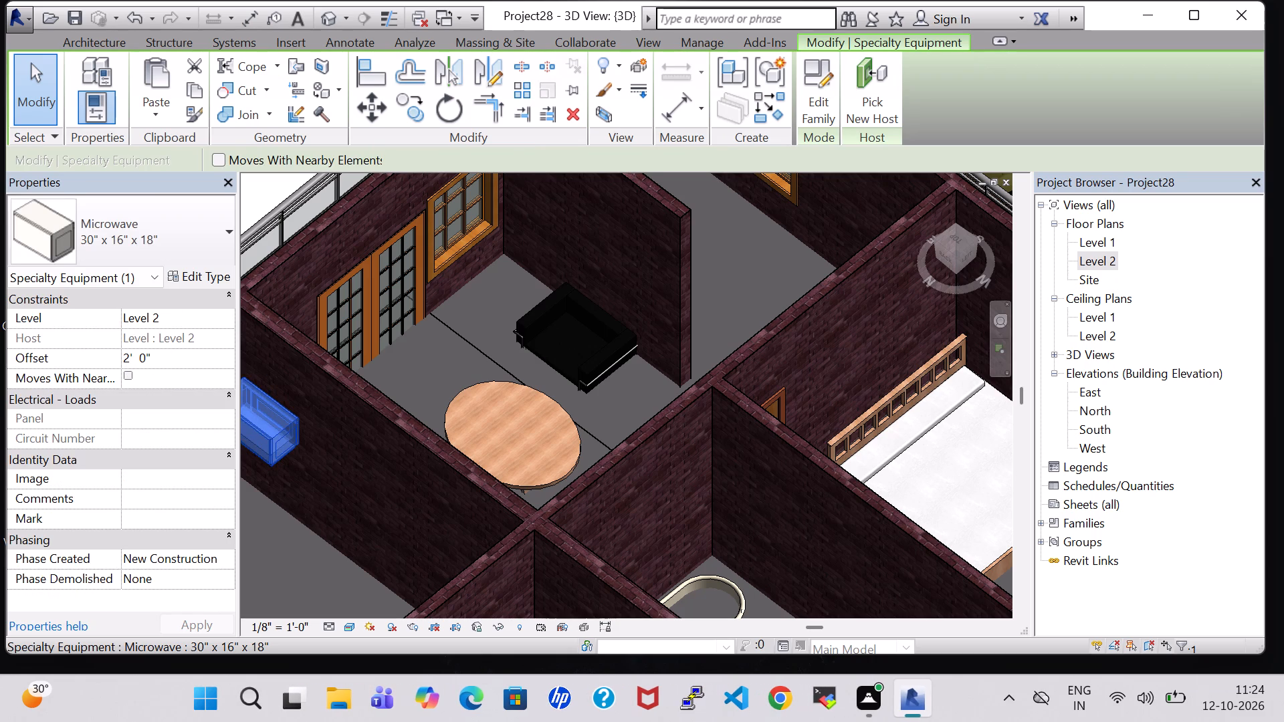
pyautogui.press('BackSpace')
pyautogui.press('1')
pyautogui.press('Return')
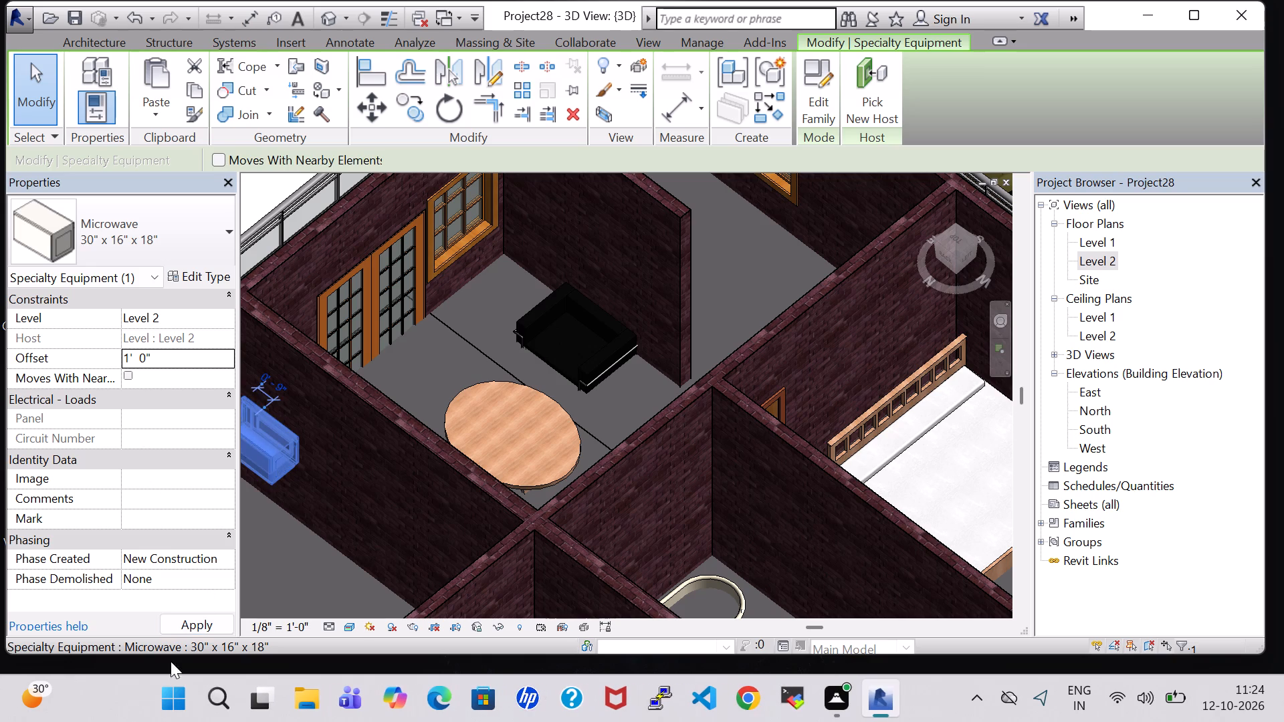
pyautogui.click(306, 572)
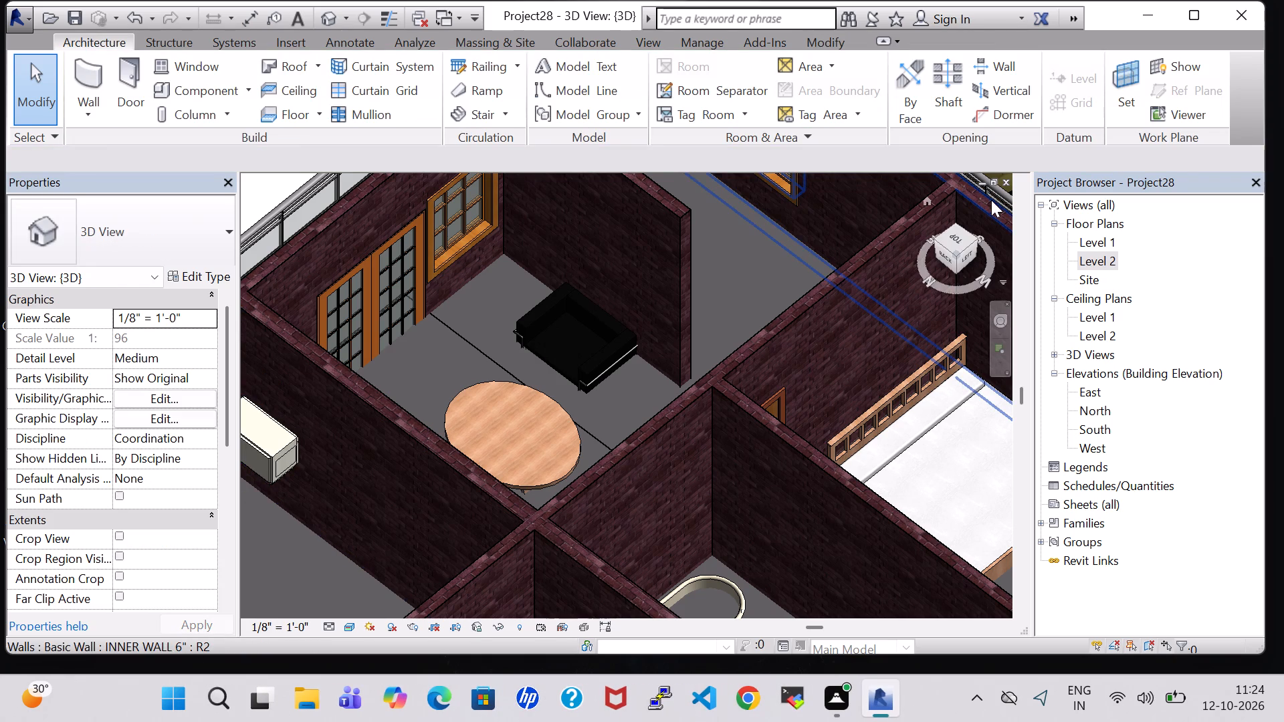
# In the Level 1 floor plan, place a 30" x 16" x 18" microwave on the Kitchen & Dining corner counter, about 3' 6" from the side wall.
pyautogui.doubleClick(1083, 239)
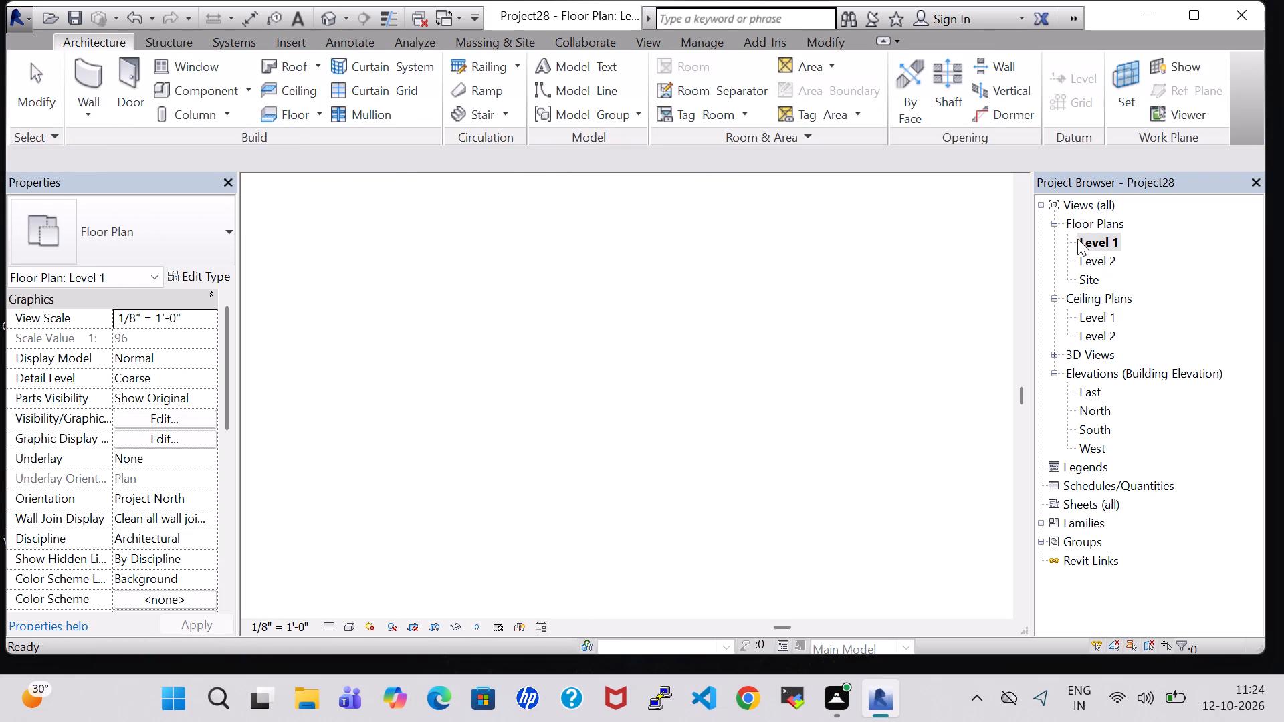
pyautogui.moveTo(791, 291); pyautogui.dragTo(789, 478, button='middle')
pyautogui.scroll(1, 791, 291)
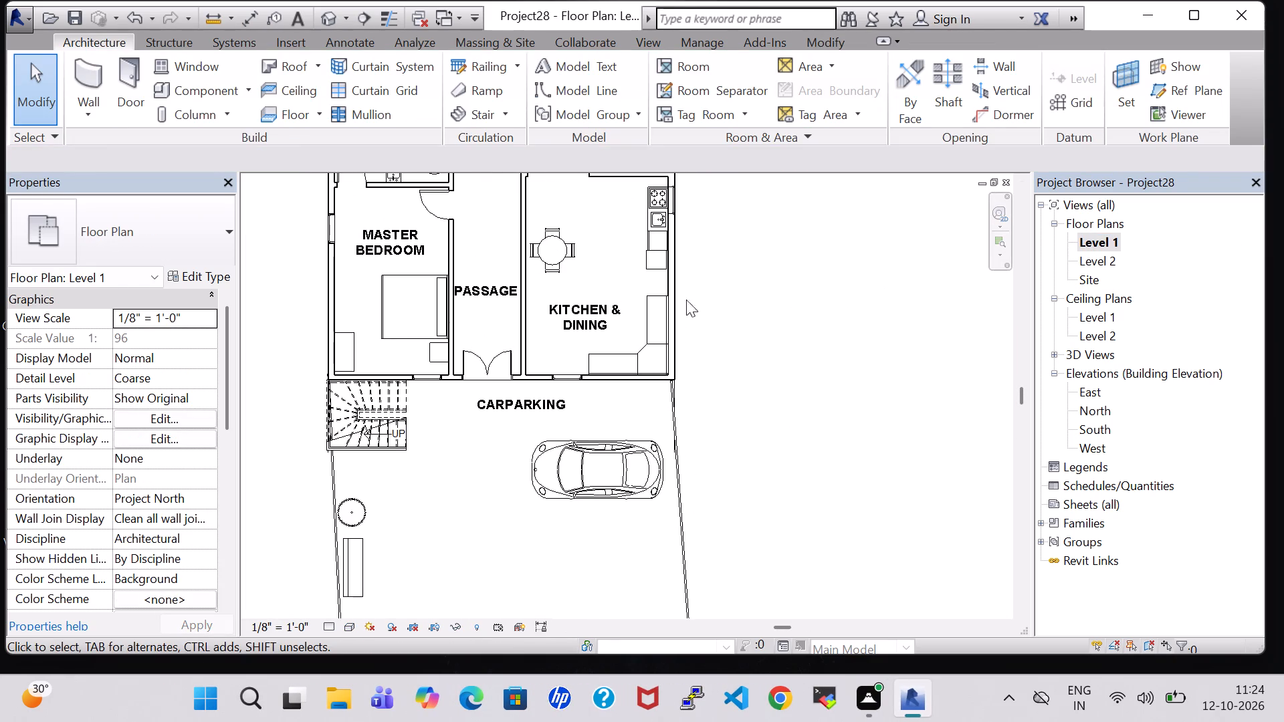
pyautogui.click(185, 98)
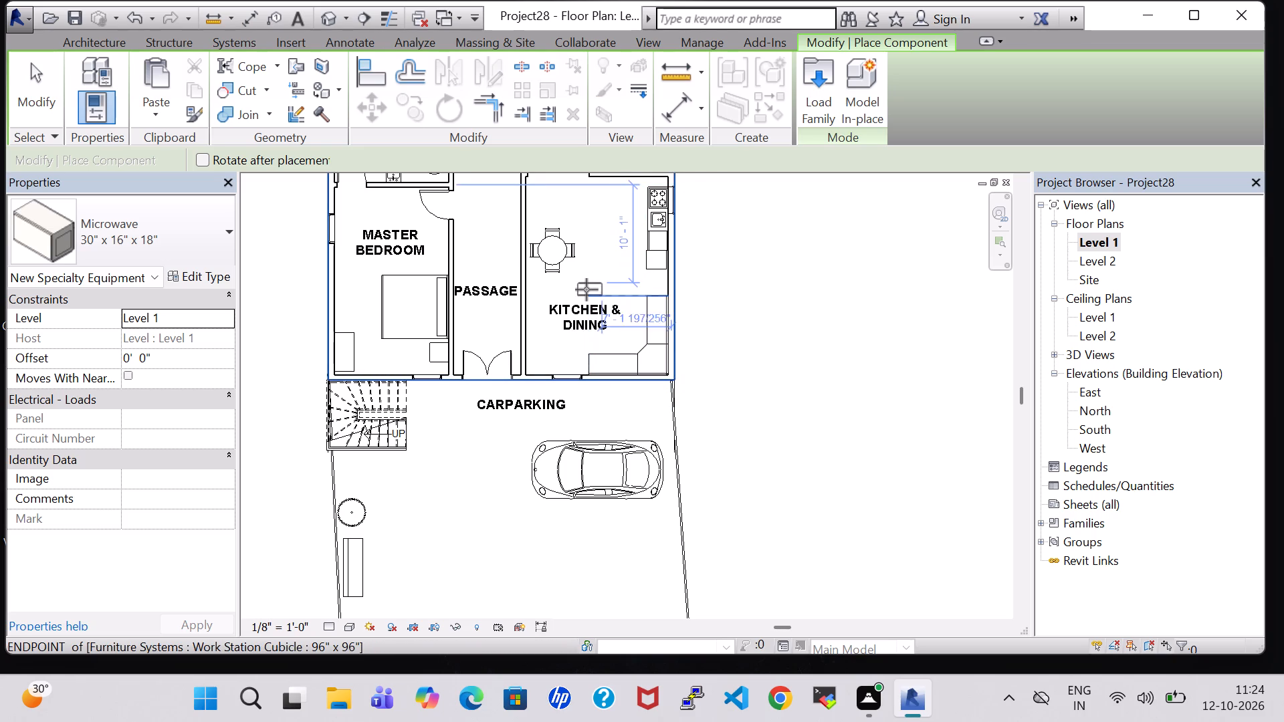
pyautogui.click(618, 367)
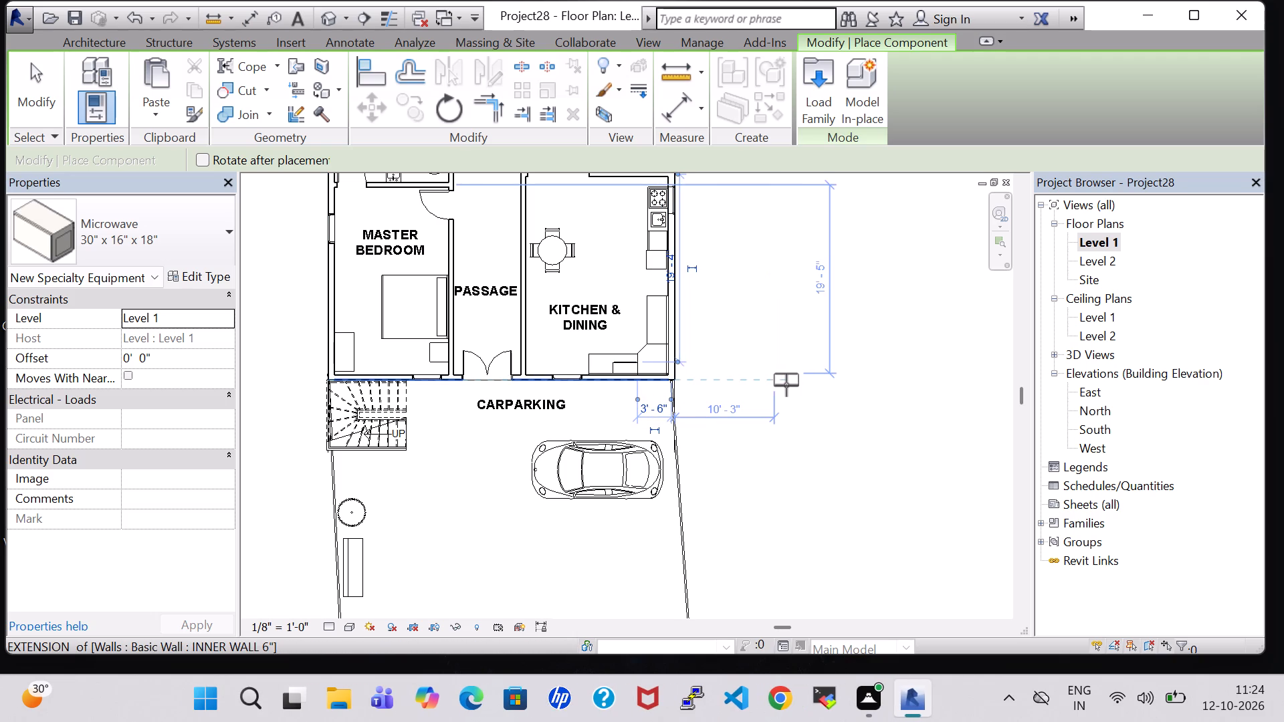
pyautogui.press('Escape')
pyautogui.press('Escape')
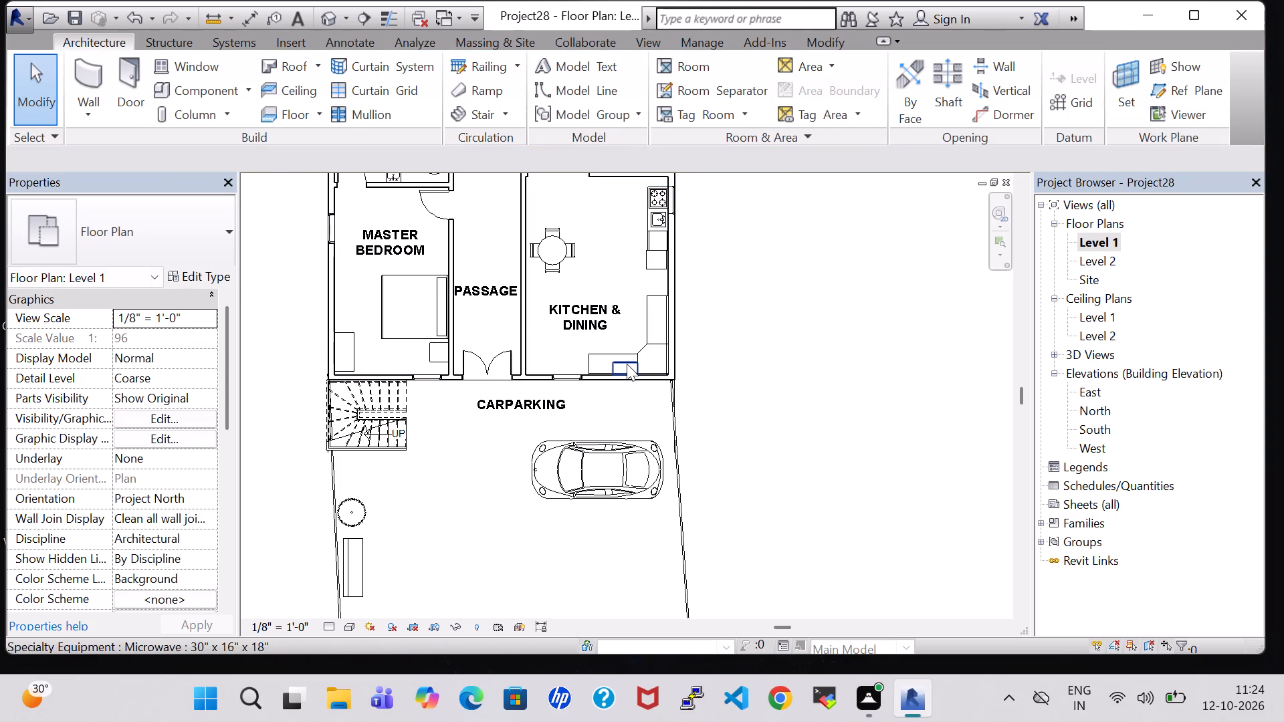
# Set the offset of the Level 1 kitchen's microwave to 1' 0".
pyautogui.click(627, 364)
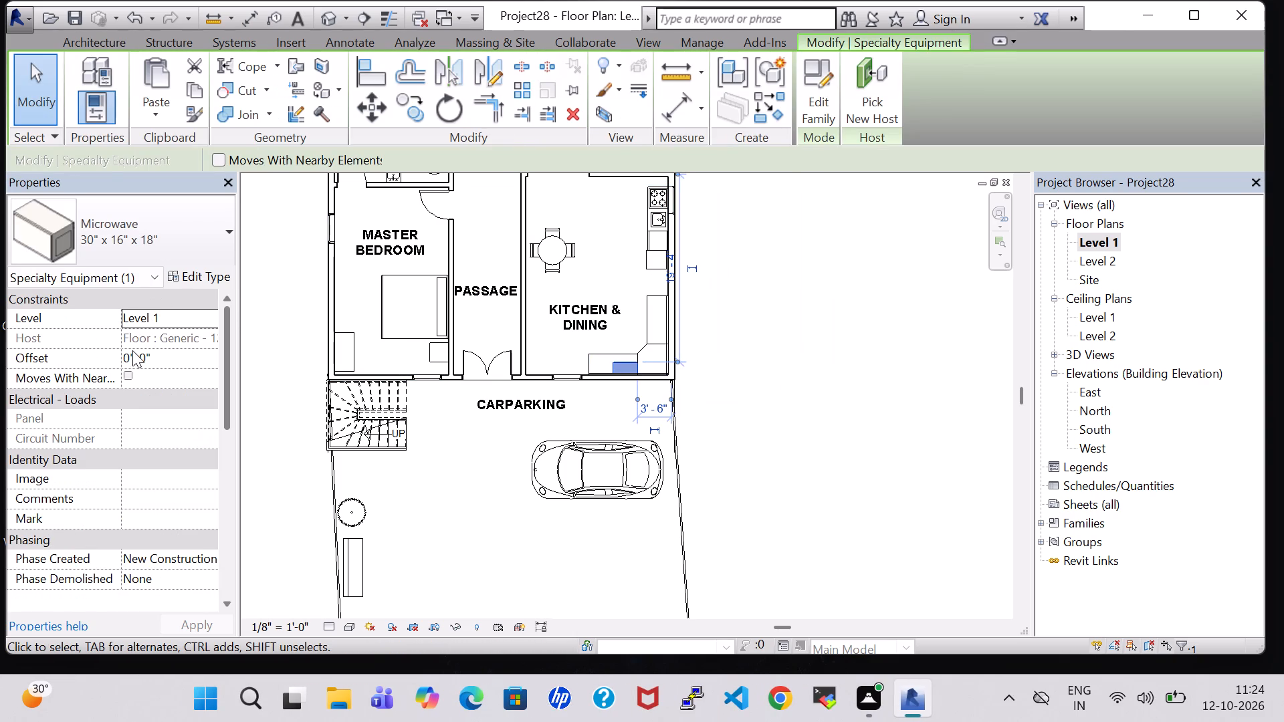
pyautogui.click(134, 356)
pyautogui.press('Left')
pyautogui.press('BackSpace')
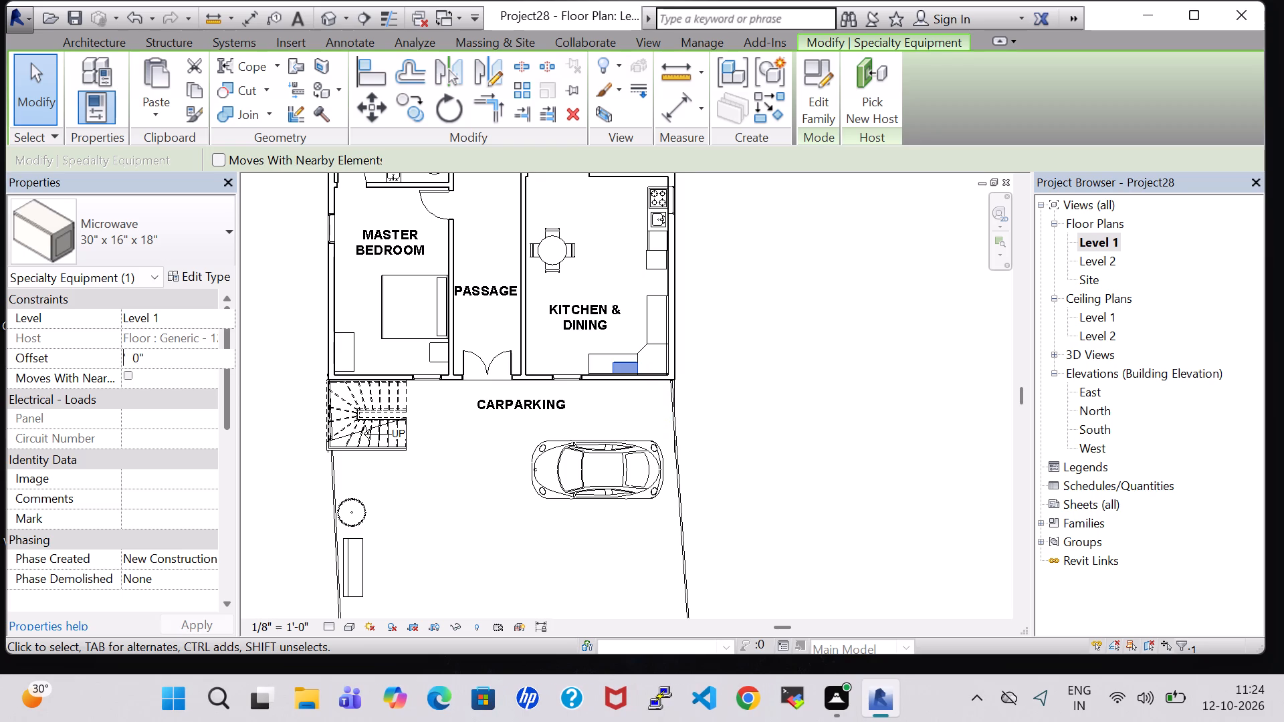
pyautogui.press('1')
pyautogui.press('Return')
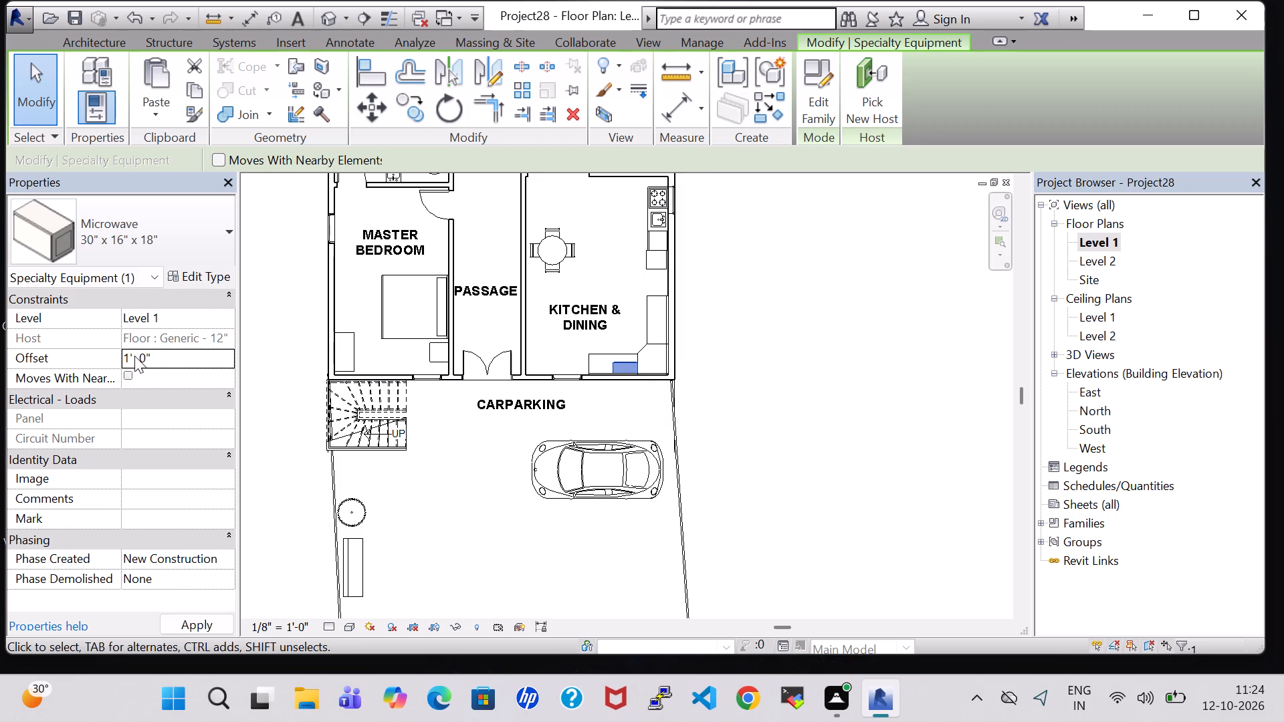
# In the 3D view, edit the Level 2 Generic - 12" roof footprint so its protruding edge aligns with the rear wall, and try attaching the highlighted walls.
pyautogui.moveTo(796, 249); pyautogui.dragTo(801, 347, button='middle')
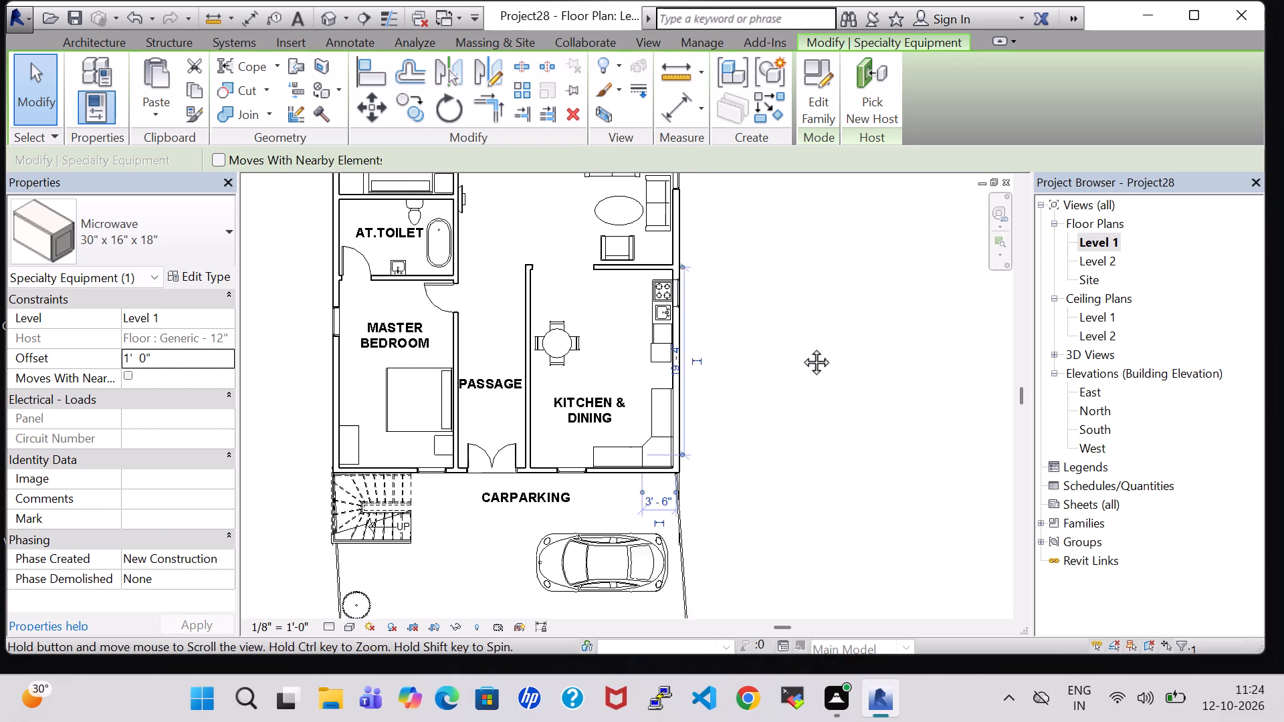
pyautogui.moveTo(801, 347); pyautogui.dragTo(801, 430, button='middle')
pyautogui.scroll(-1, 796, 430)
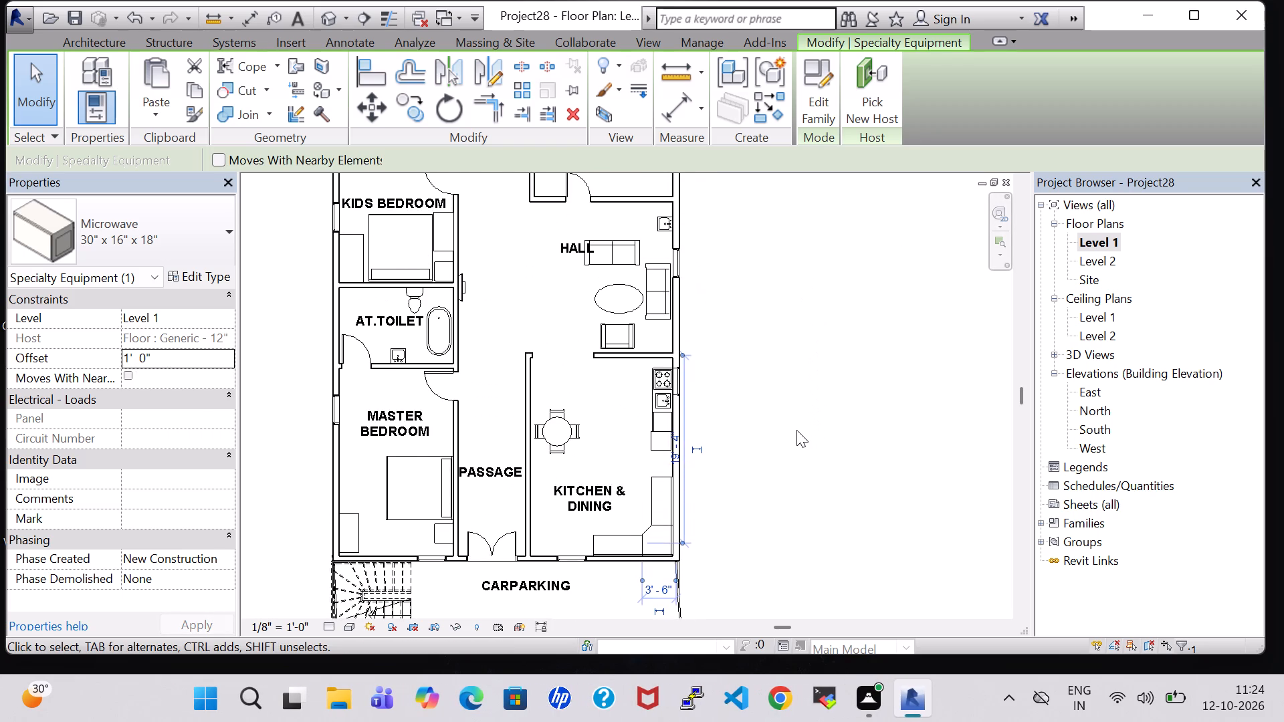
pyautogui.scroll(-2, 796, 430)
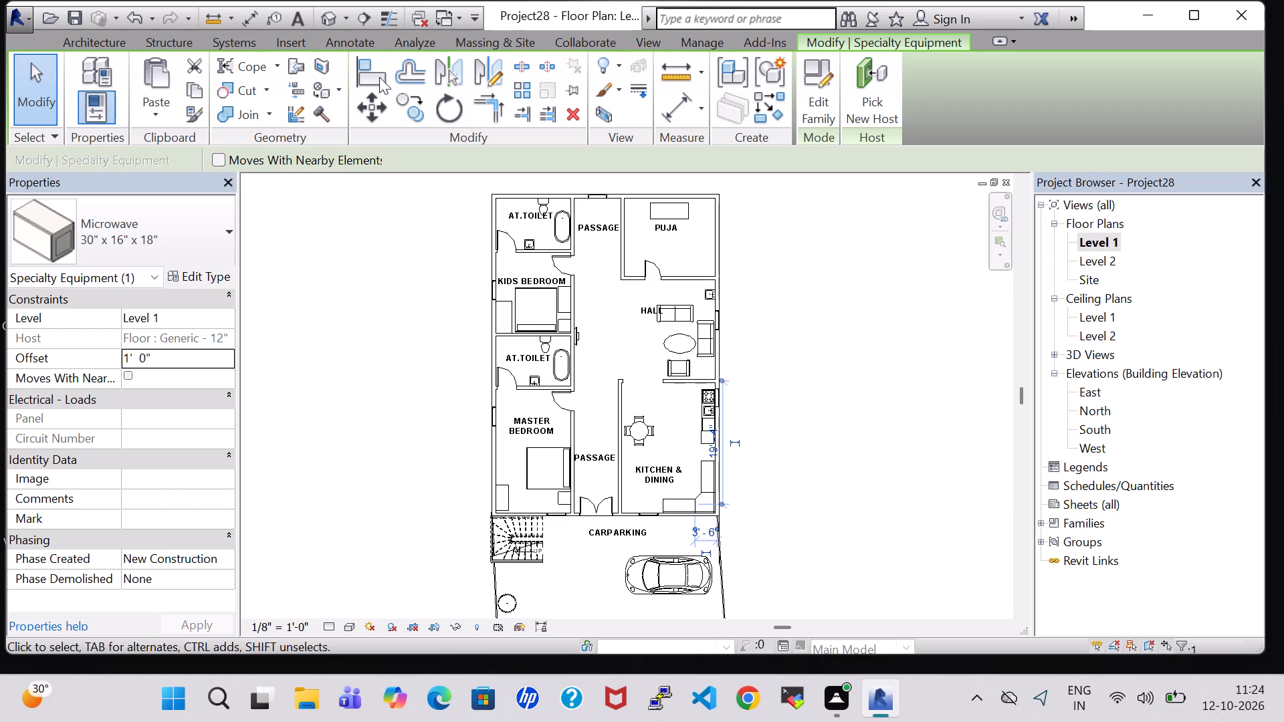
pyautogui.click(330, 9)
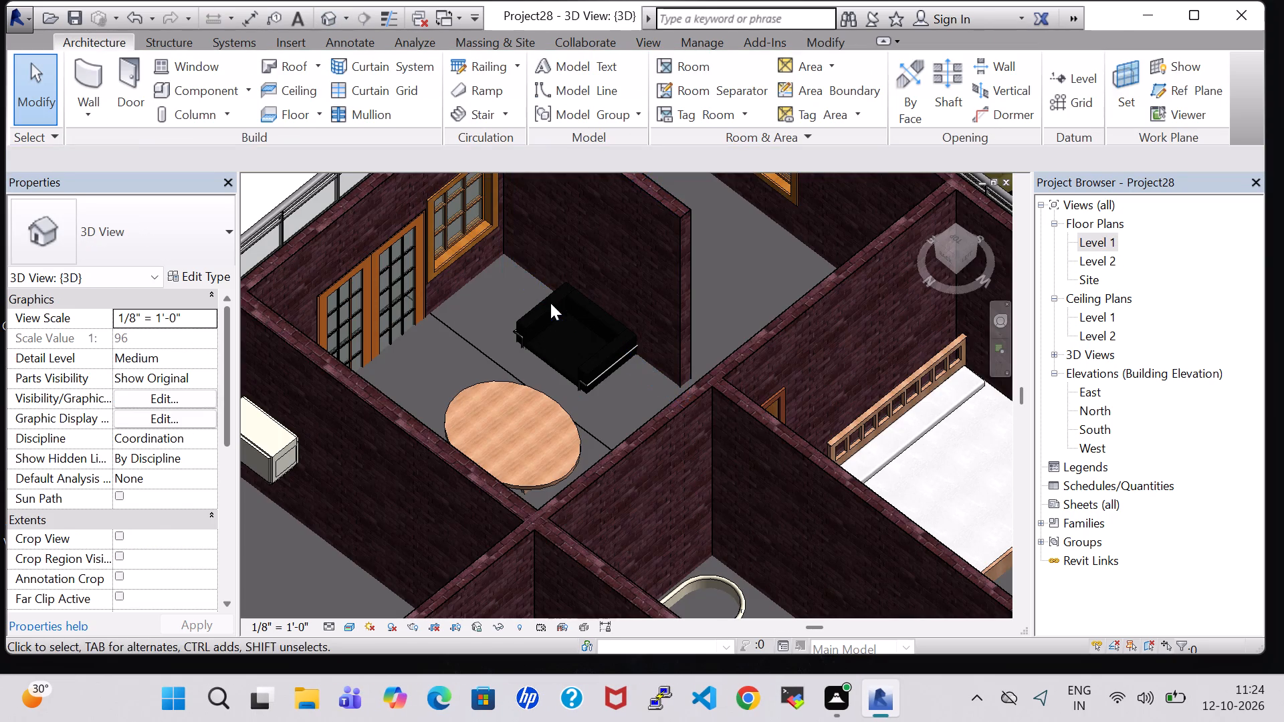
pyautogui.scroll(-9, 633, 398)
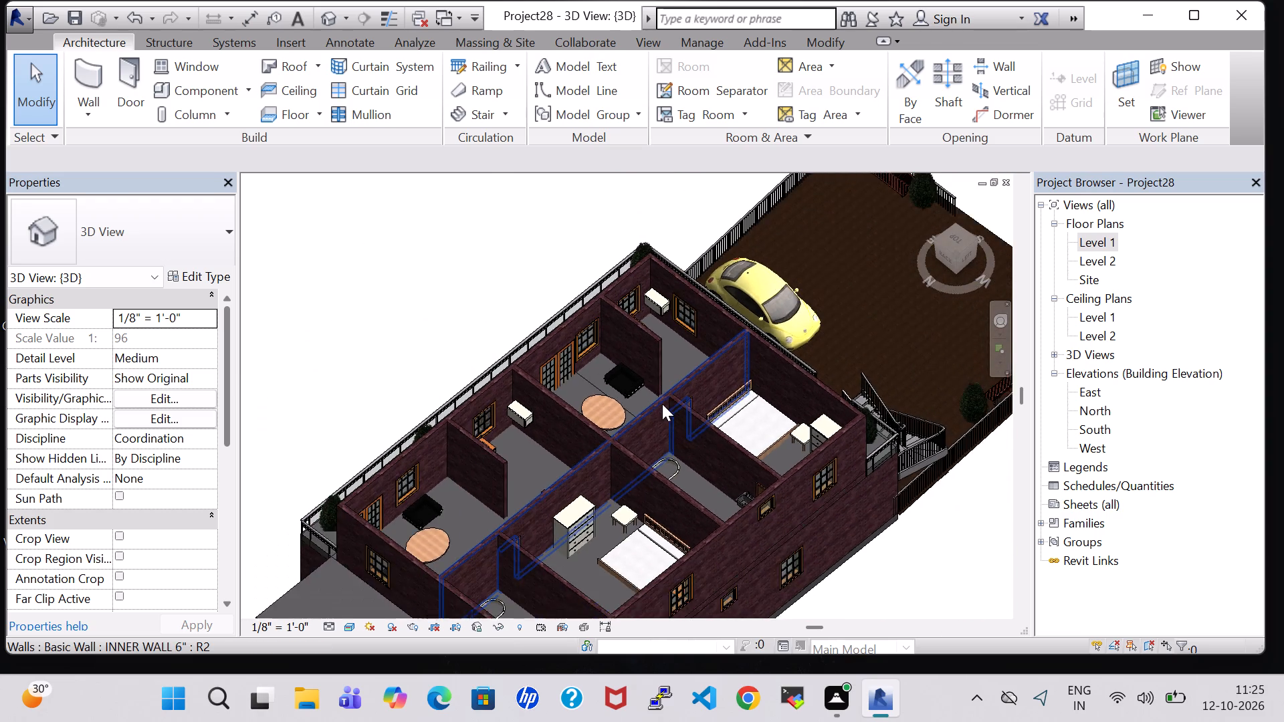
pyautogui.keyDown('shift'); pyautogui.moveTo(962, 545); pyautogui.dragTo(946, 442, button='middle'); pyautogui.keyUp('shift')
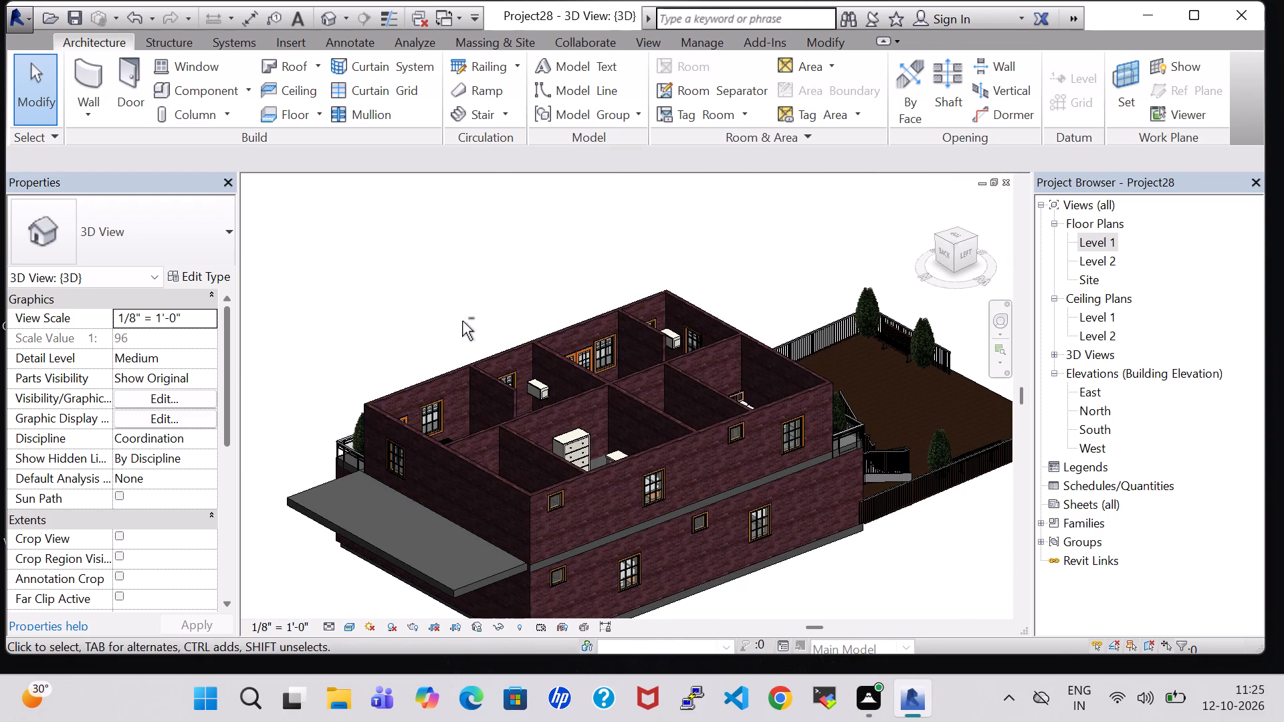
pyautogui.click(350, 531)
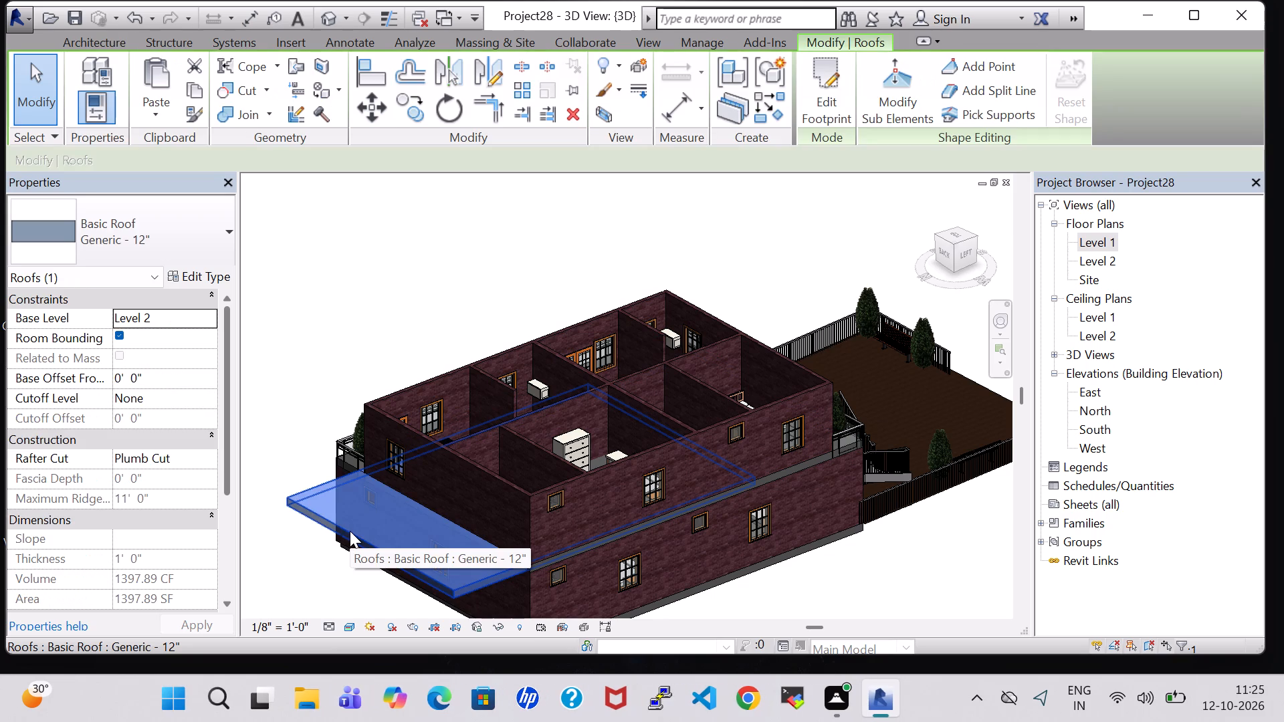
pyautogui.click(832, 96)
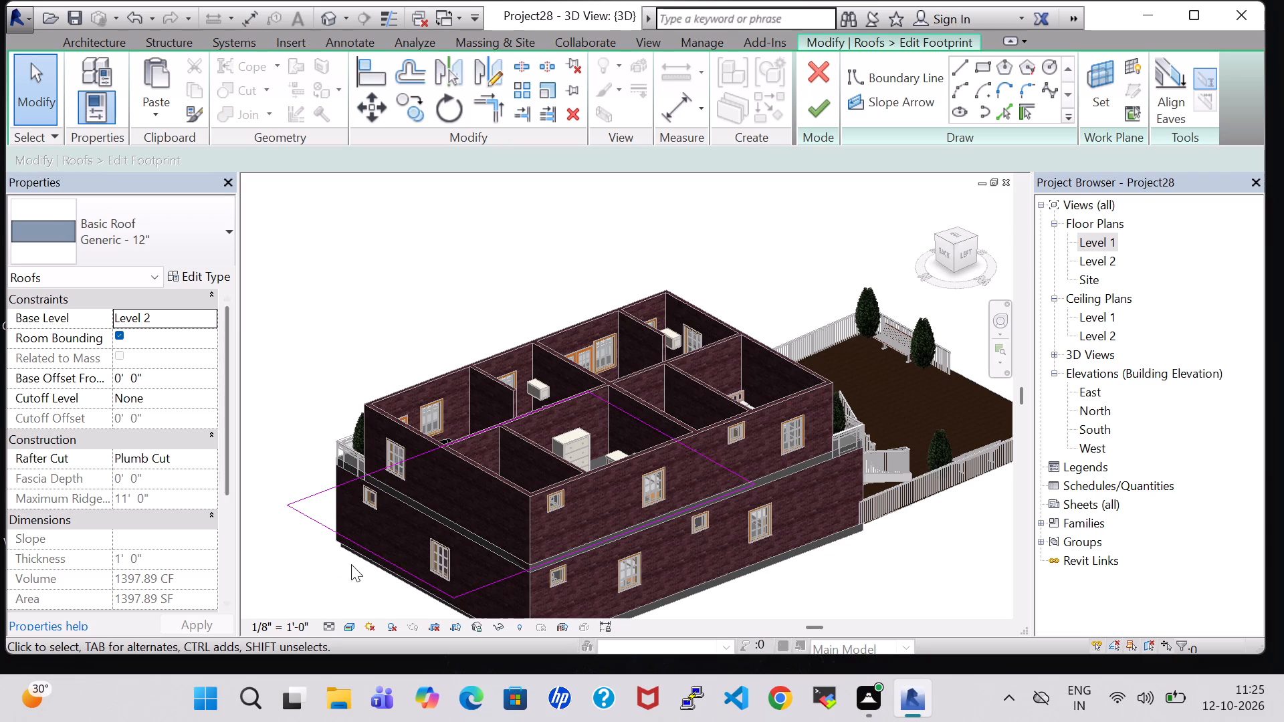
pyautogui.click(361, 548)
pyautogui.press('Right')
pyautogui.press('Right')
pyautogui.press('Right')
pyautogui.press('Right')
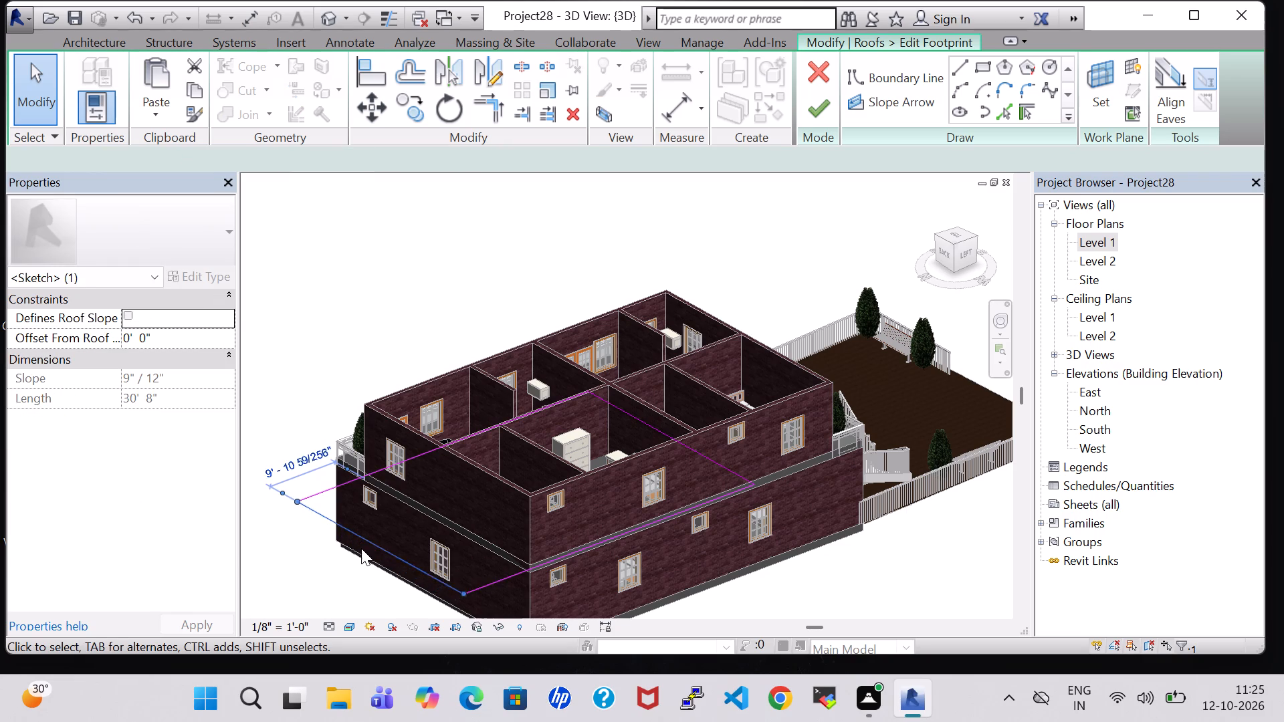
pyautogui.press('Right')
pyautogui.press('Right')
pyautogui.press('Right')
pyautogui.press('Right')
pyautogui.press('Right')
pyautogui.press('Right')
pyautogui.press('Right')
pyautogui.press('Right')
pyautogui.press('Right')
pyautogui.press('Right')
pyautogui.press('Right')
pyautogui.press('Right')
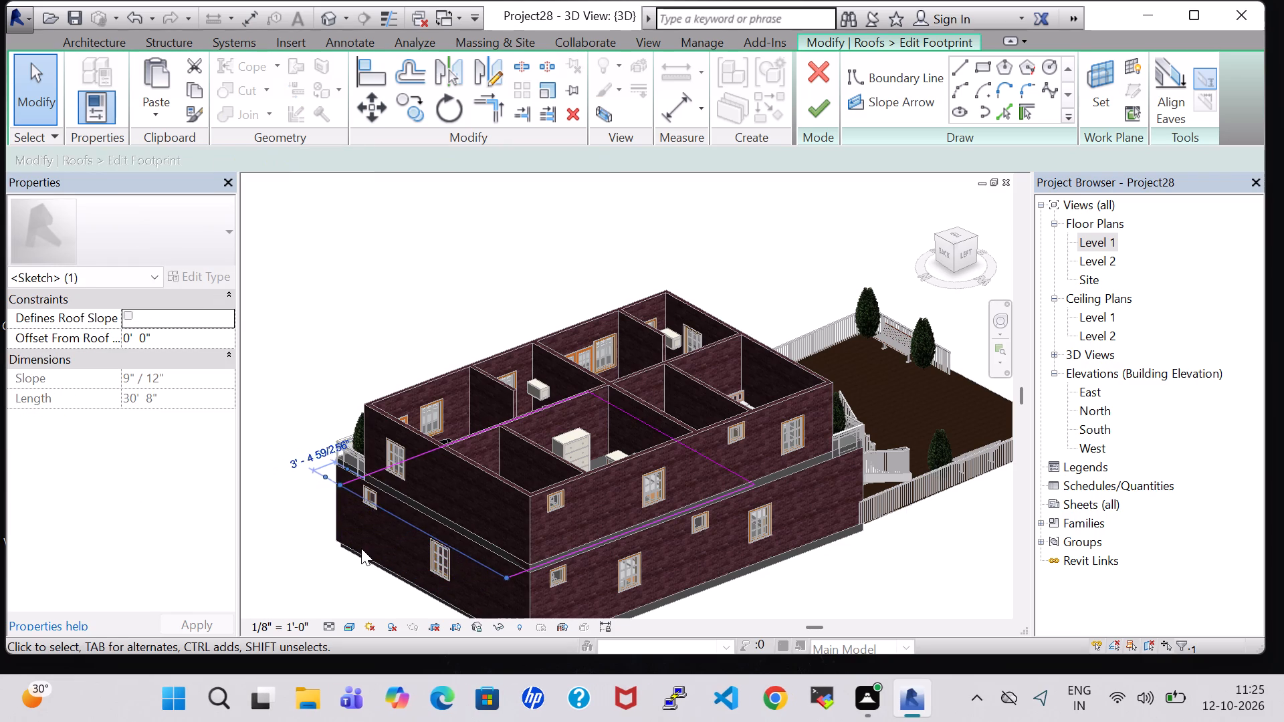
pyautogui.press('Right')
pyautogui.press('Right')
pyautogui.press('Right')
pyautogui.press('Right')
pyautogui.press('Right')
pyautogui.press('Right')
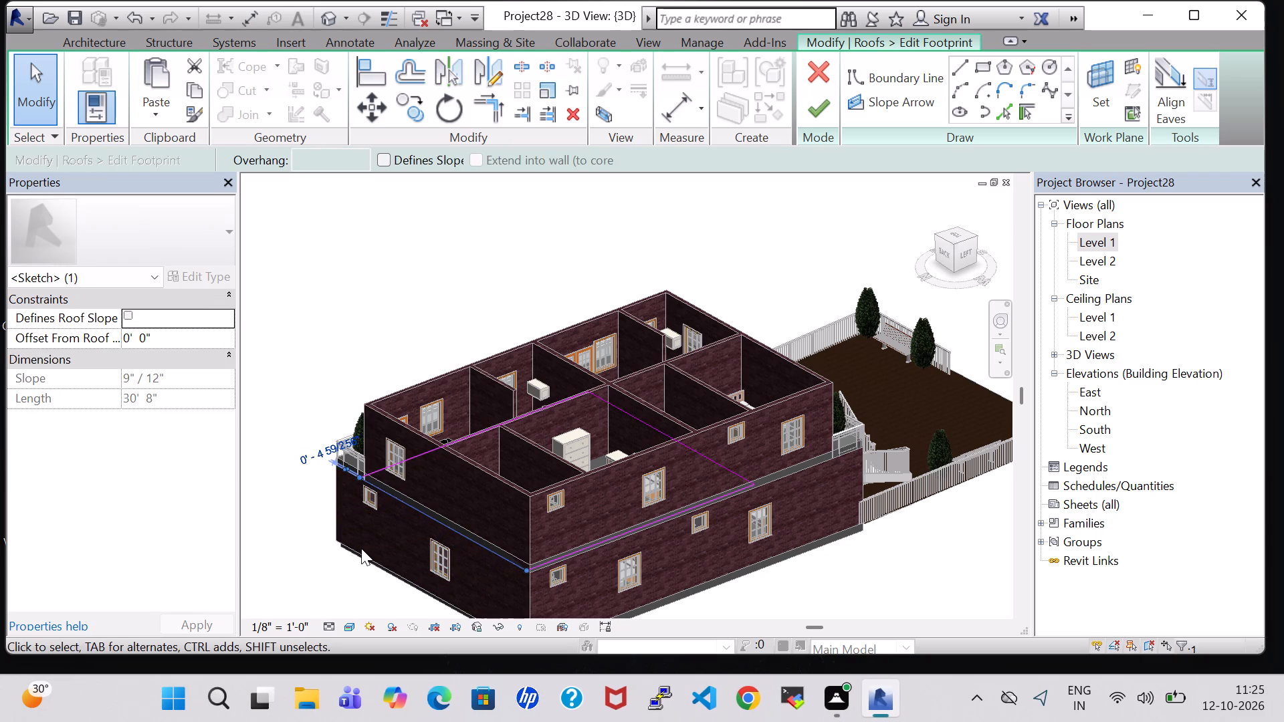
pyautogui.click(815, 111)
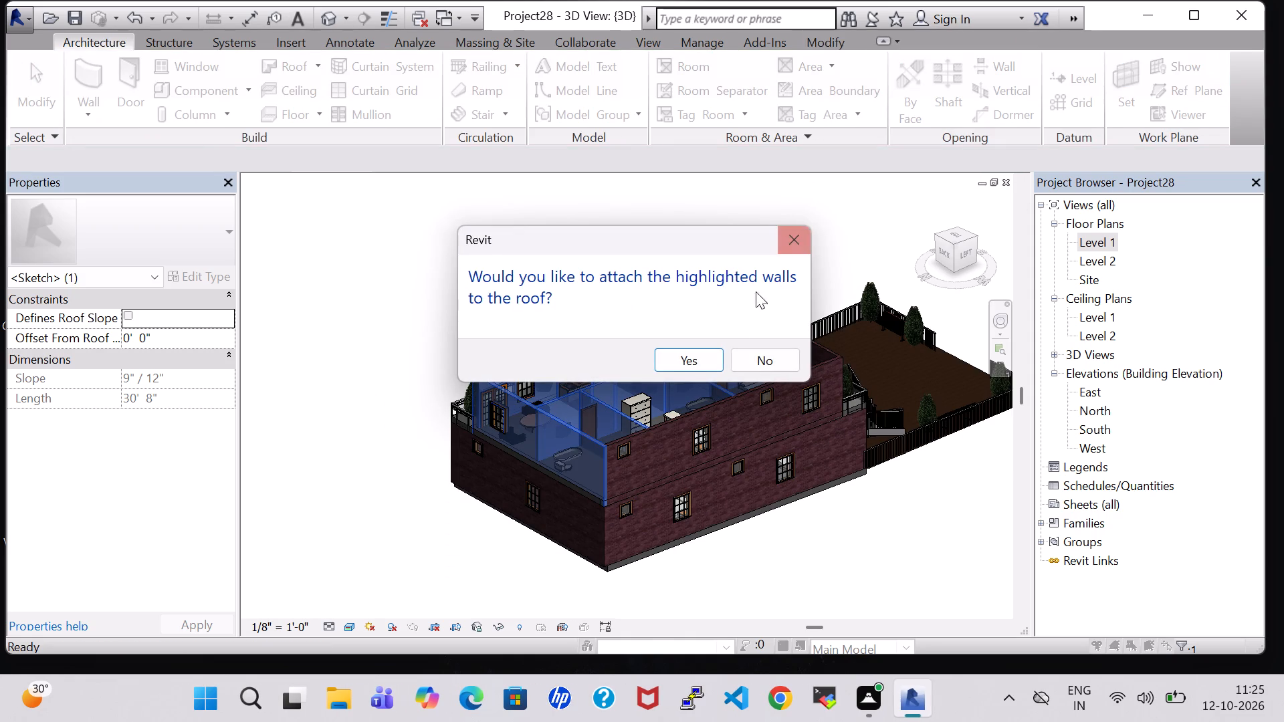
pyautogui.click(712, 364)
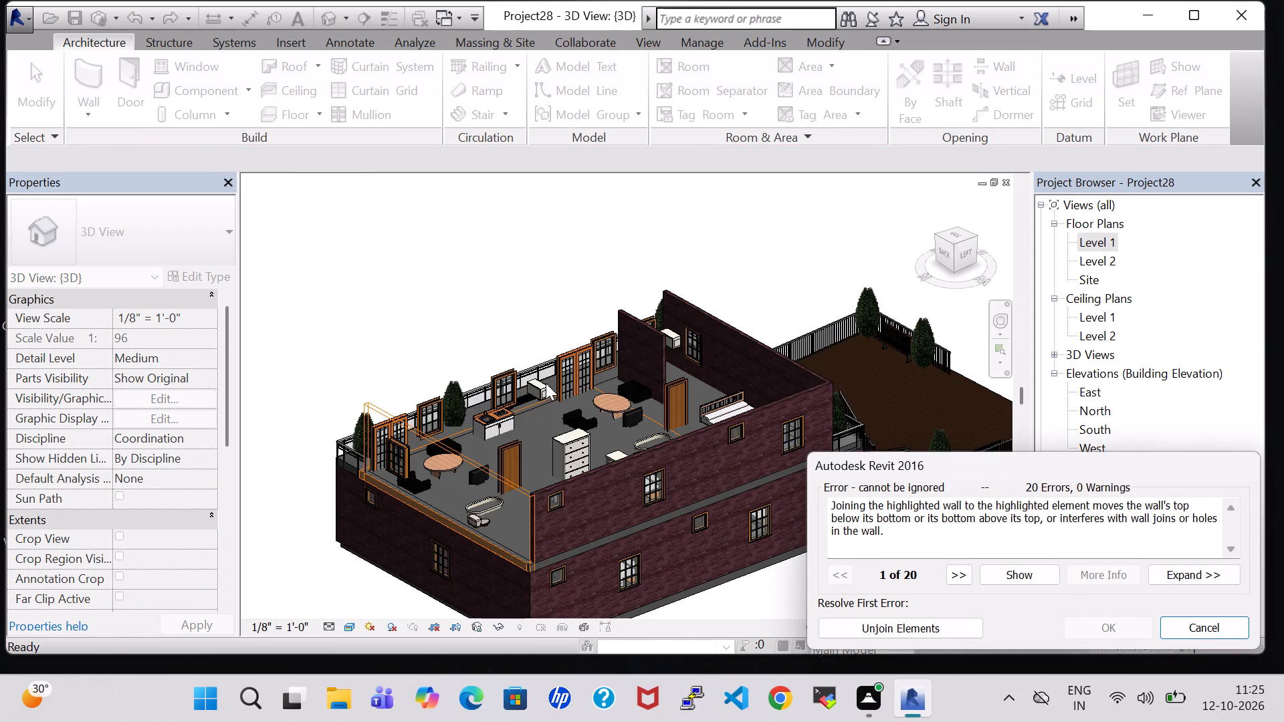
pyautogui.click(1212, 636)
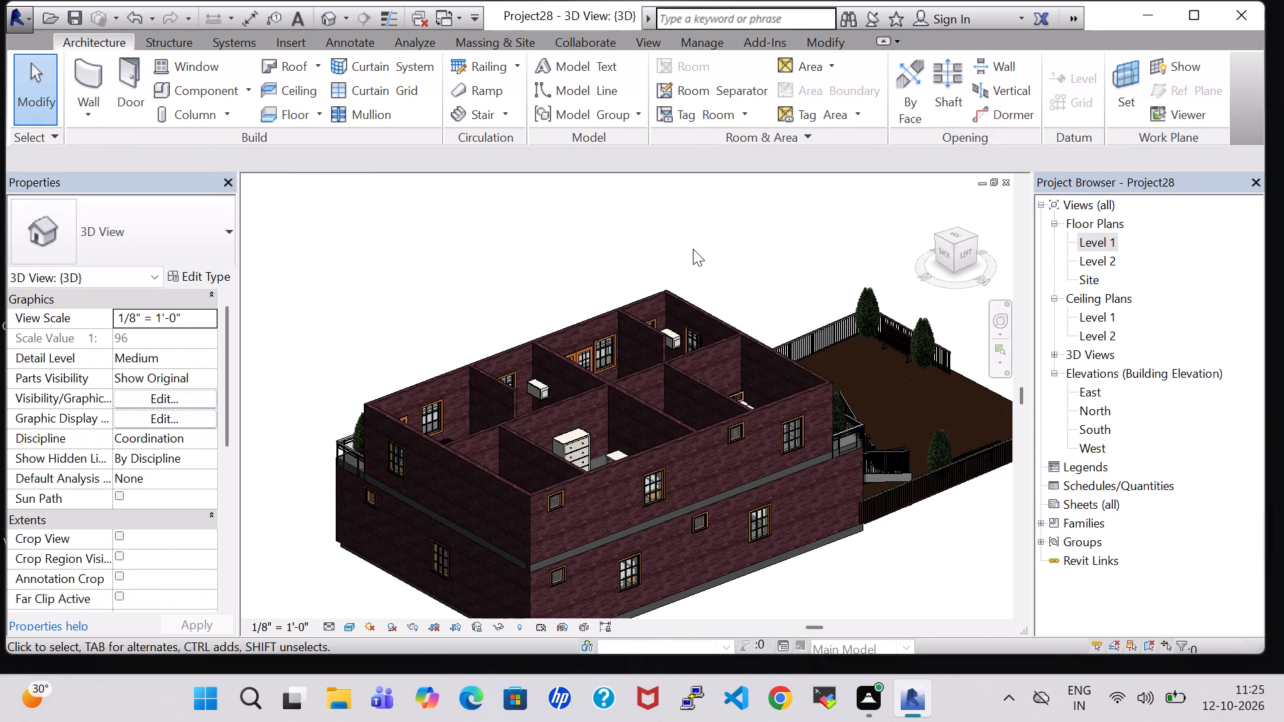
# Examine the Level 2 rooms, kitchens and exterior of the house from several angles.
pyautogui.keyDown('shift'); pyautogui.moveTo(697, 244); pyautogui.dragTo(674, 255, button='middle'); pyautogui.keyUp('shift')
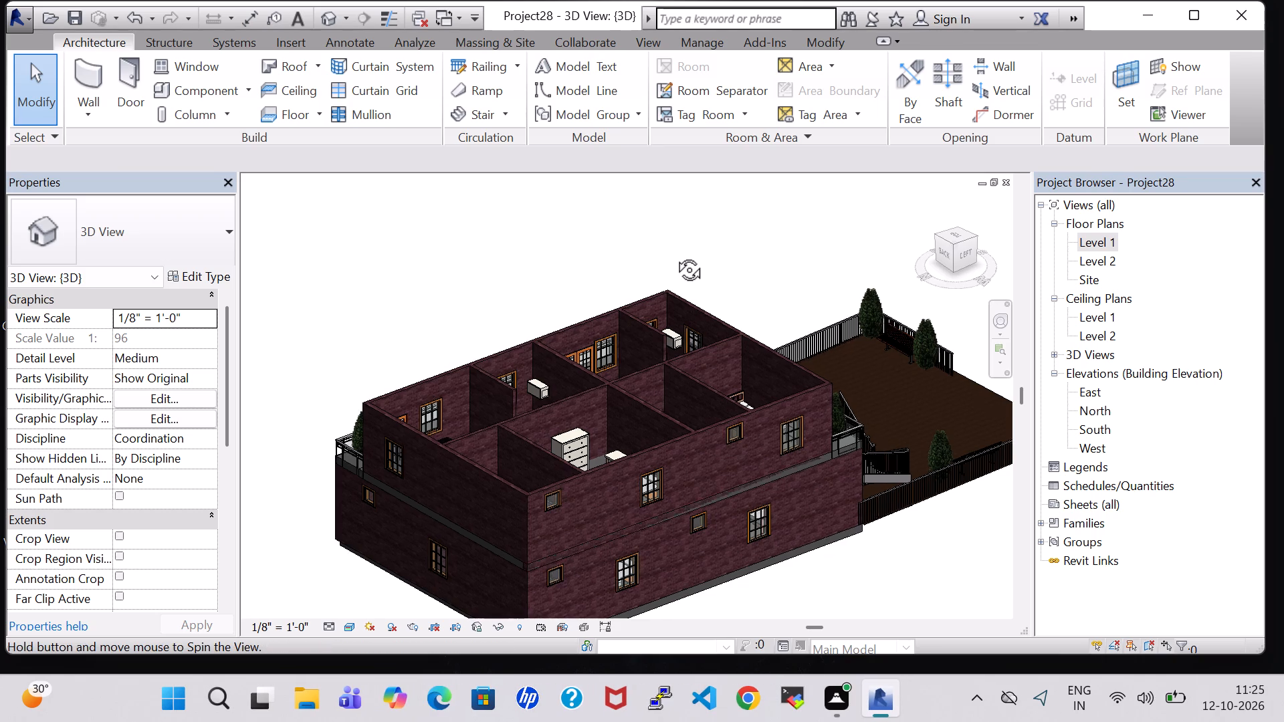
pyautogui.keyDown('shift'); pyautogui.moveTo(674, 255); pyautogui.dragTo(635, 271, button='middle'); pyautogui.keyUp('shift')
pyautogui.scroll(1, 533, 244)
pyautogui.keyDown('shift'); pyautogui.moveTo(533, 244); pyautogui.dragTo(526, 244, button='middle'); pyautogui.keyUp('shift')
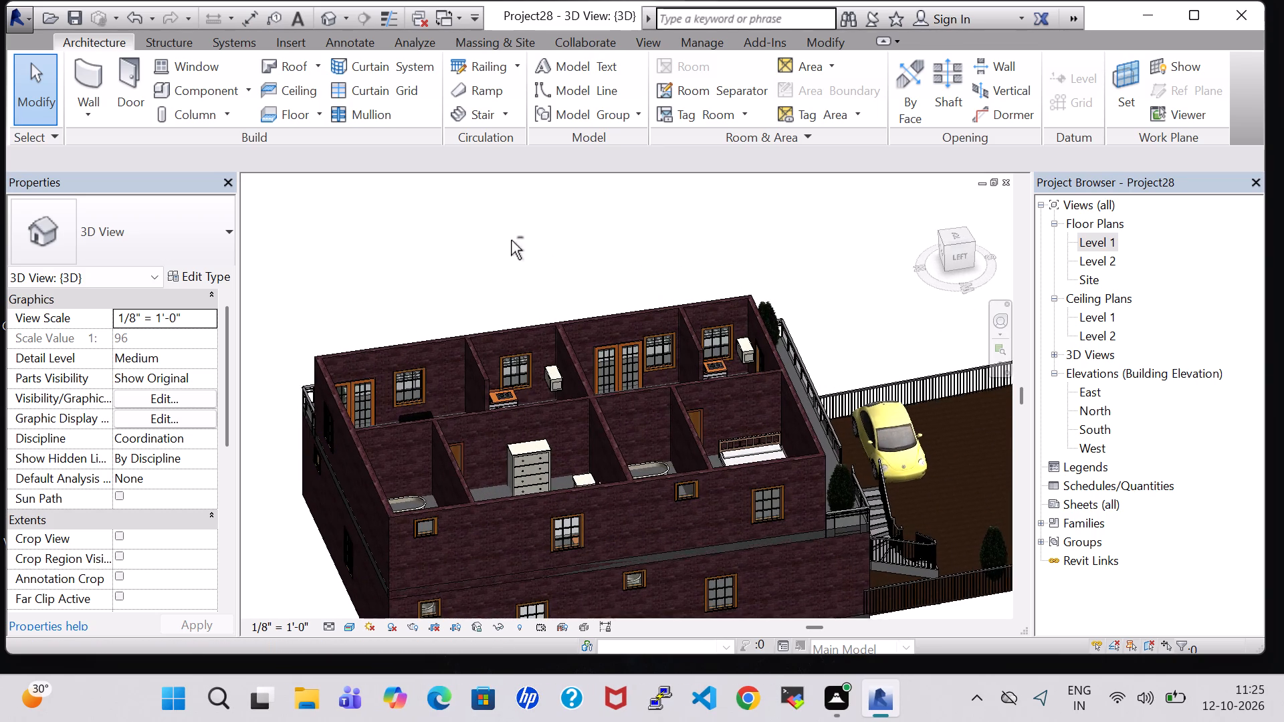
pyautogui.scroll(-3, 500, 234)
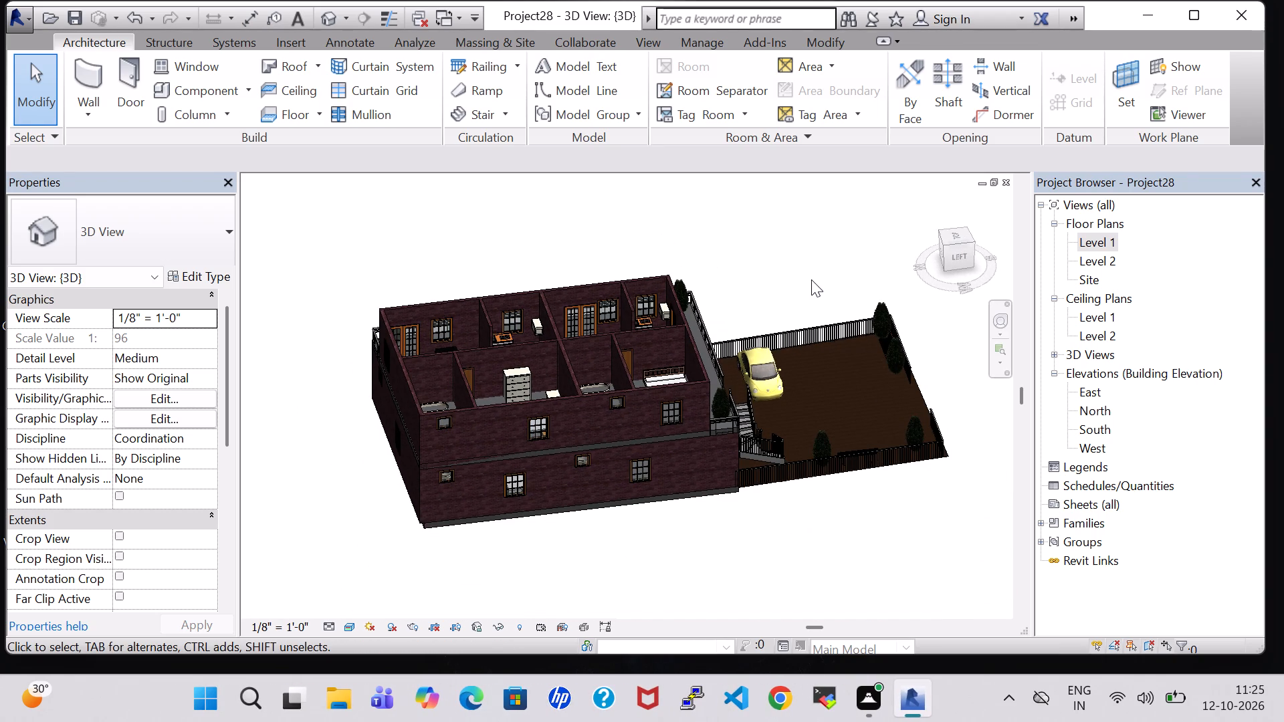
pyautogui.keyDown('shift'); pyautogui.moveTo(811, 279); pyautogui.dragTo(758, 269, button='middle'); pyautogui.keyUp('shift')
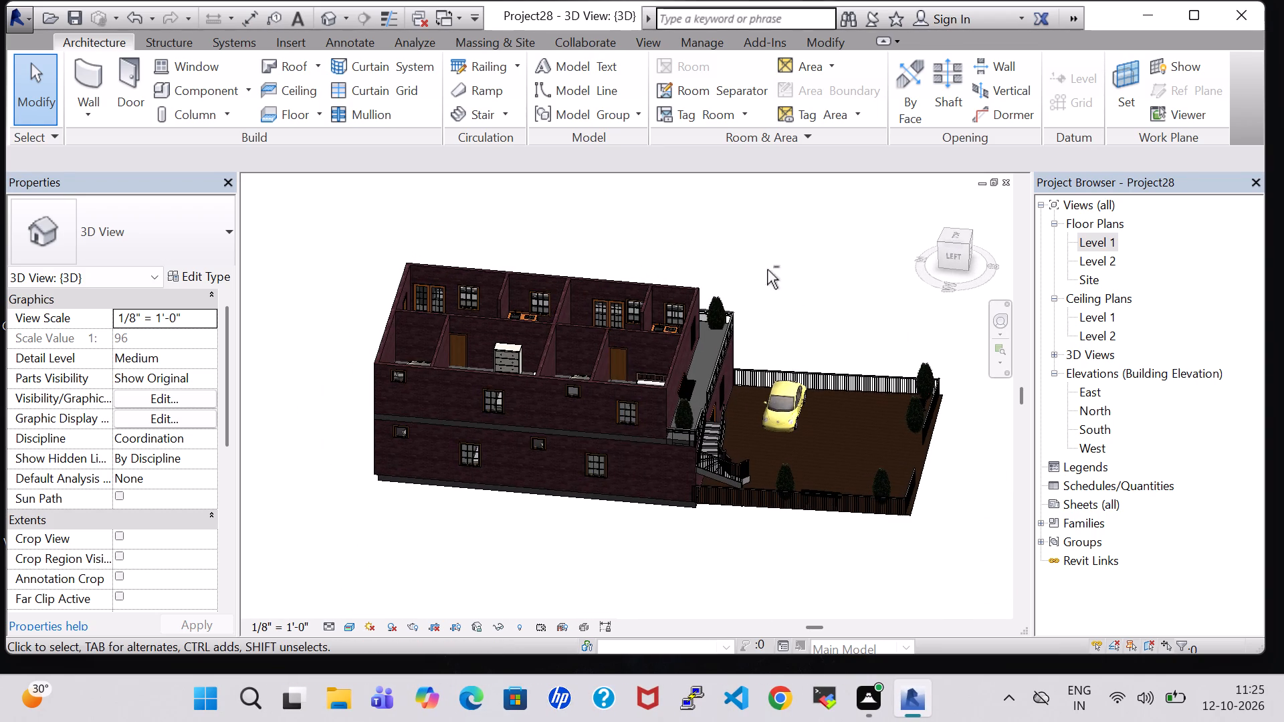
pyautogui.scroll(1, 589, 245)
pyautogui.scroll(1, 419, 205)
pyautogui.moveTo(419, 205); pyautogui.dragTo(528, 231, button='middle')
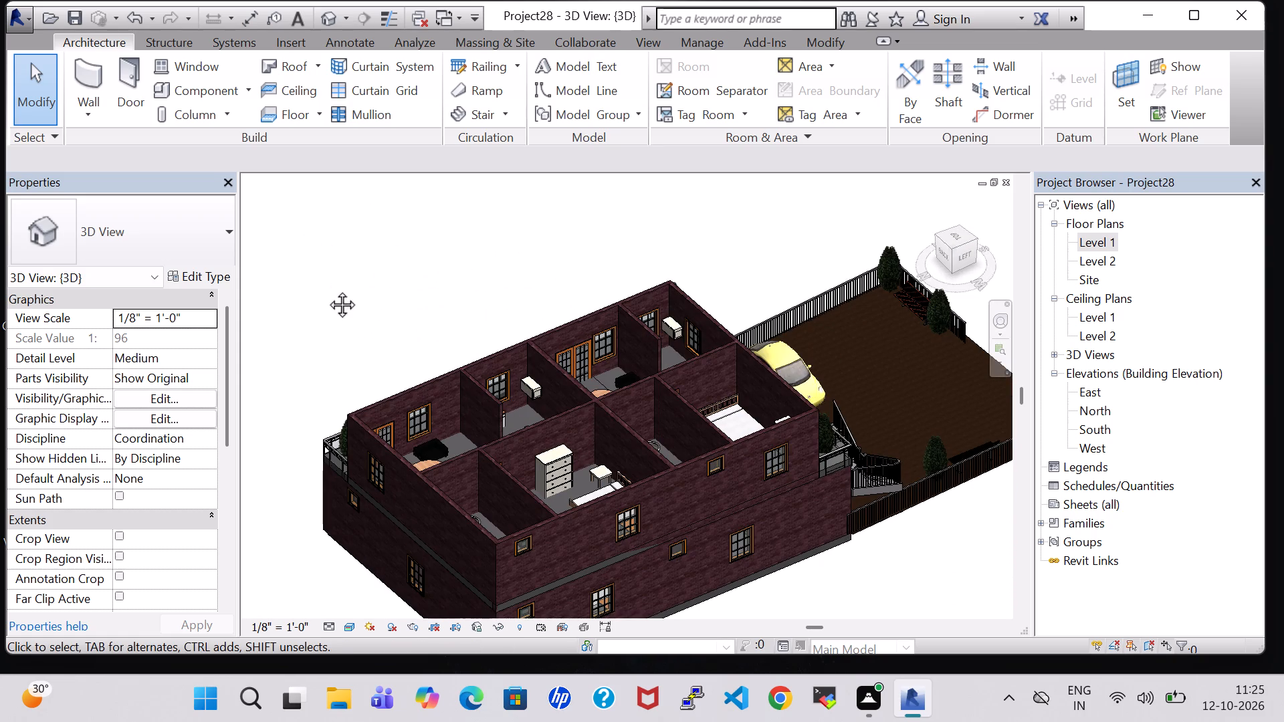
pyautogui.keyDown('shift'); pyautogui.moveTo(327, 289); pyautogui.dragTo(471, 328, button='middle'); pyautogui.keyUp('shift')
pyautogui.scroll(1, 405, 328)
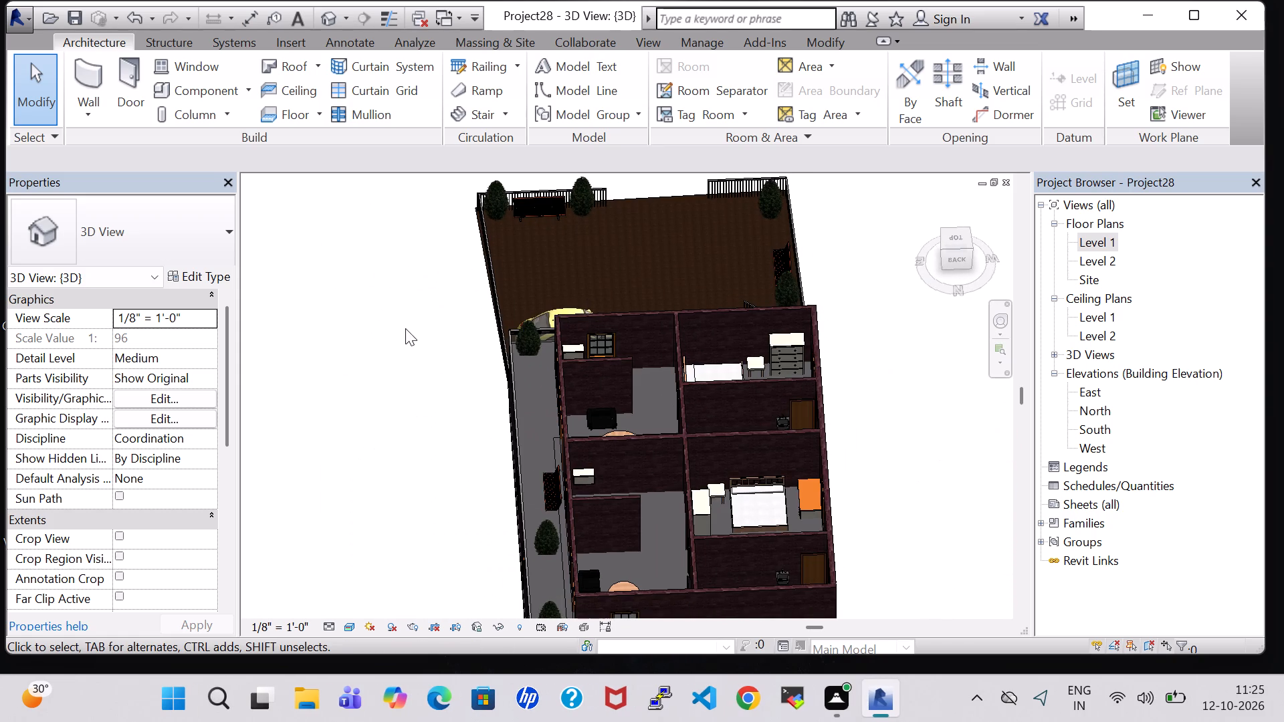
pyautogui.keyDown('shift'); pyautogui.moveTo(405, 328); pyautogui.dragTo(392, 481, button='middle'); pyautogui.keyUp('shift')
pyautogui.keyDown('shift'); pyautogui.scroll(1, 392, 481); pyautogui.keyUp('shift')
# Load the Refrigerator family from the Domestic folder of the US Imperial Specialty Equipment library, and leave component placement.
pyautogui.click(206, 88)
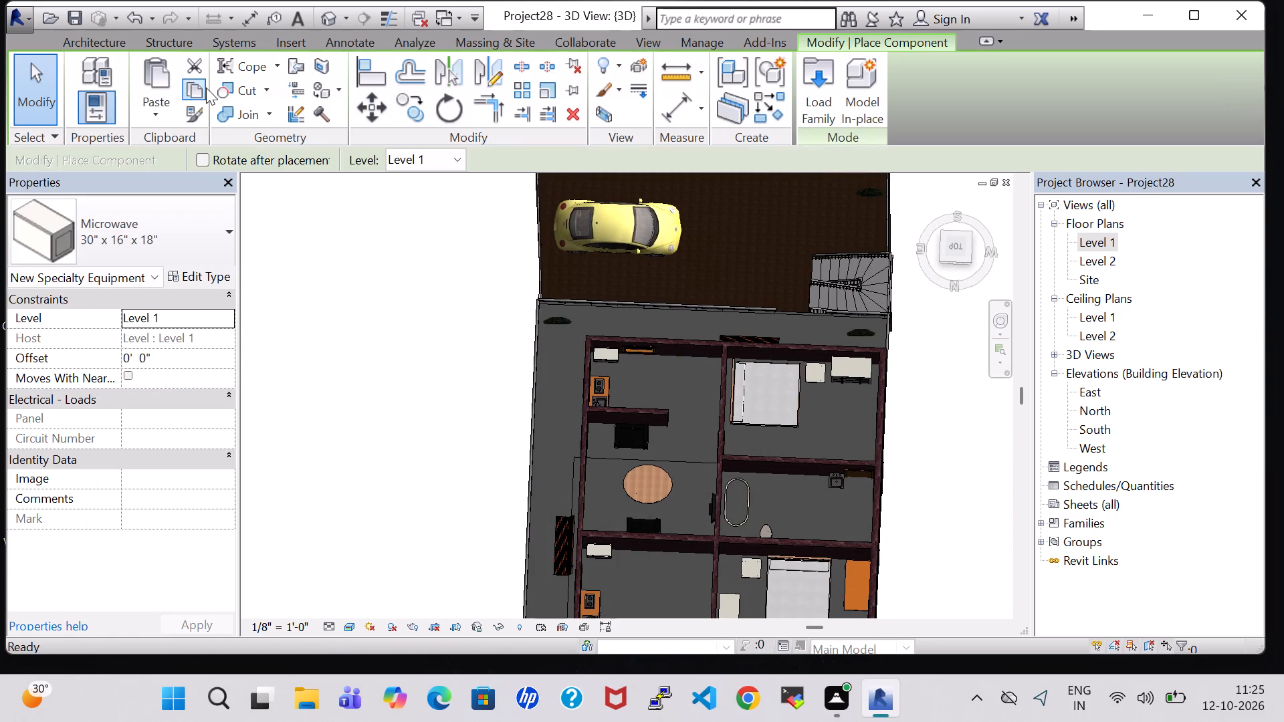
pyautogui.click(835, 72)
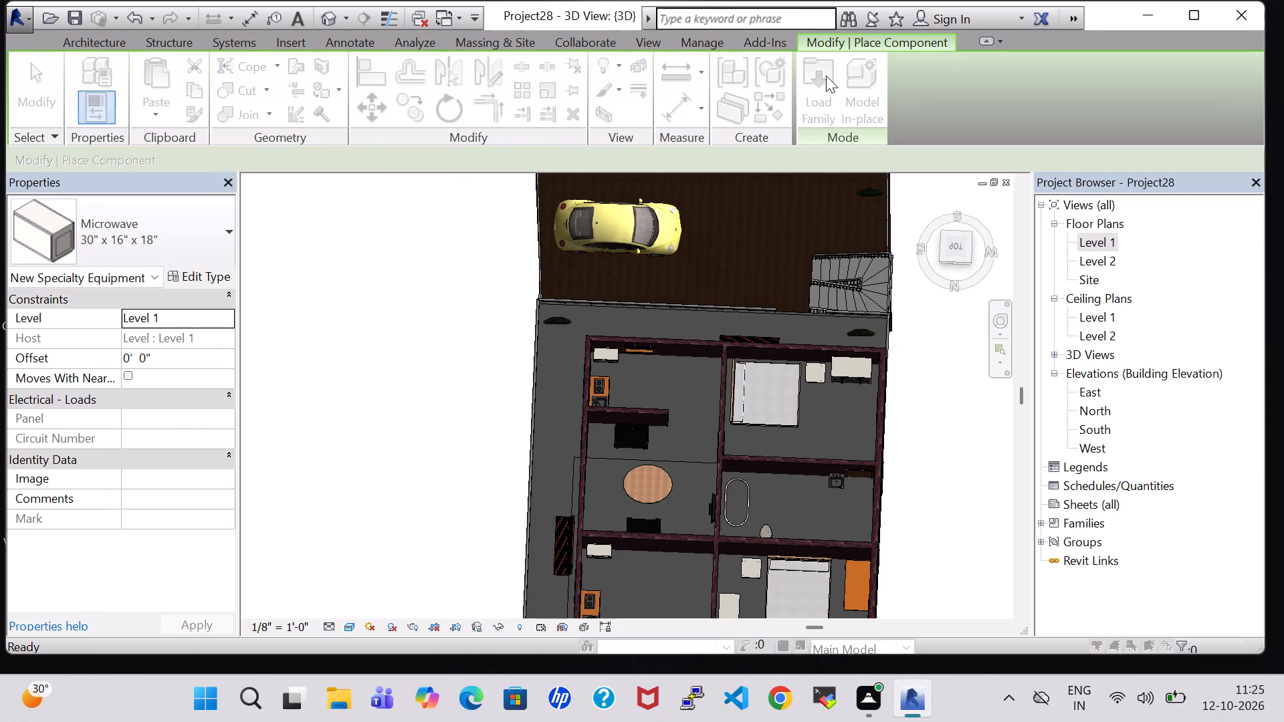
pyautogui.scroll(-1, 591, 370)
pyautogui.click(591, 397)
pyautogui.press('s')
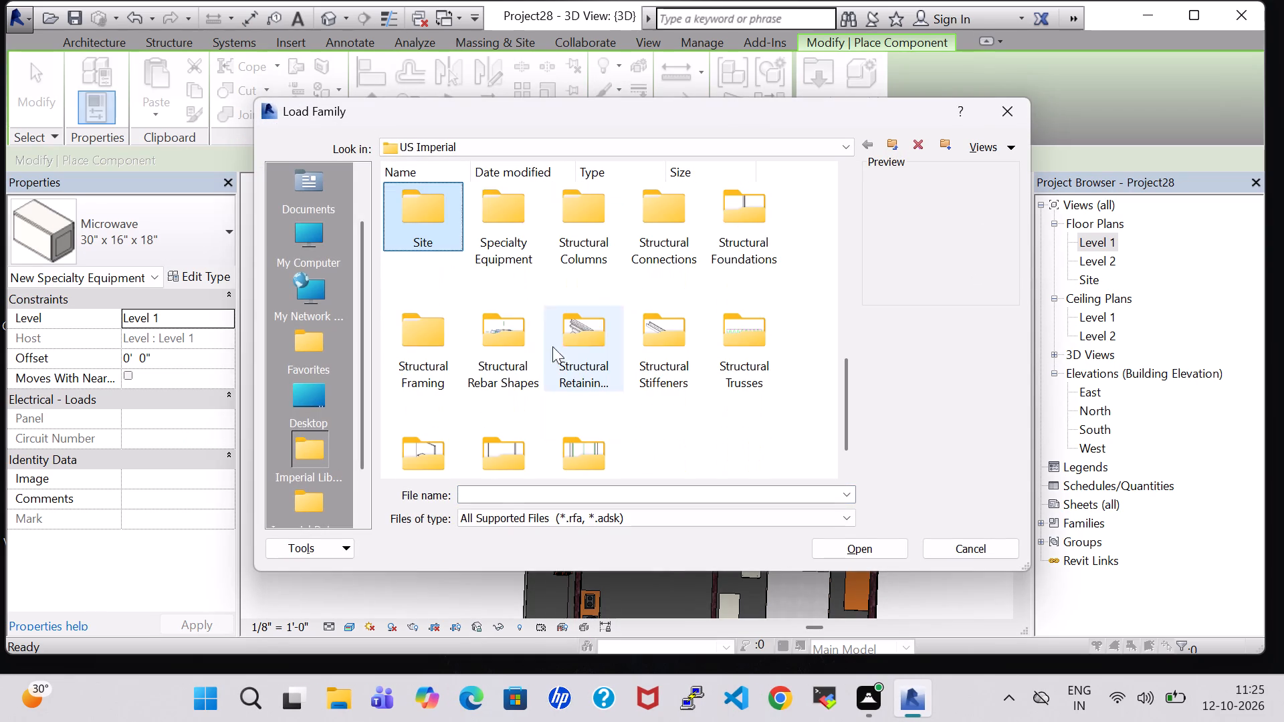
pyautogui.doubleClick(492, 237)
pyautogui.doubleClick(445, 221)
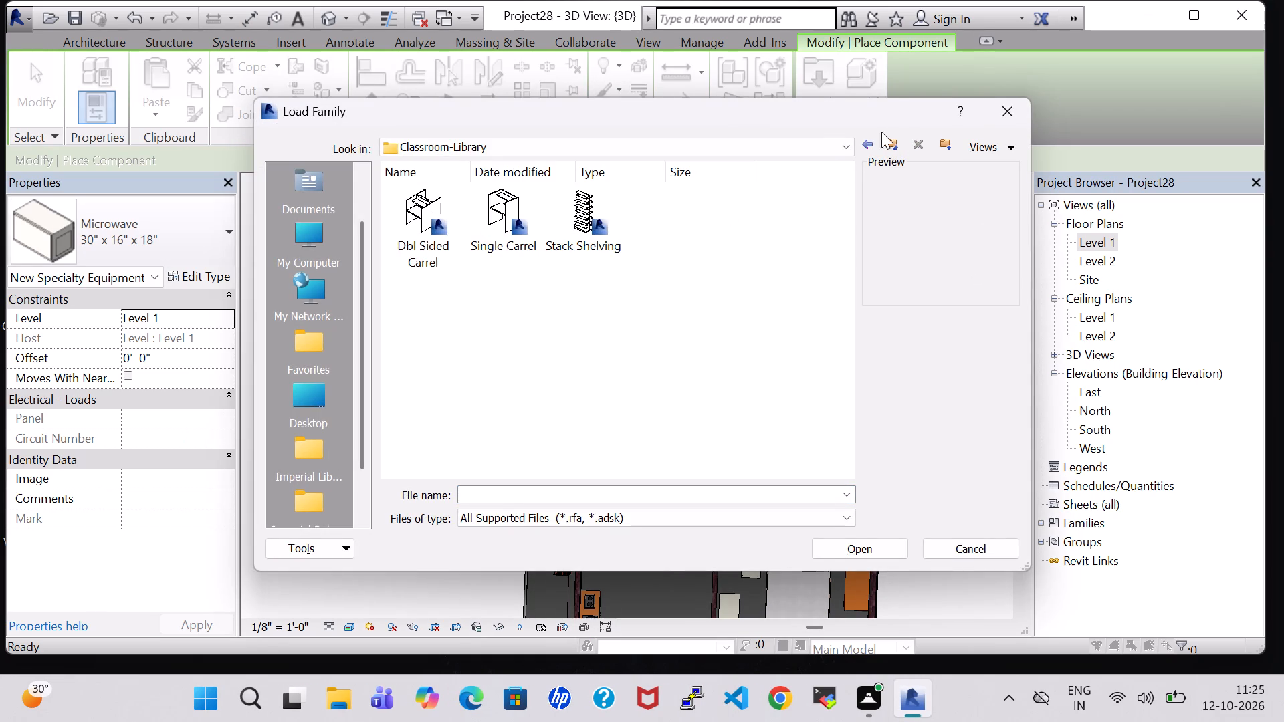
pyautogui.click(863, 149)
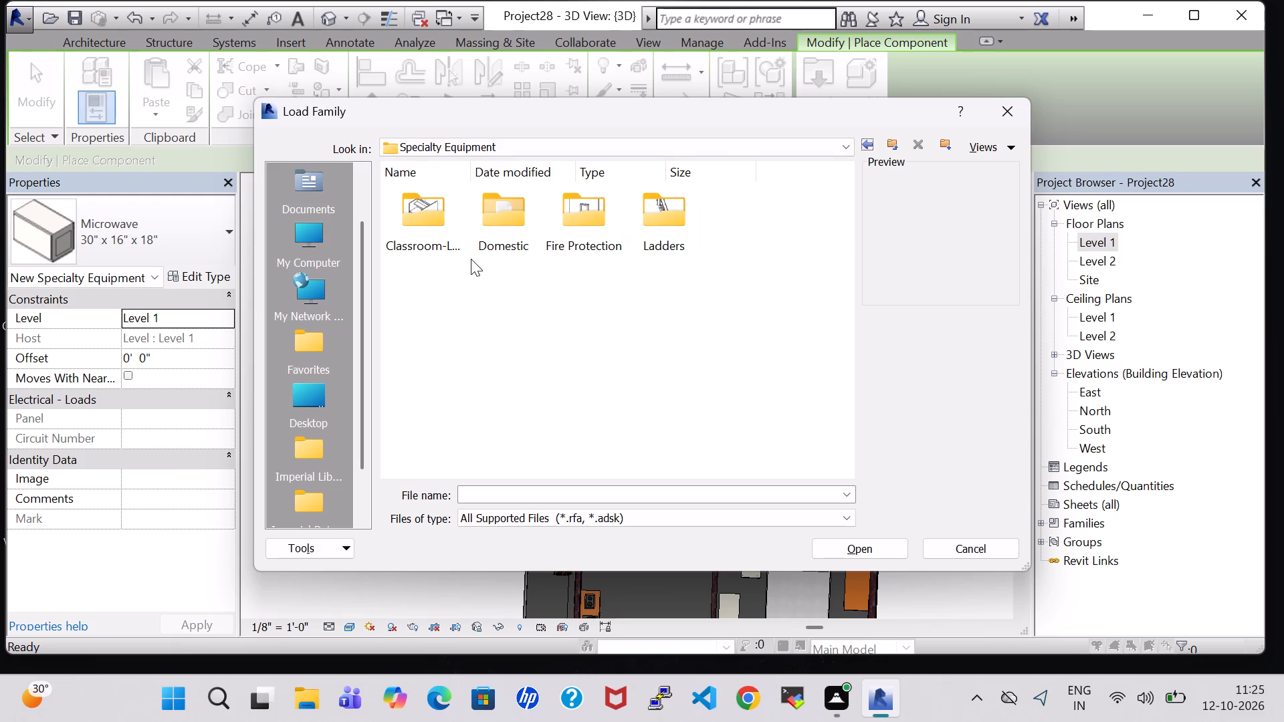
pyautogui.click(494, 246)
pyautogui.click(494, 246)
pyautogui.scroll(-2, 510, 325)
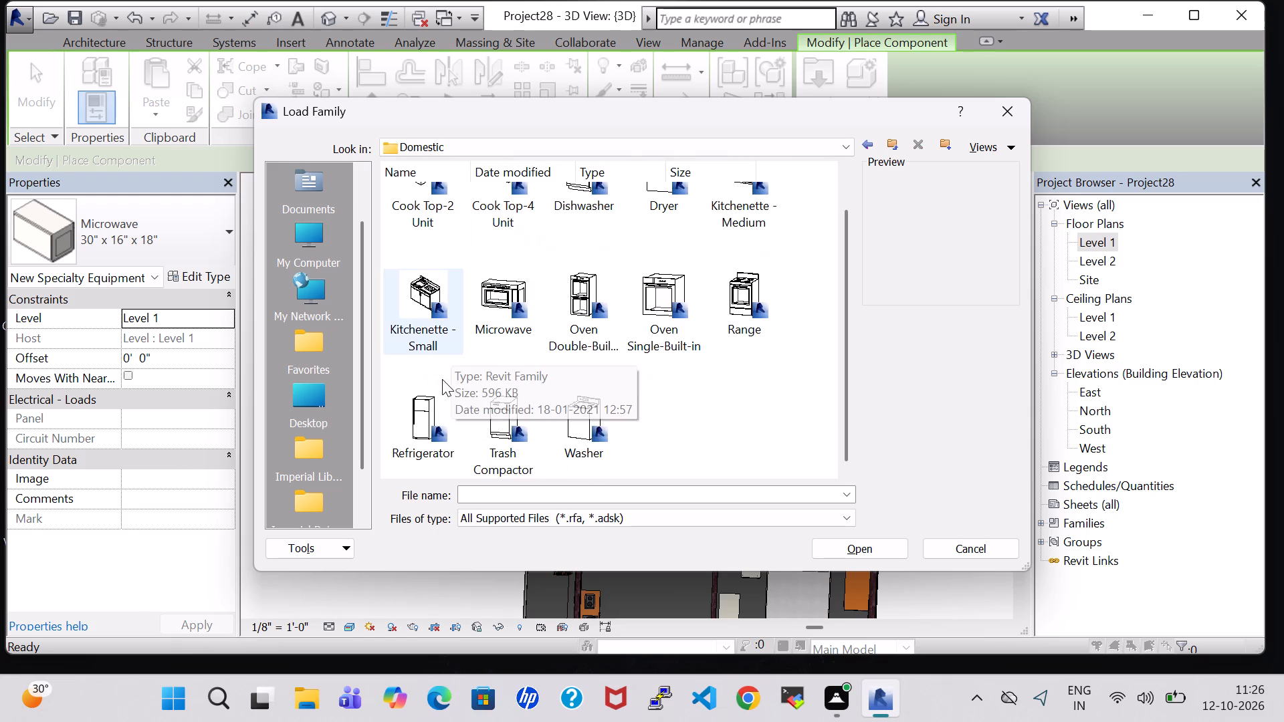
pyautogui.click(441, 386)
pyautogui.click(428, 406)
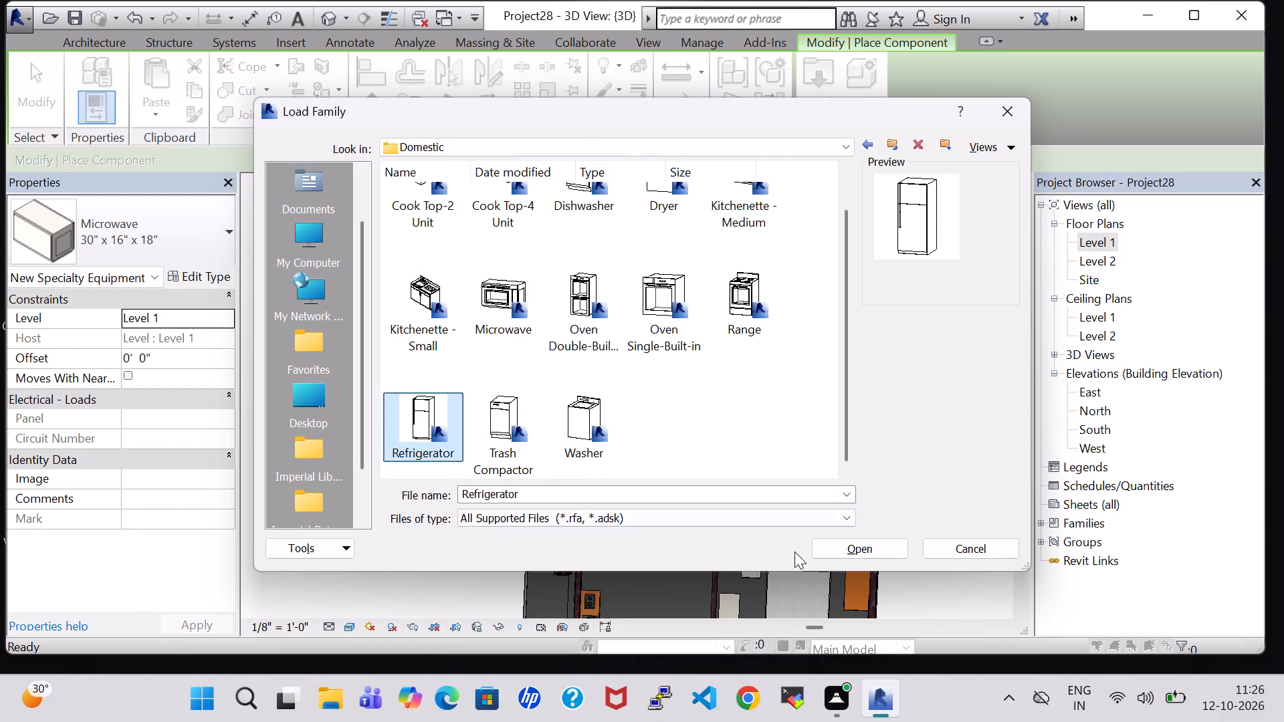
pyautogui.click(857, 552)
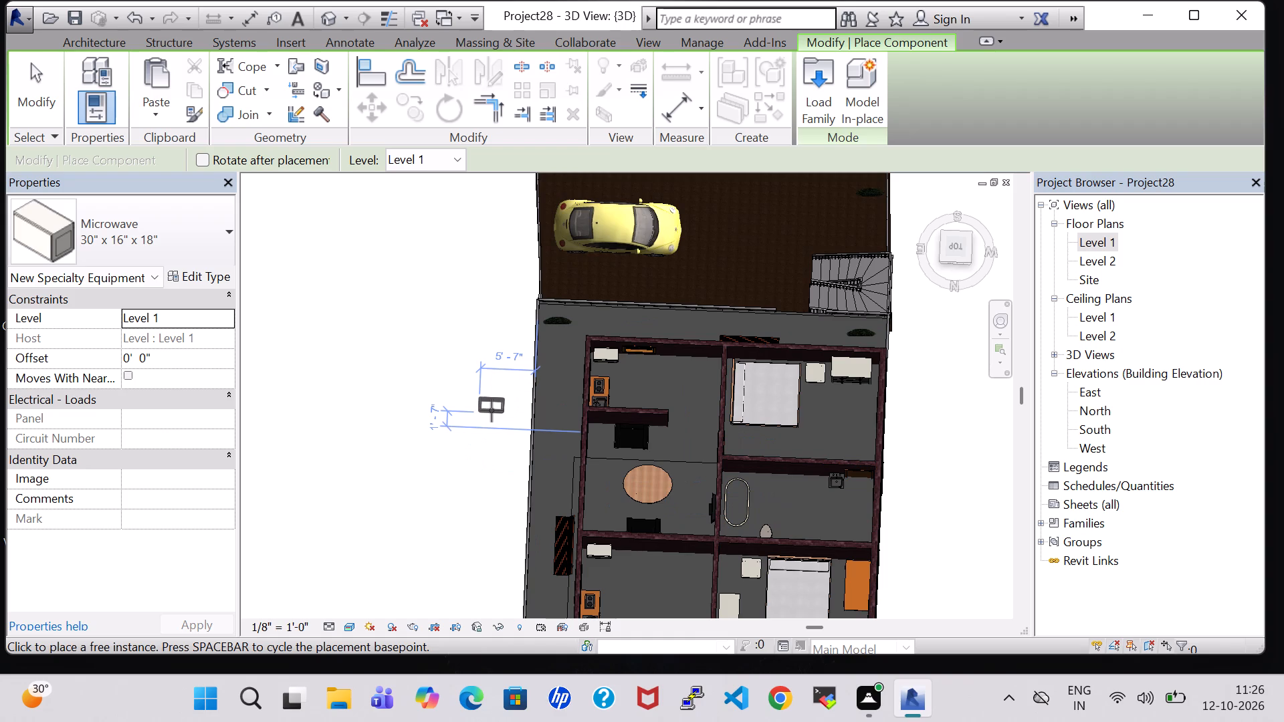
pyautogui.press('Escape')
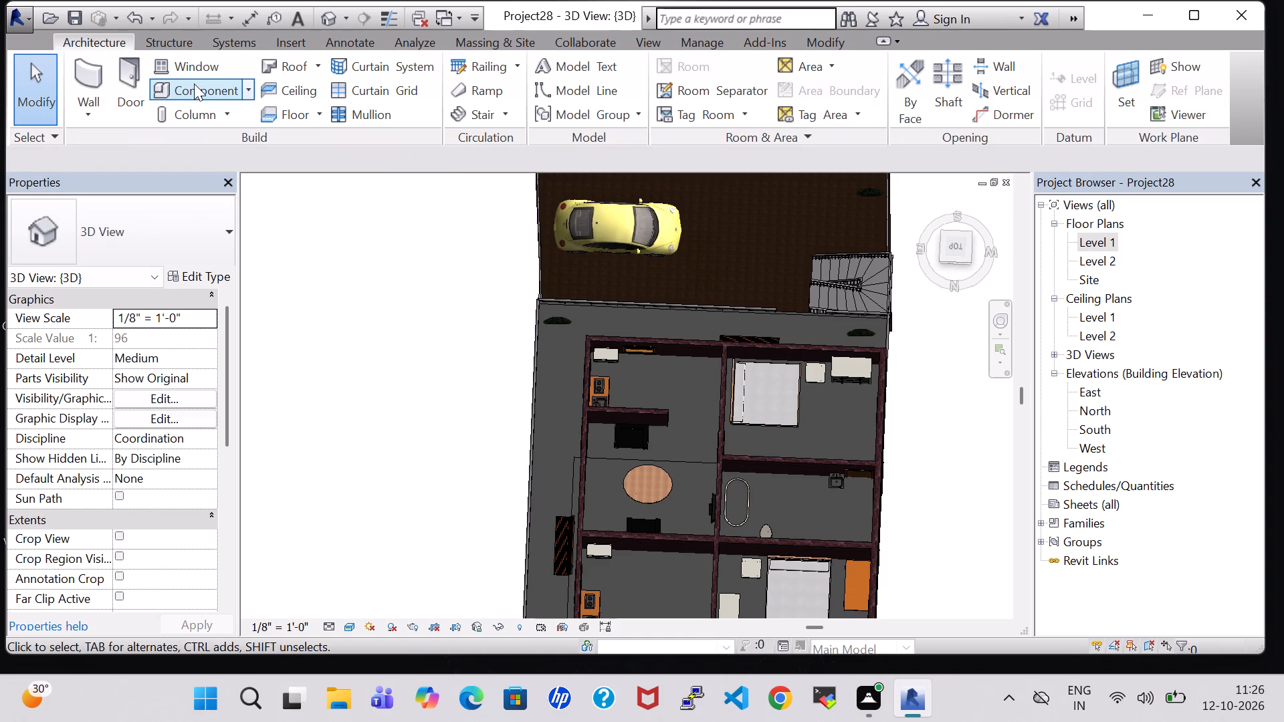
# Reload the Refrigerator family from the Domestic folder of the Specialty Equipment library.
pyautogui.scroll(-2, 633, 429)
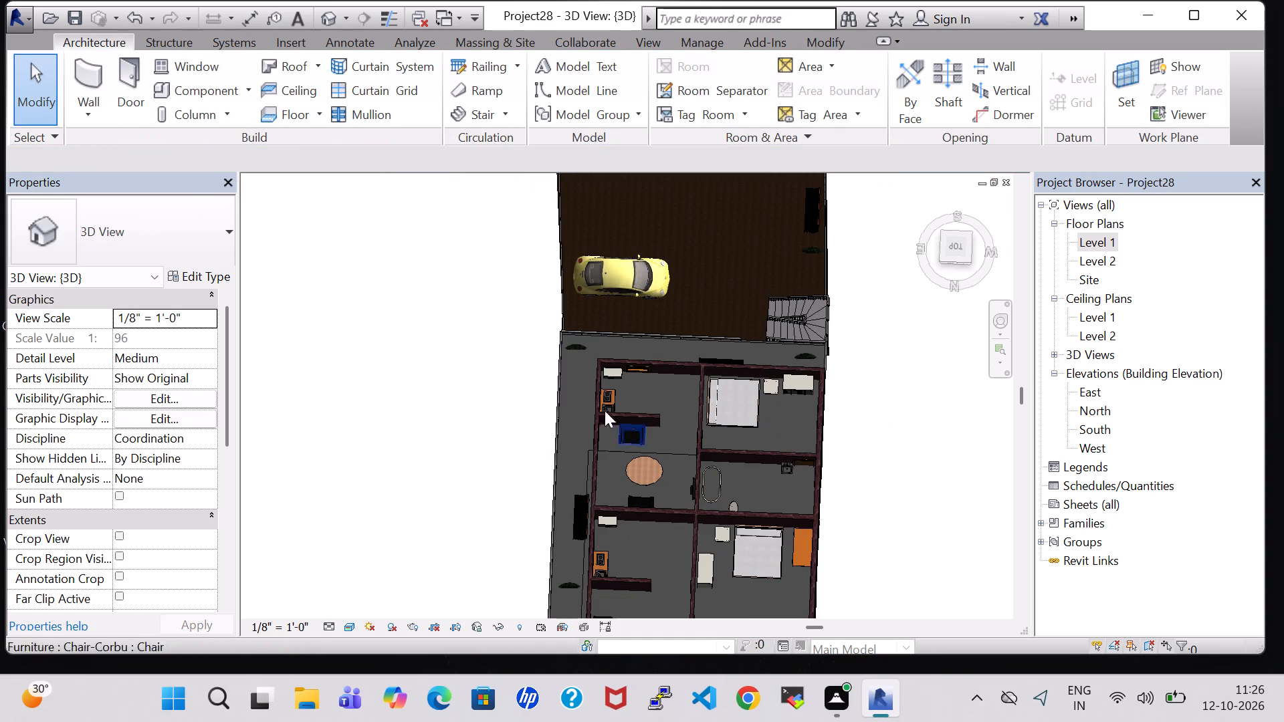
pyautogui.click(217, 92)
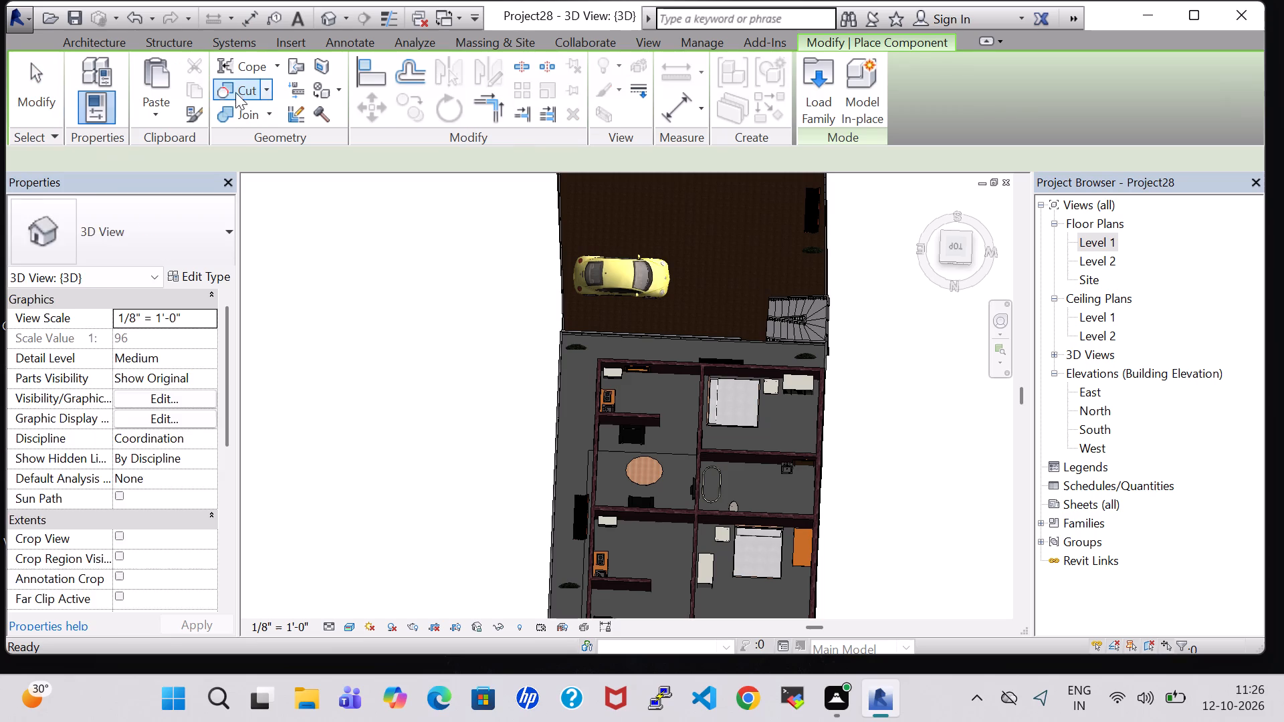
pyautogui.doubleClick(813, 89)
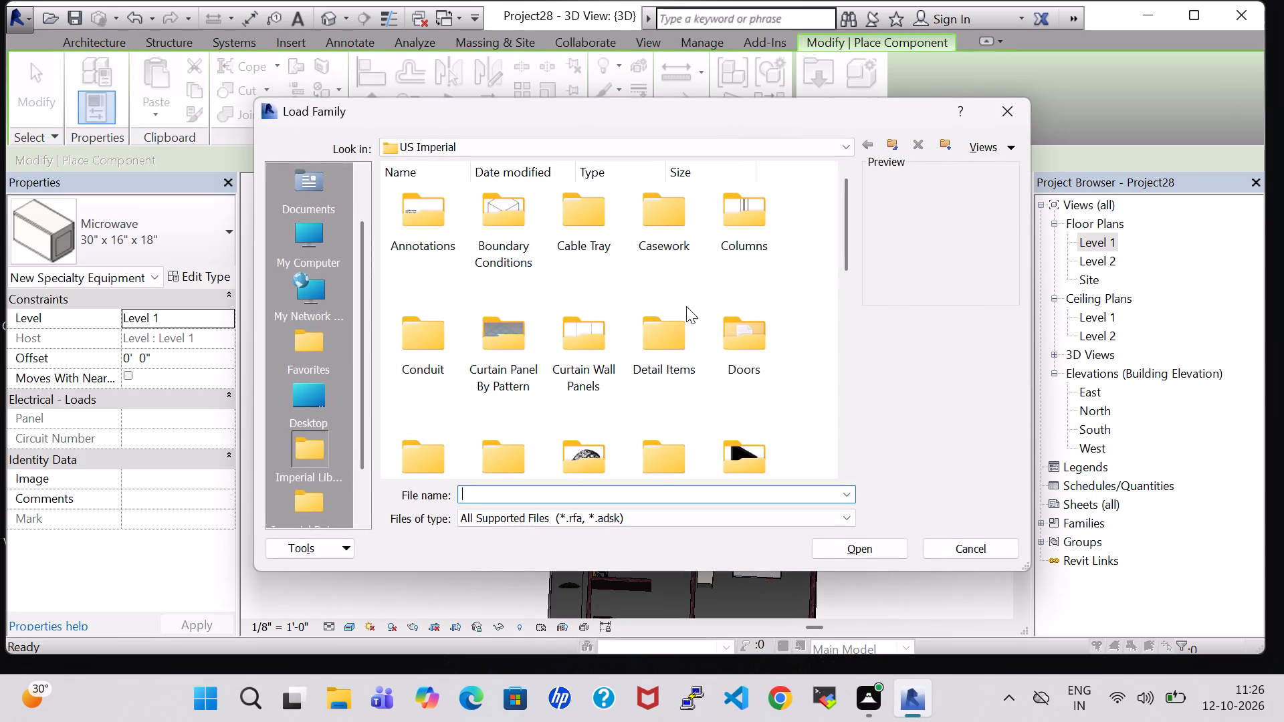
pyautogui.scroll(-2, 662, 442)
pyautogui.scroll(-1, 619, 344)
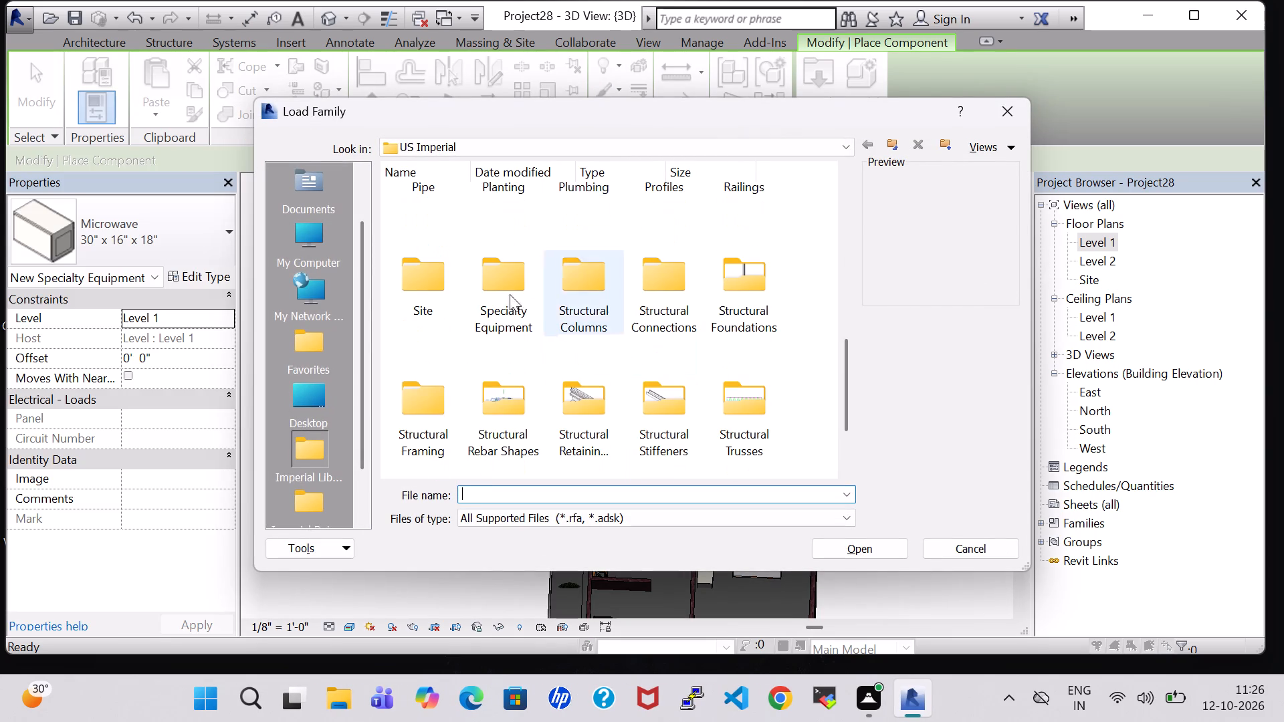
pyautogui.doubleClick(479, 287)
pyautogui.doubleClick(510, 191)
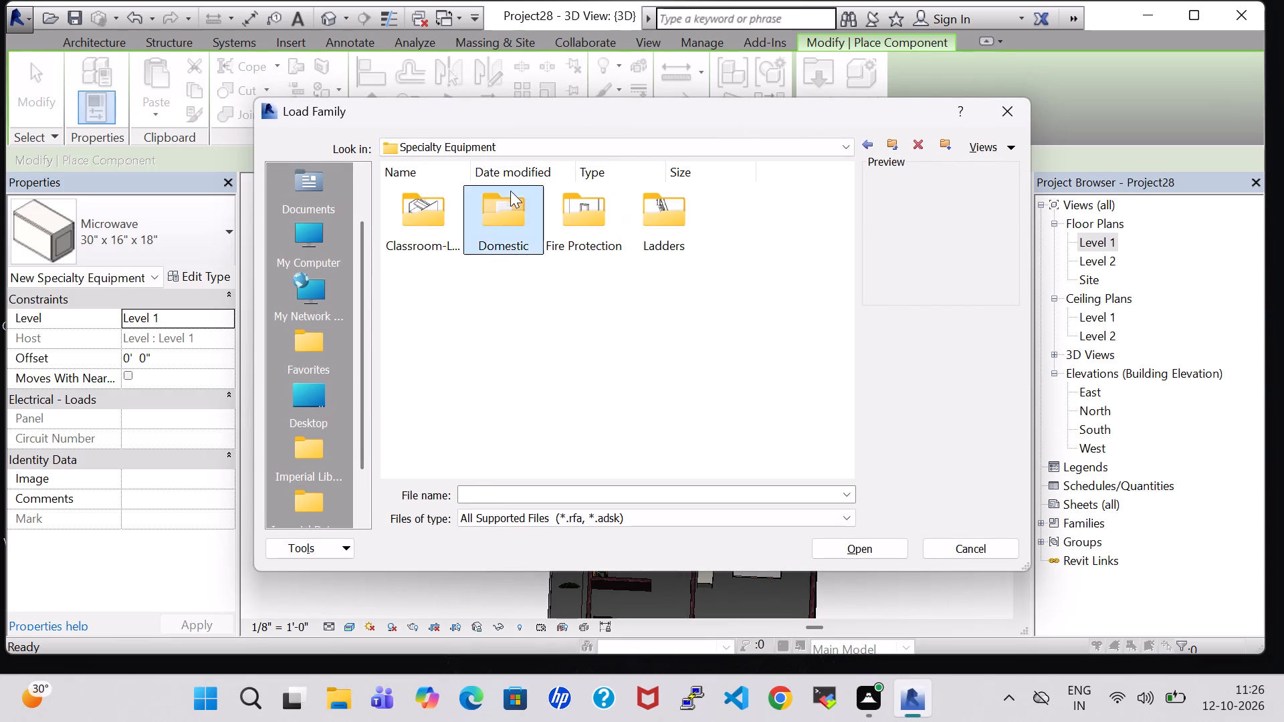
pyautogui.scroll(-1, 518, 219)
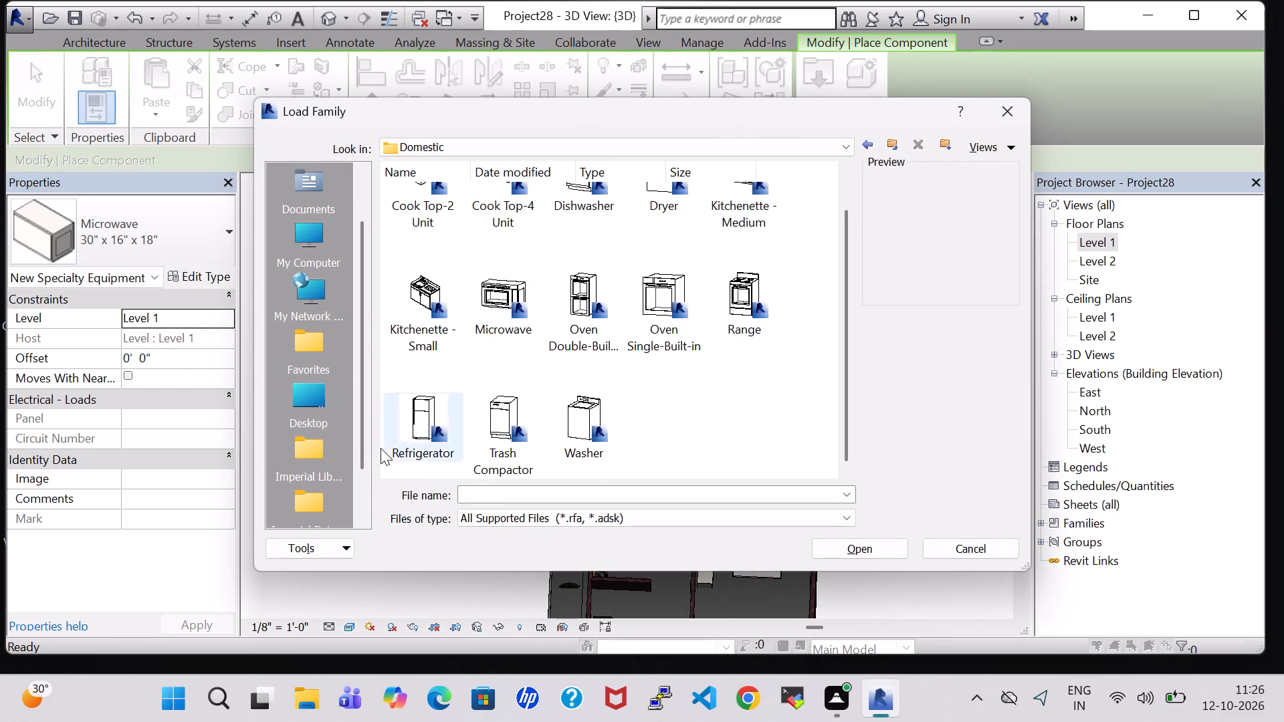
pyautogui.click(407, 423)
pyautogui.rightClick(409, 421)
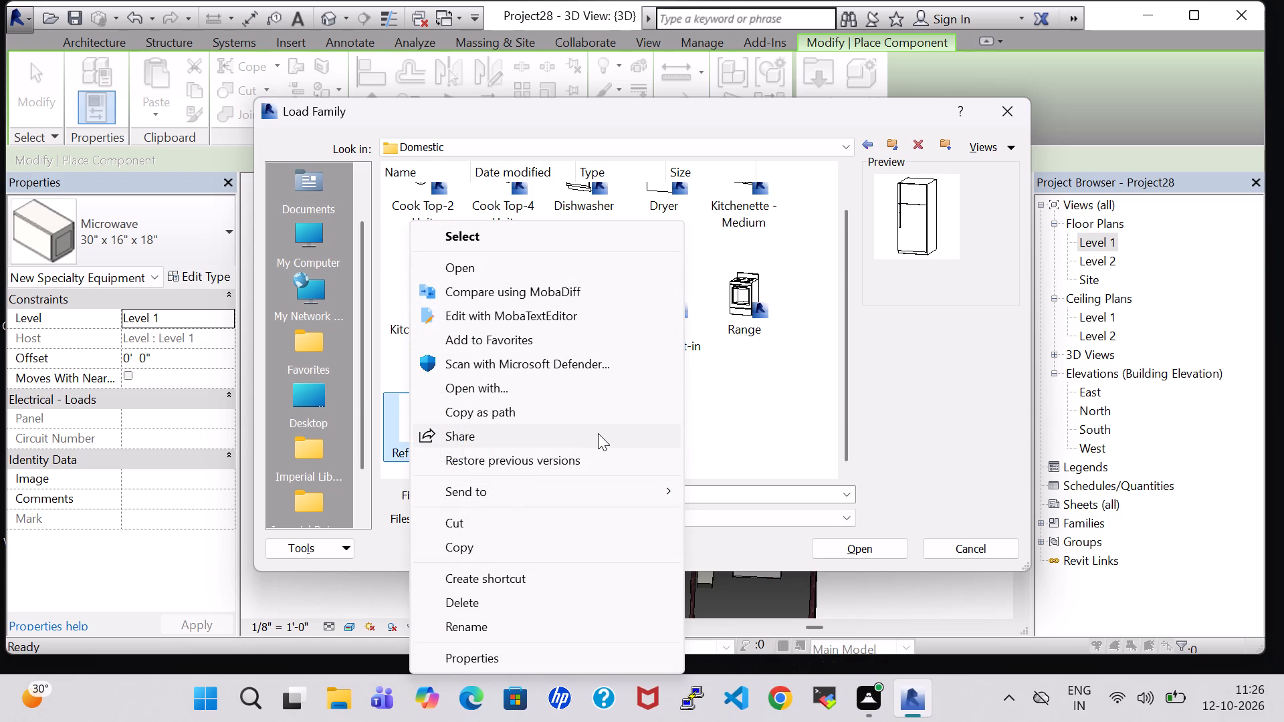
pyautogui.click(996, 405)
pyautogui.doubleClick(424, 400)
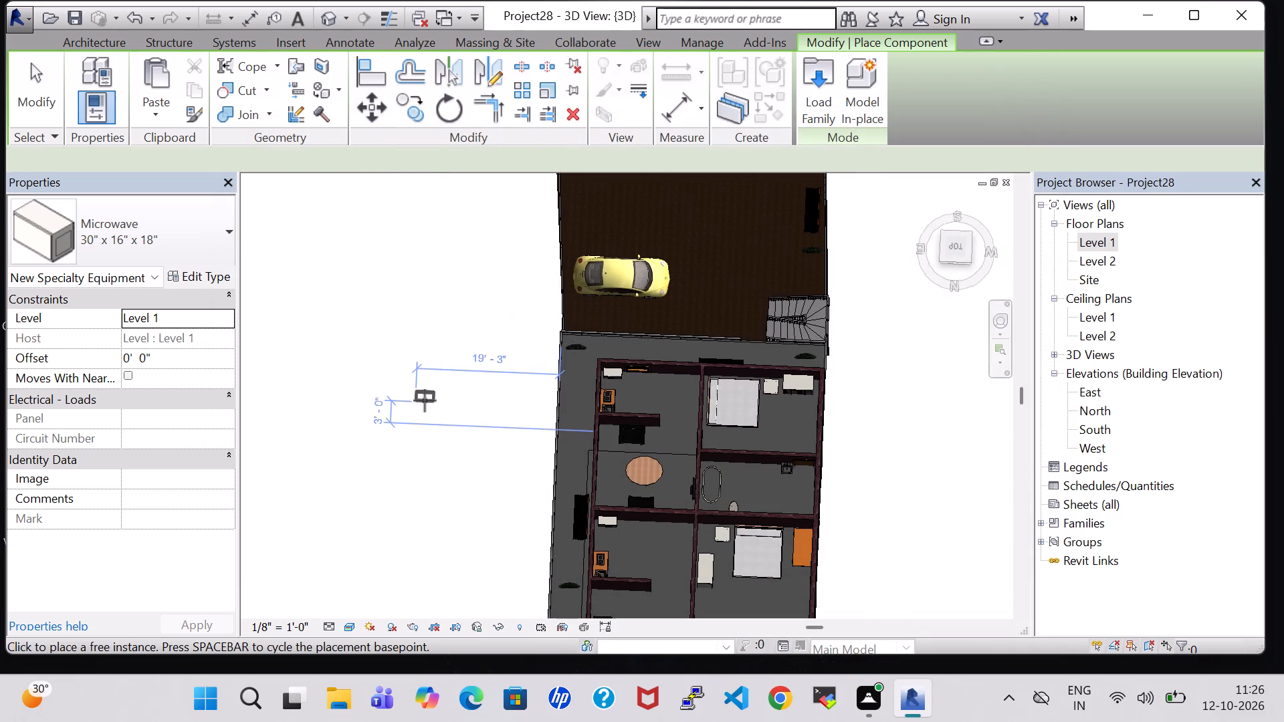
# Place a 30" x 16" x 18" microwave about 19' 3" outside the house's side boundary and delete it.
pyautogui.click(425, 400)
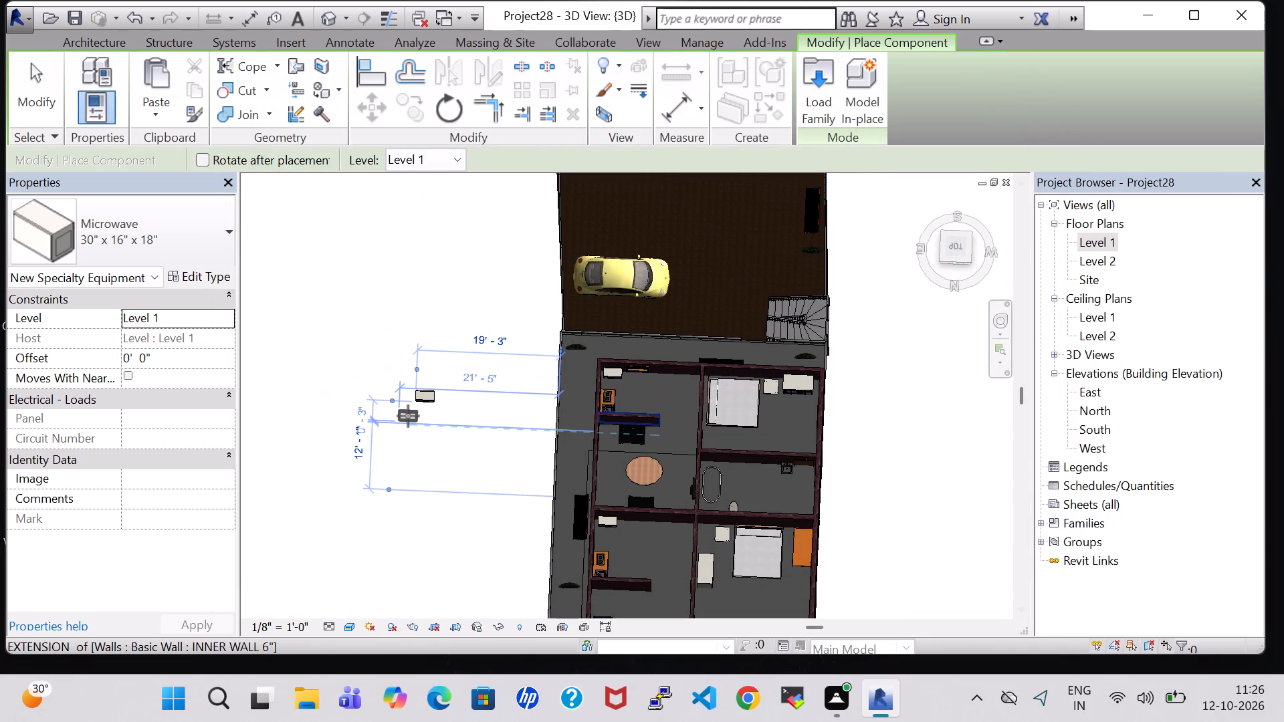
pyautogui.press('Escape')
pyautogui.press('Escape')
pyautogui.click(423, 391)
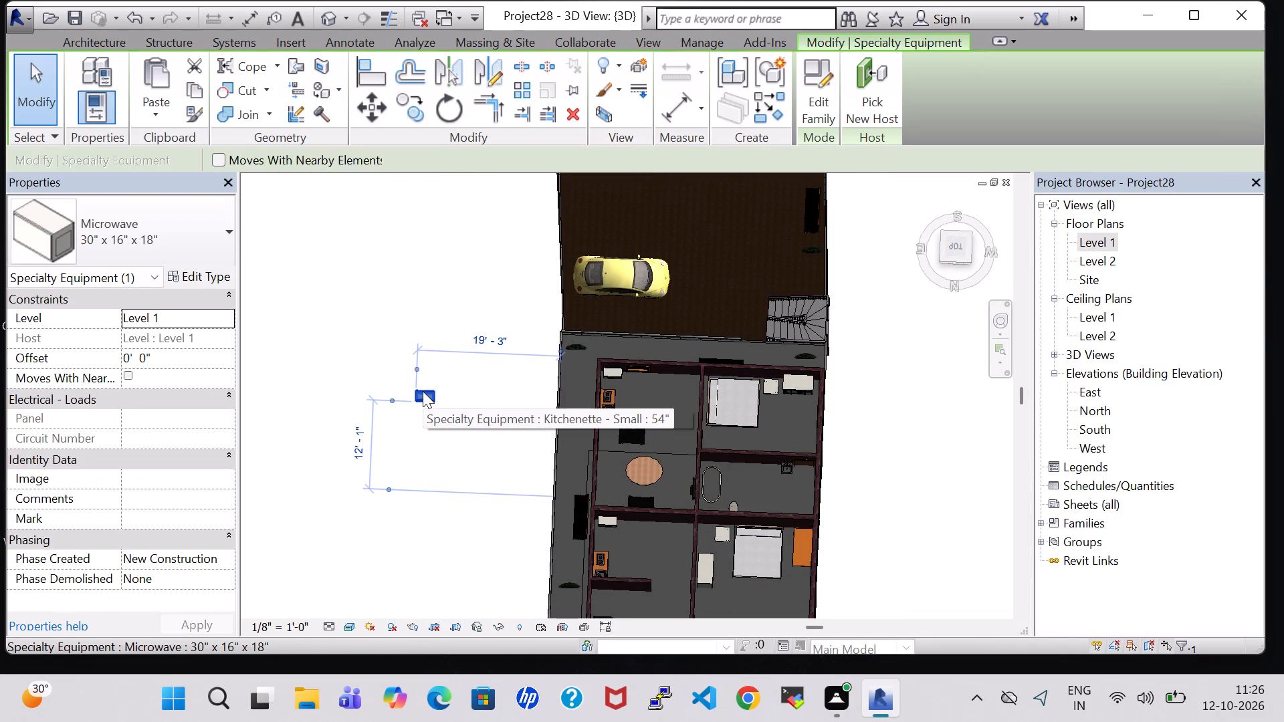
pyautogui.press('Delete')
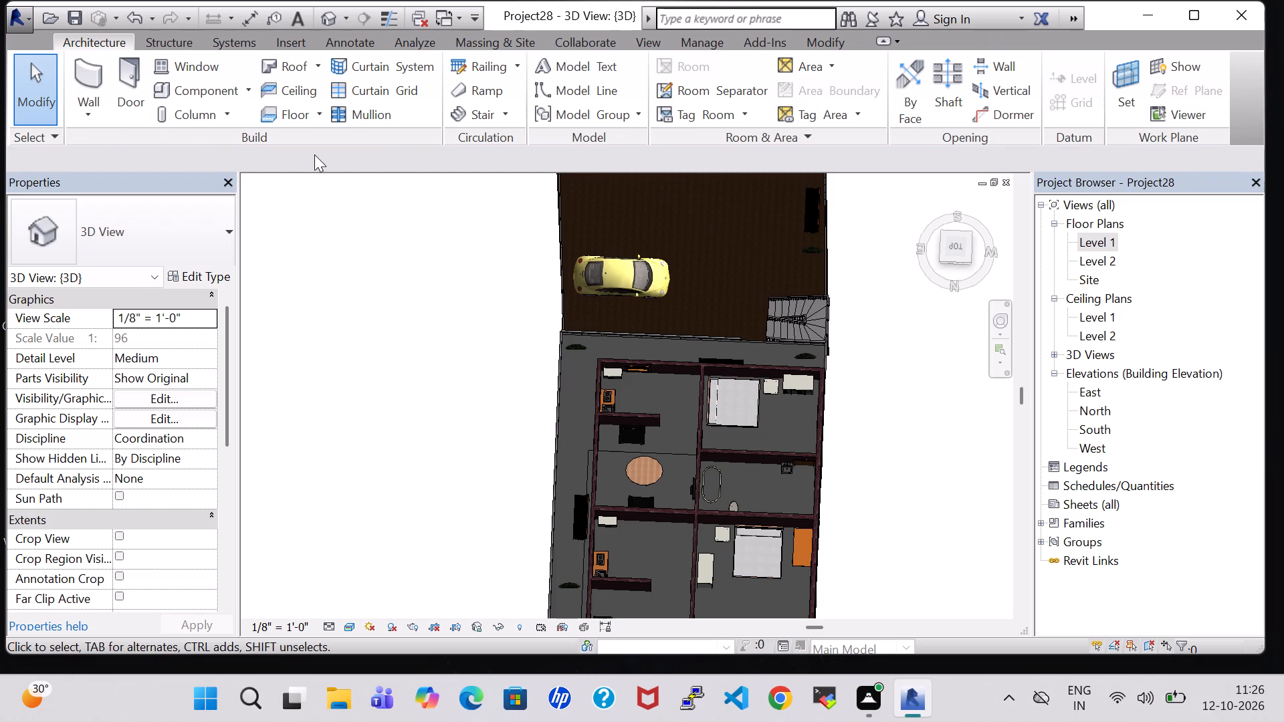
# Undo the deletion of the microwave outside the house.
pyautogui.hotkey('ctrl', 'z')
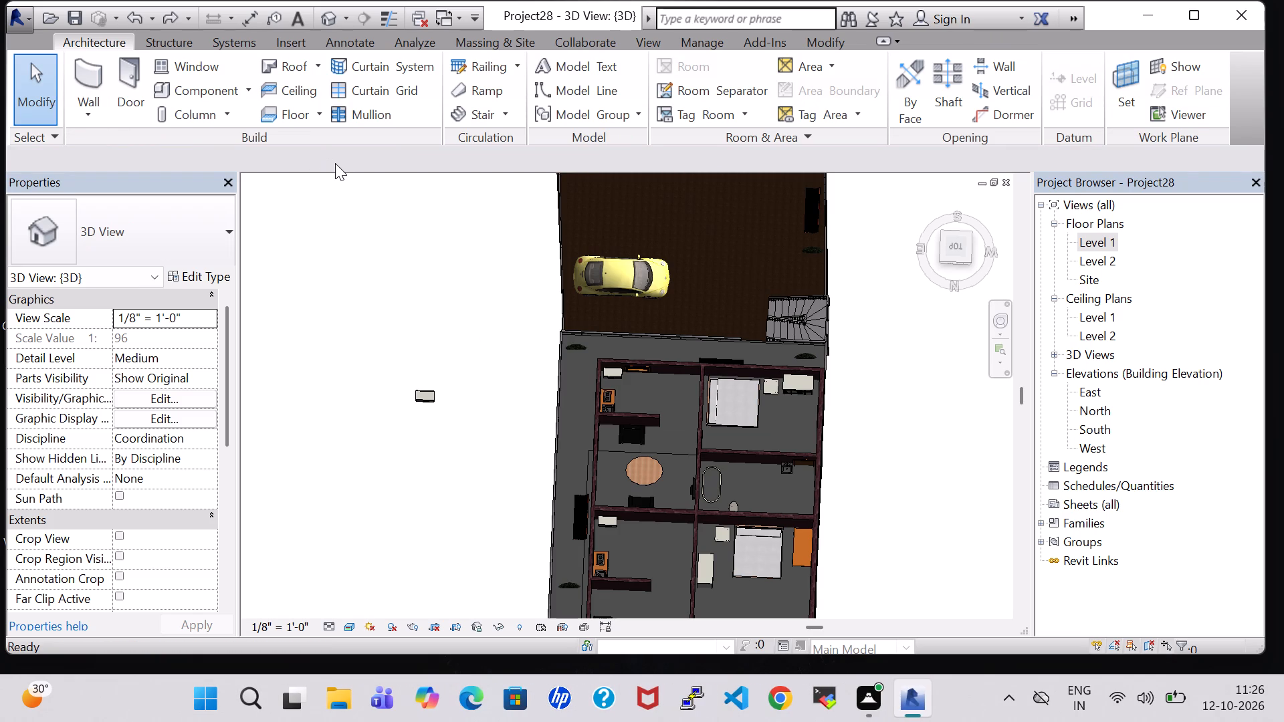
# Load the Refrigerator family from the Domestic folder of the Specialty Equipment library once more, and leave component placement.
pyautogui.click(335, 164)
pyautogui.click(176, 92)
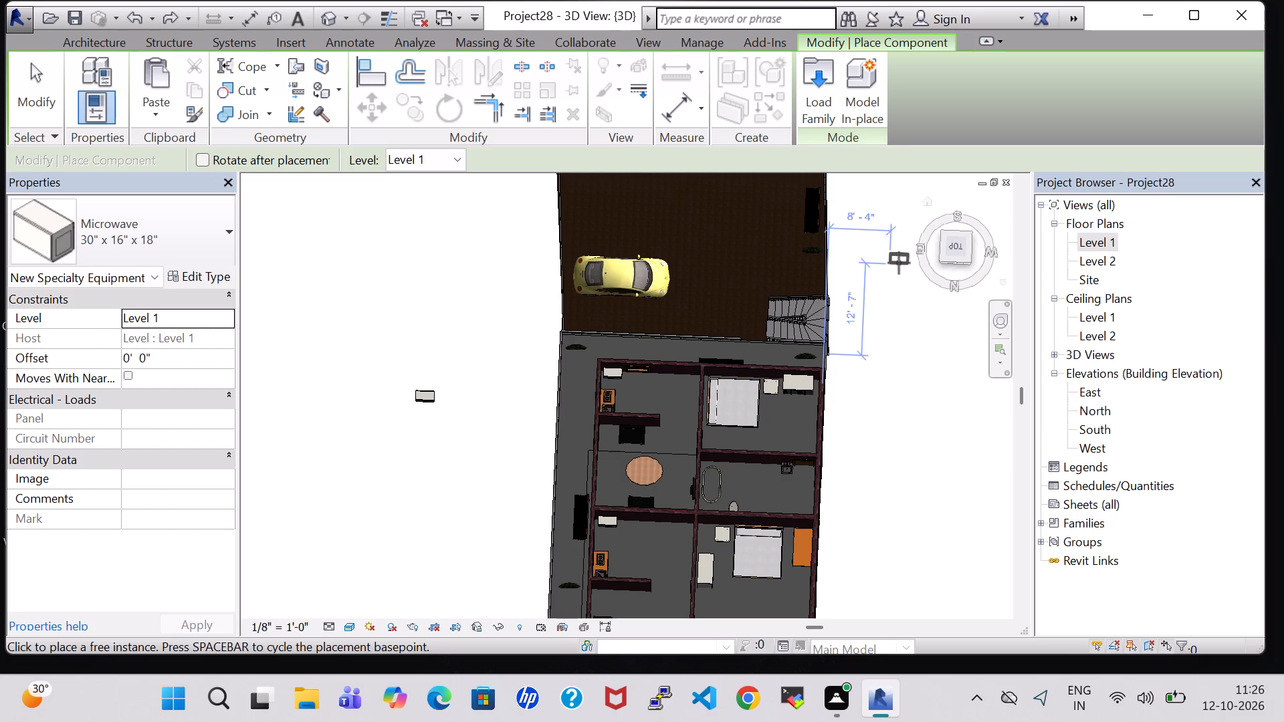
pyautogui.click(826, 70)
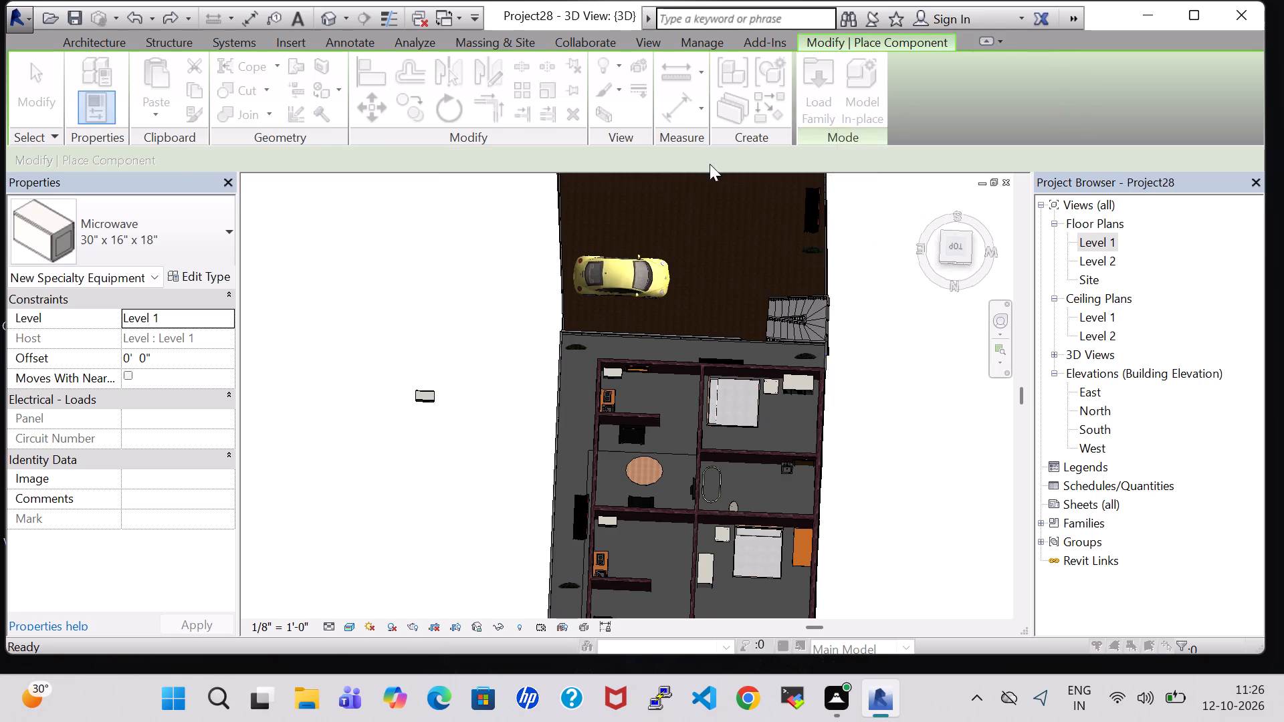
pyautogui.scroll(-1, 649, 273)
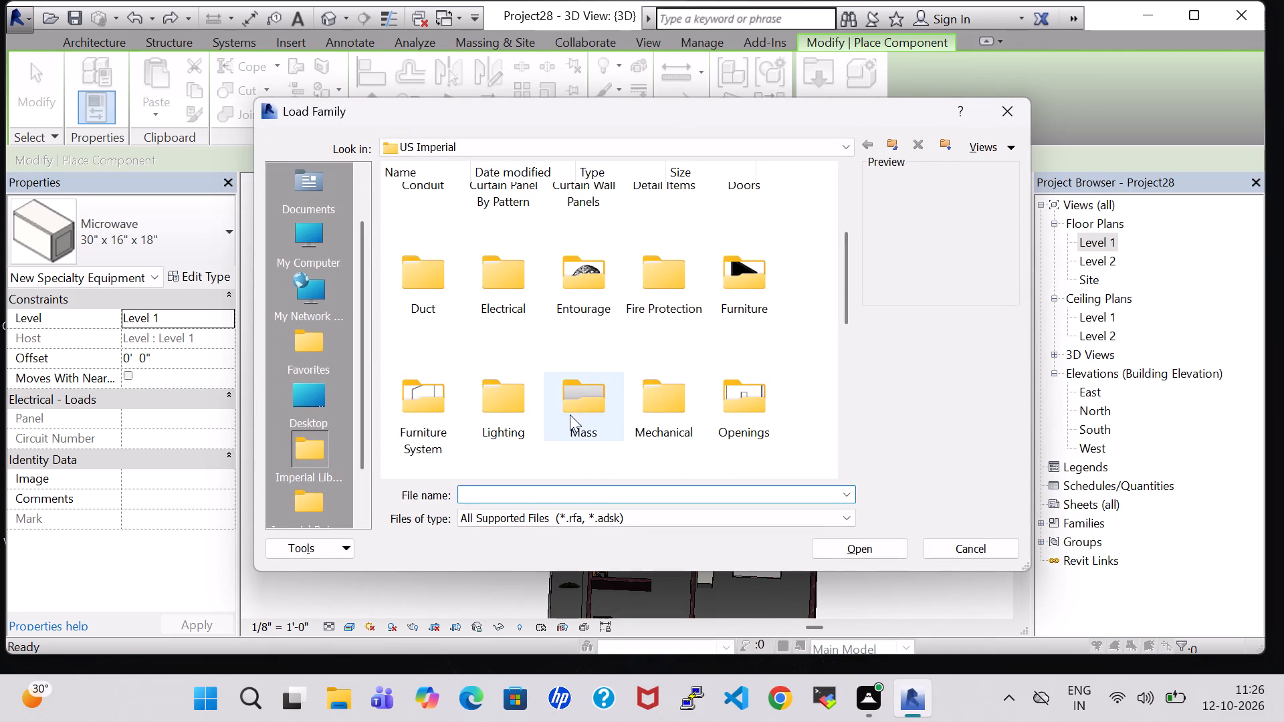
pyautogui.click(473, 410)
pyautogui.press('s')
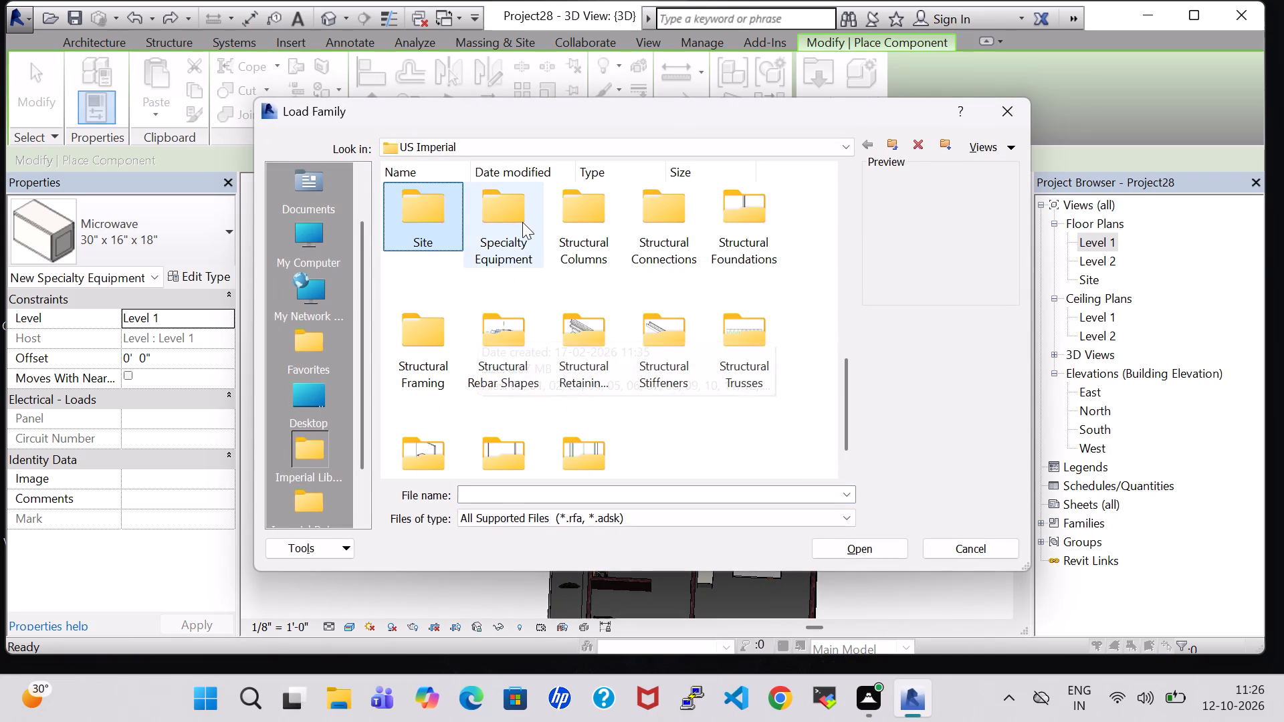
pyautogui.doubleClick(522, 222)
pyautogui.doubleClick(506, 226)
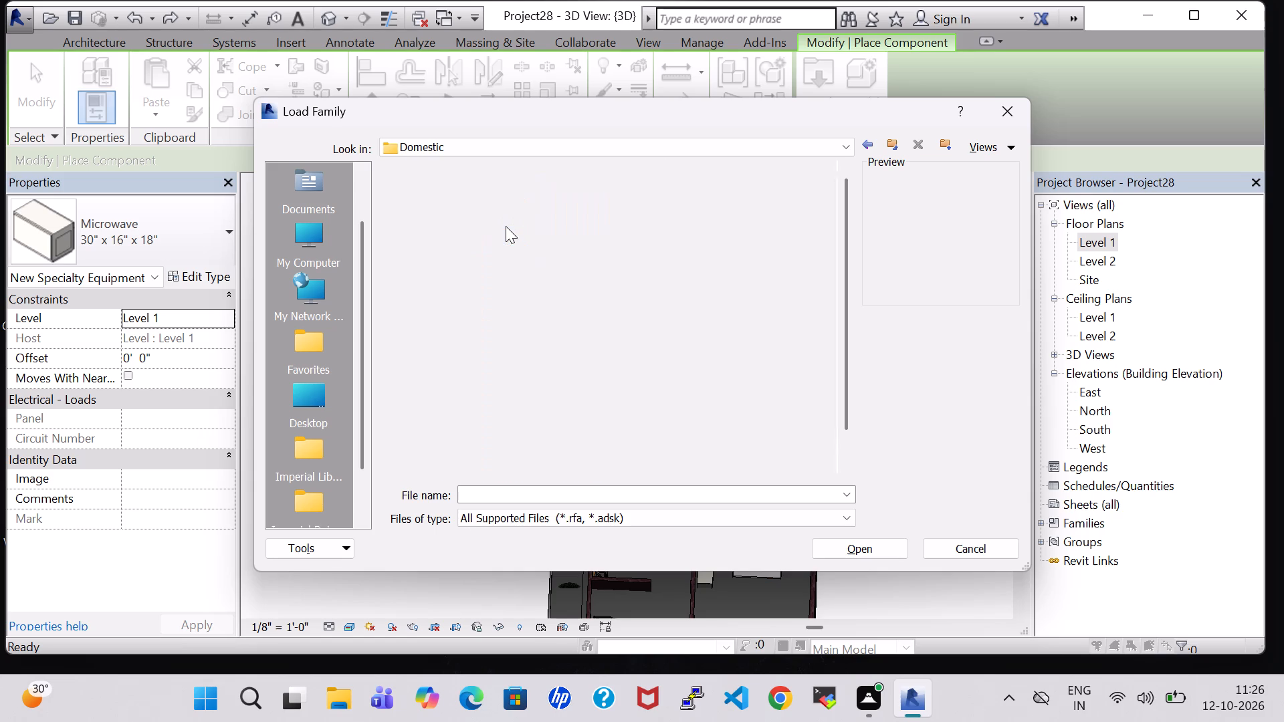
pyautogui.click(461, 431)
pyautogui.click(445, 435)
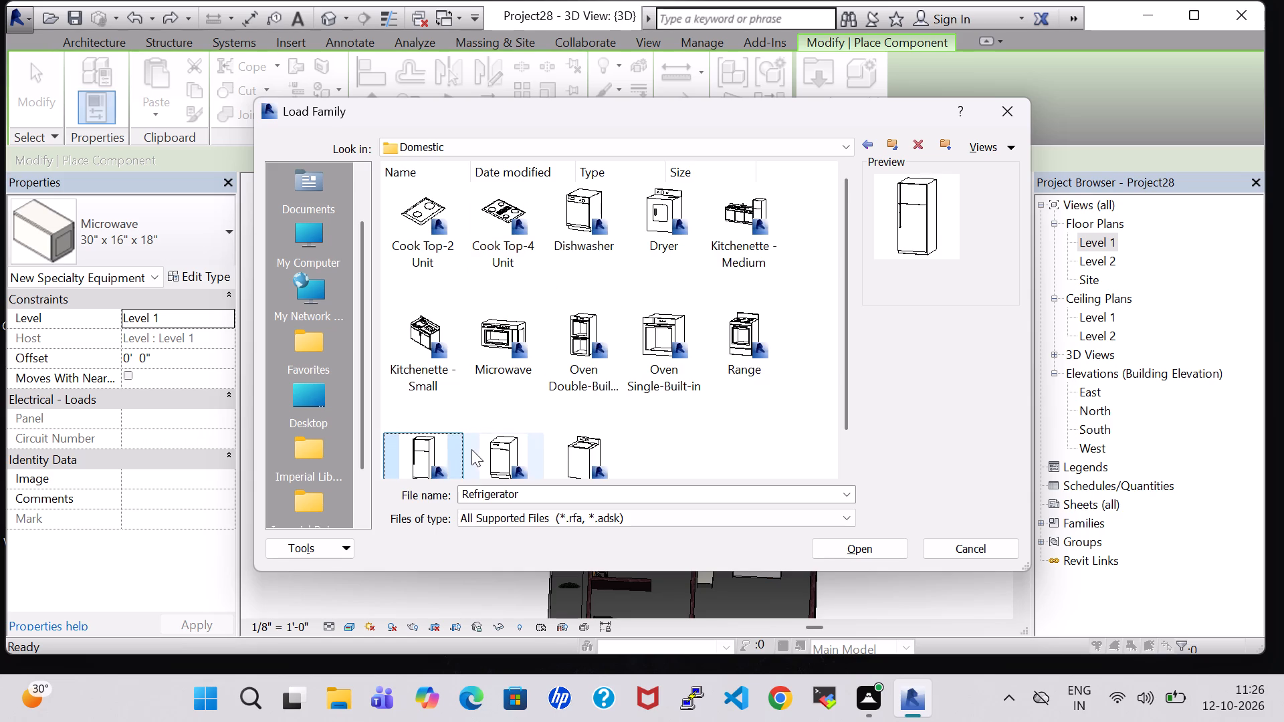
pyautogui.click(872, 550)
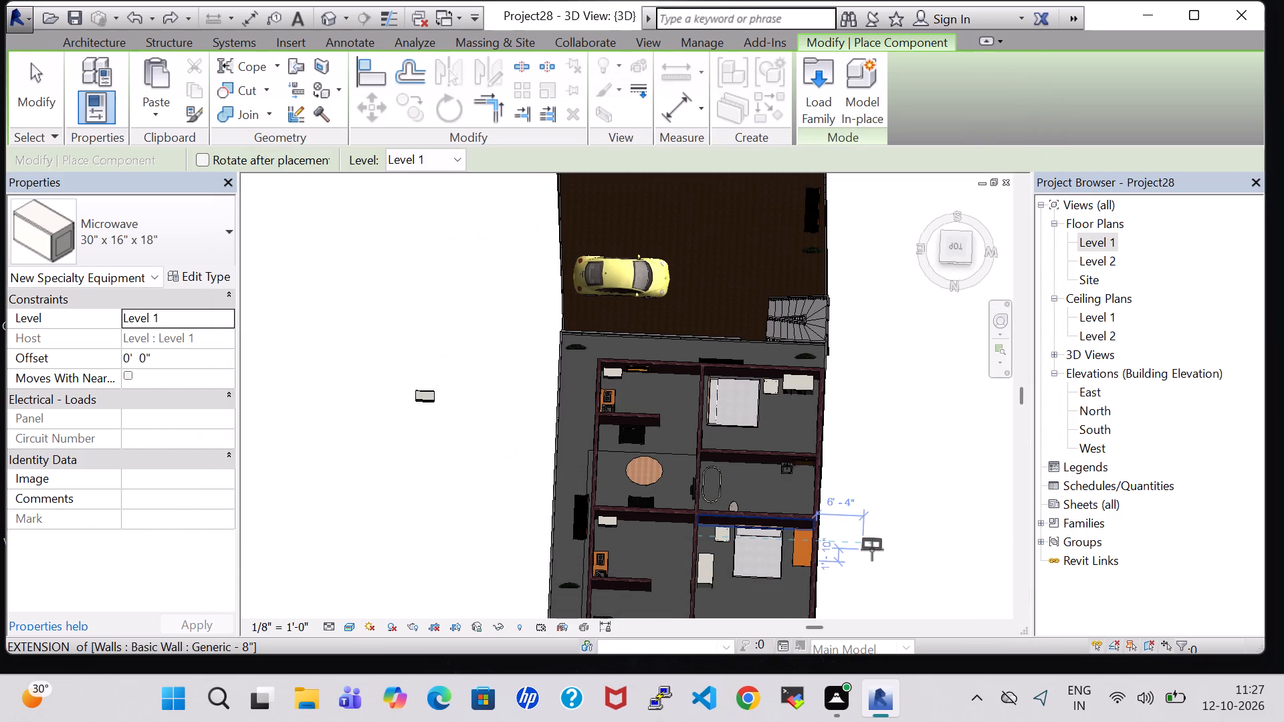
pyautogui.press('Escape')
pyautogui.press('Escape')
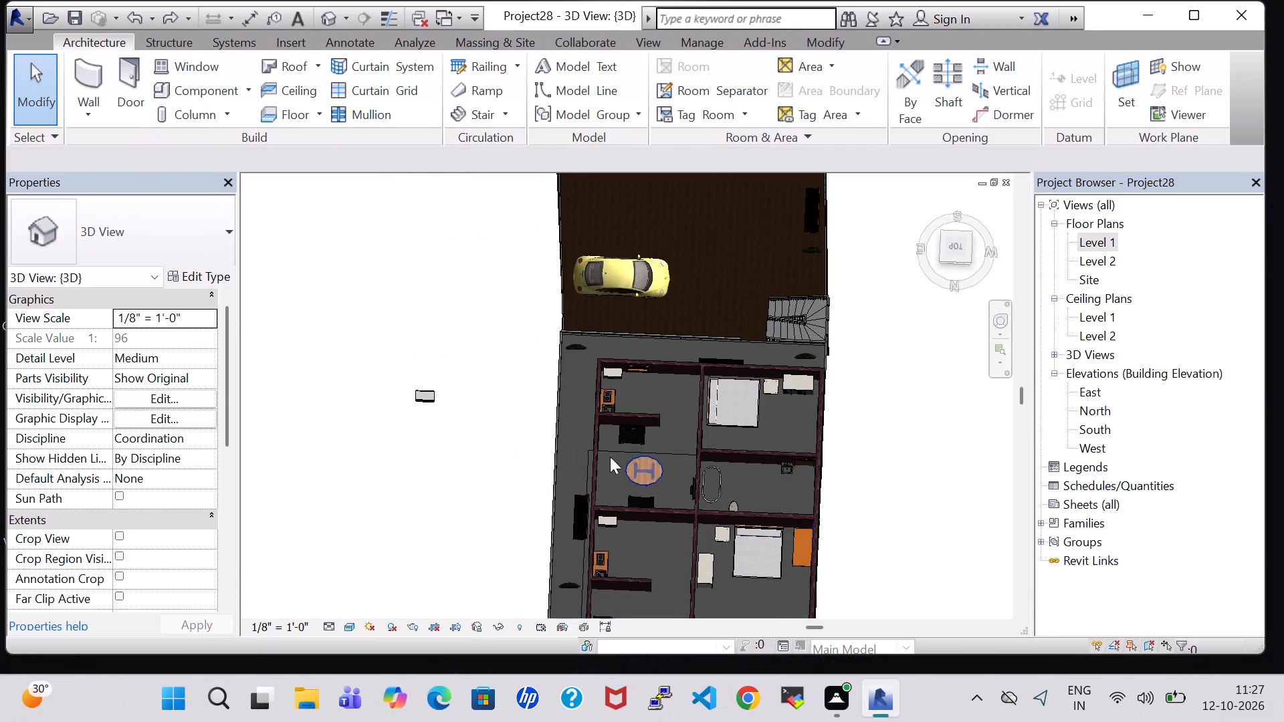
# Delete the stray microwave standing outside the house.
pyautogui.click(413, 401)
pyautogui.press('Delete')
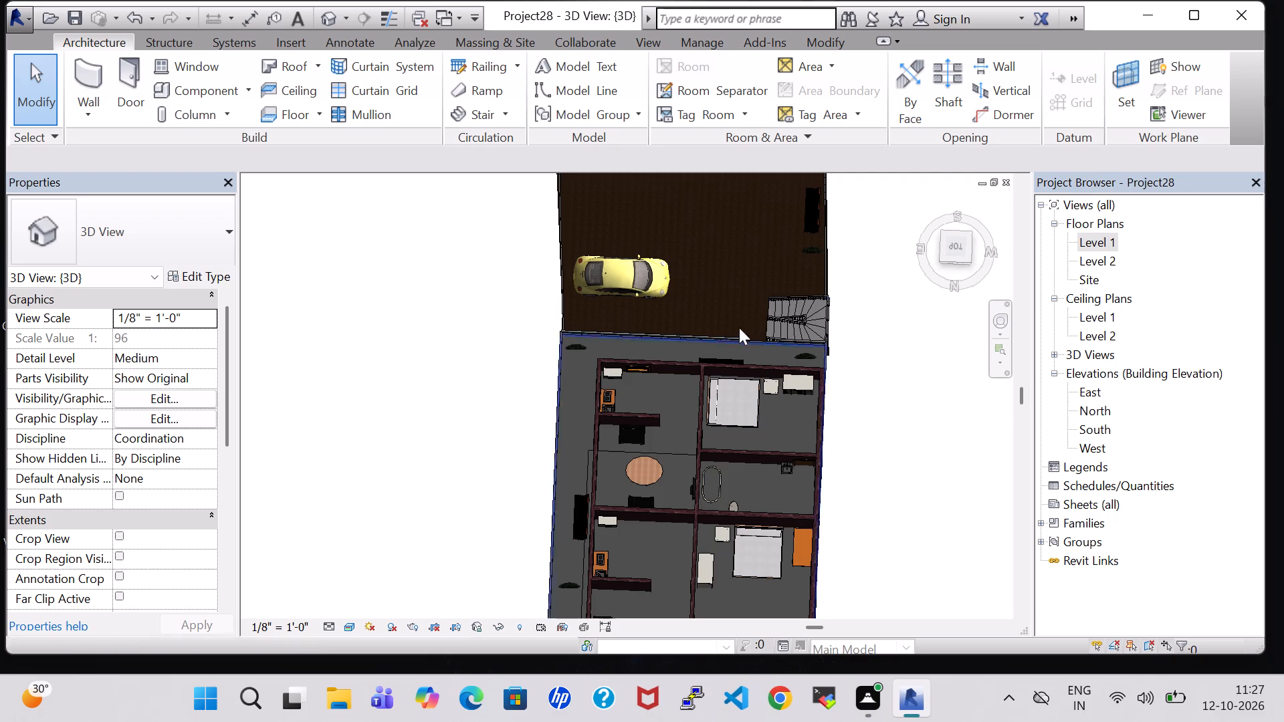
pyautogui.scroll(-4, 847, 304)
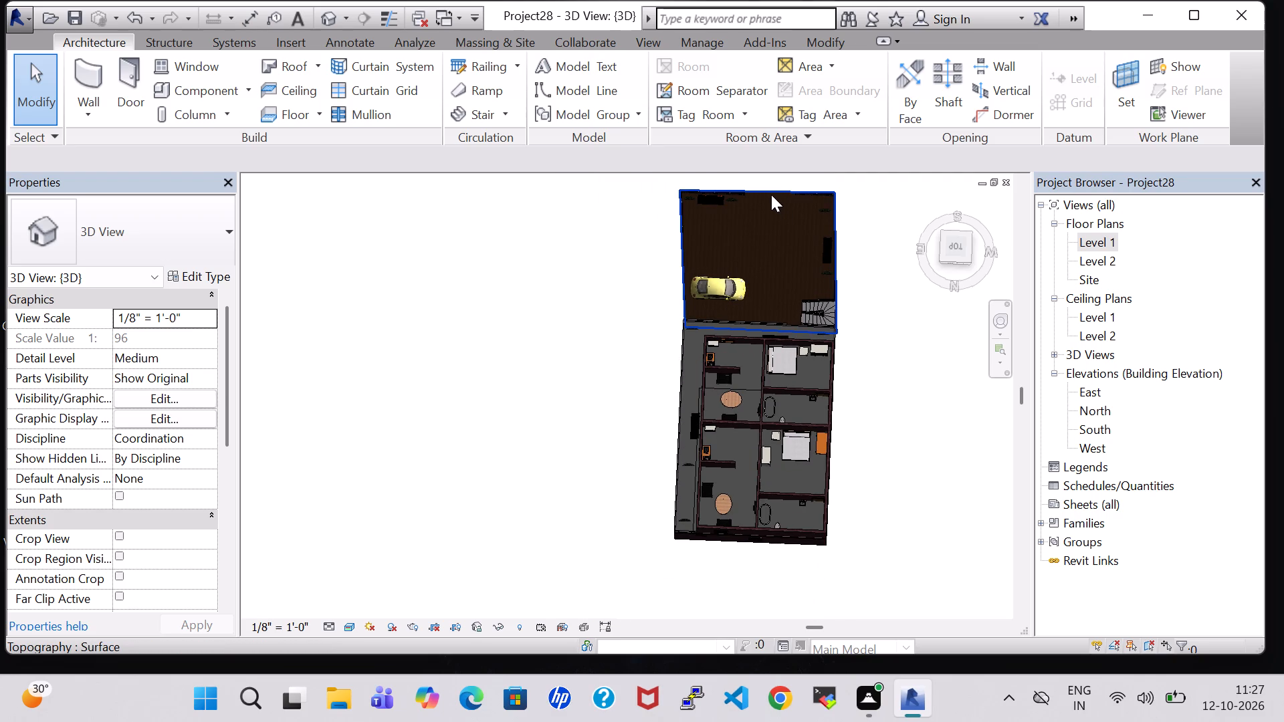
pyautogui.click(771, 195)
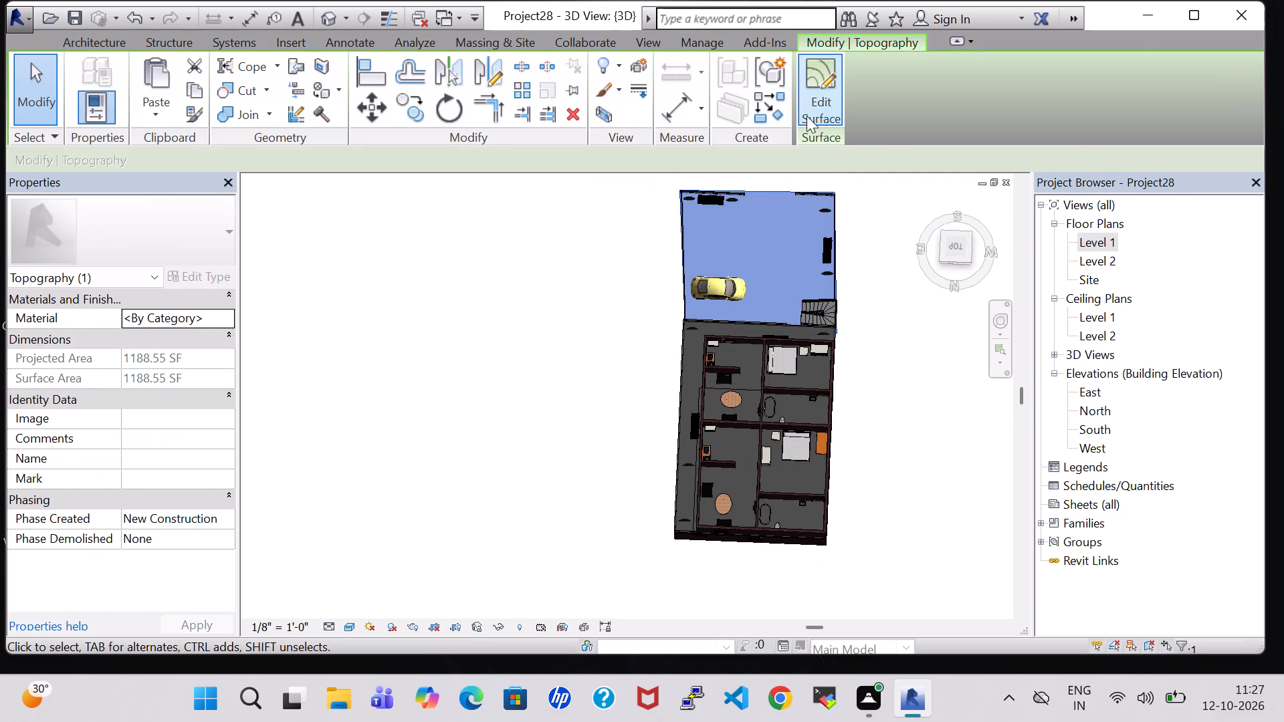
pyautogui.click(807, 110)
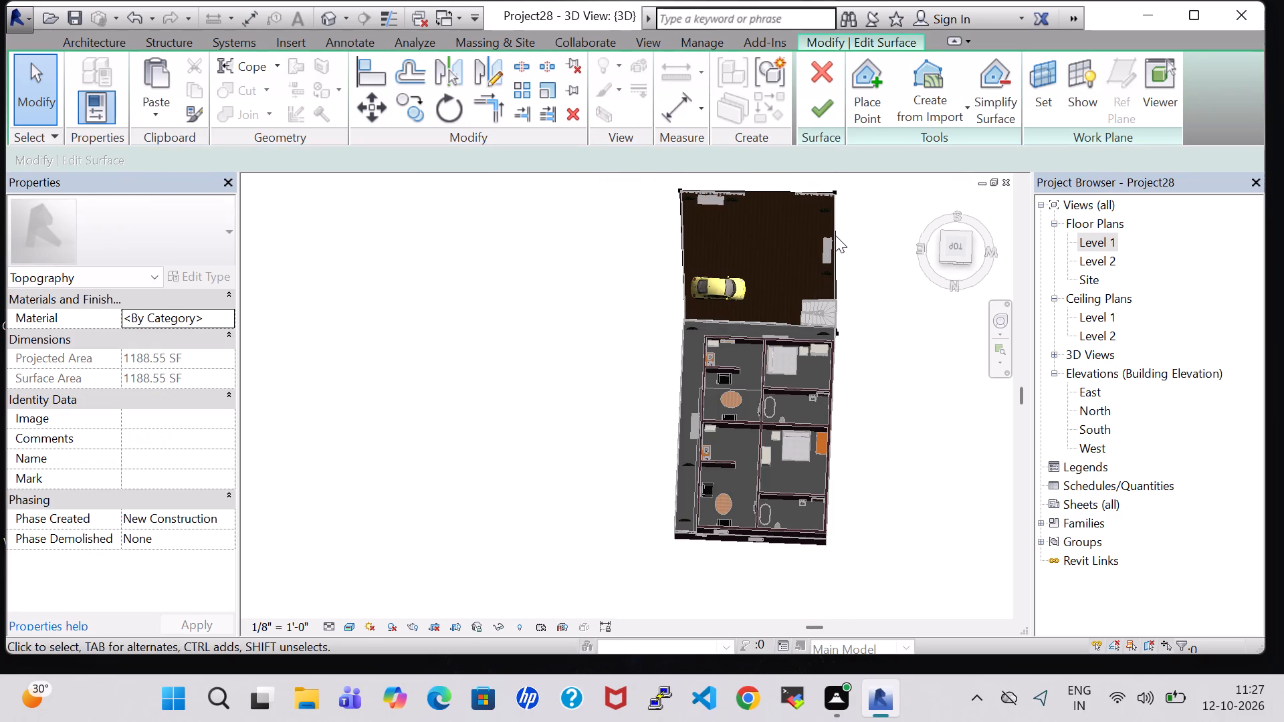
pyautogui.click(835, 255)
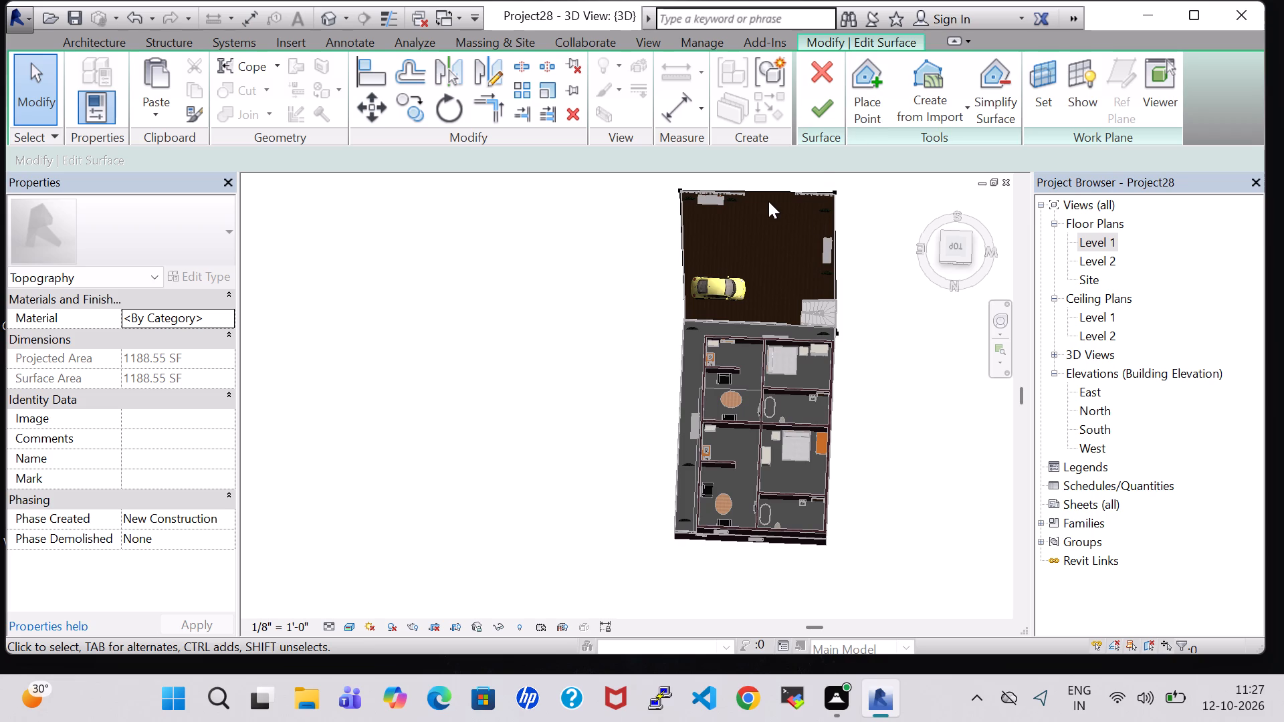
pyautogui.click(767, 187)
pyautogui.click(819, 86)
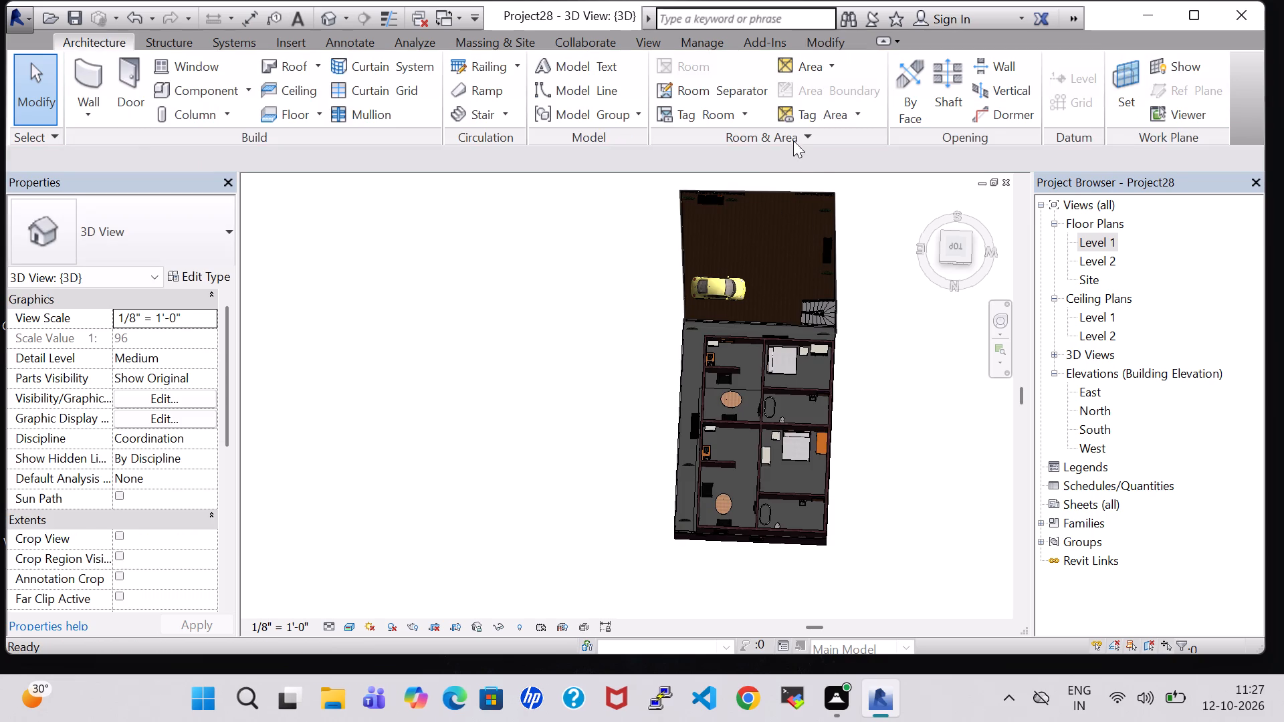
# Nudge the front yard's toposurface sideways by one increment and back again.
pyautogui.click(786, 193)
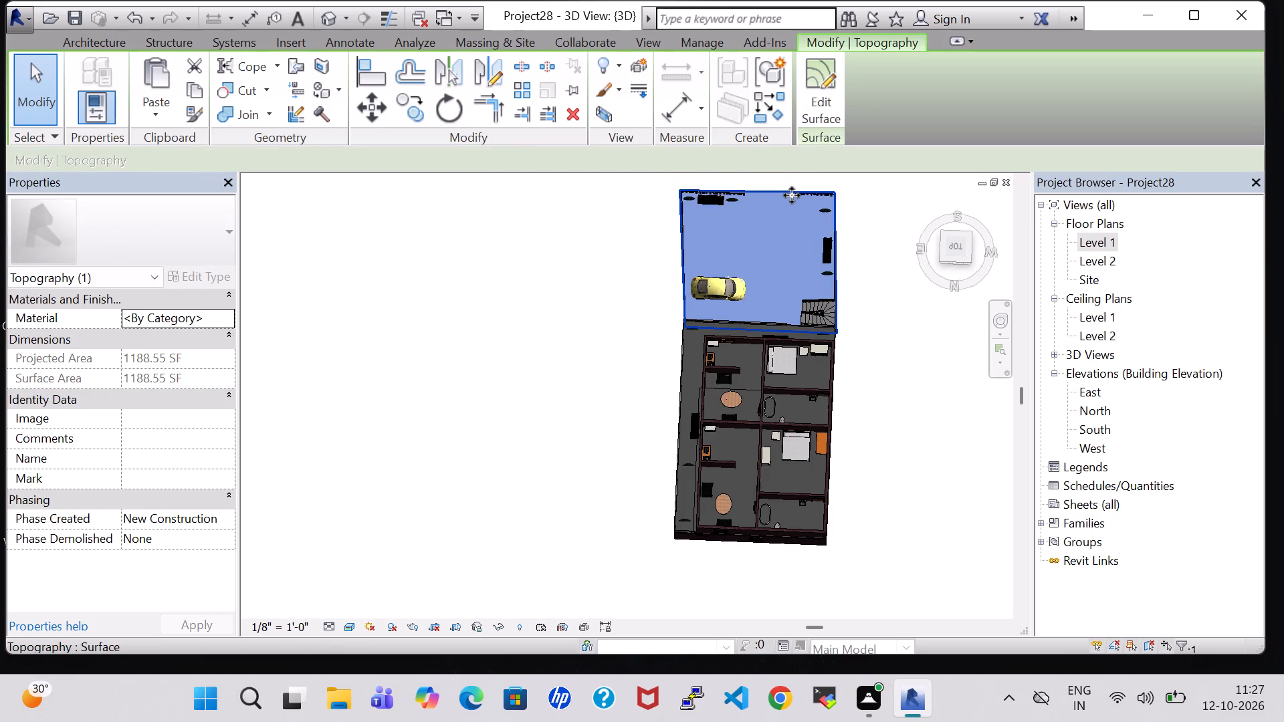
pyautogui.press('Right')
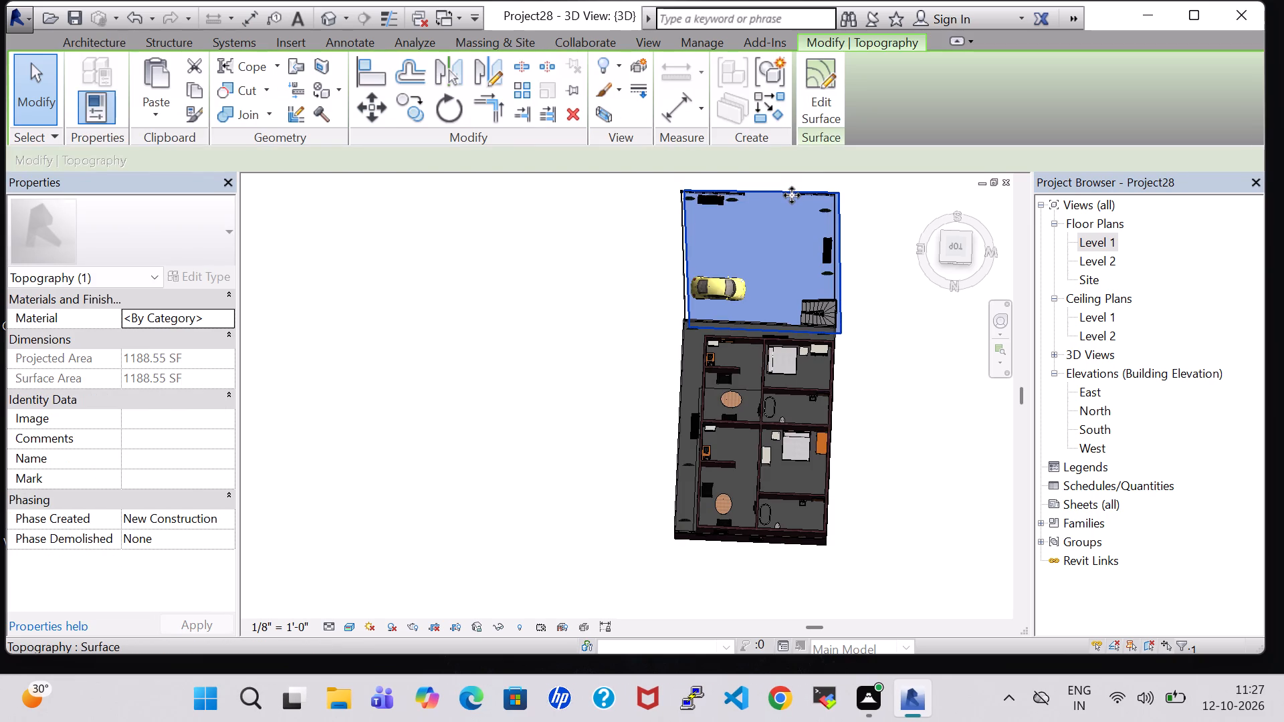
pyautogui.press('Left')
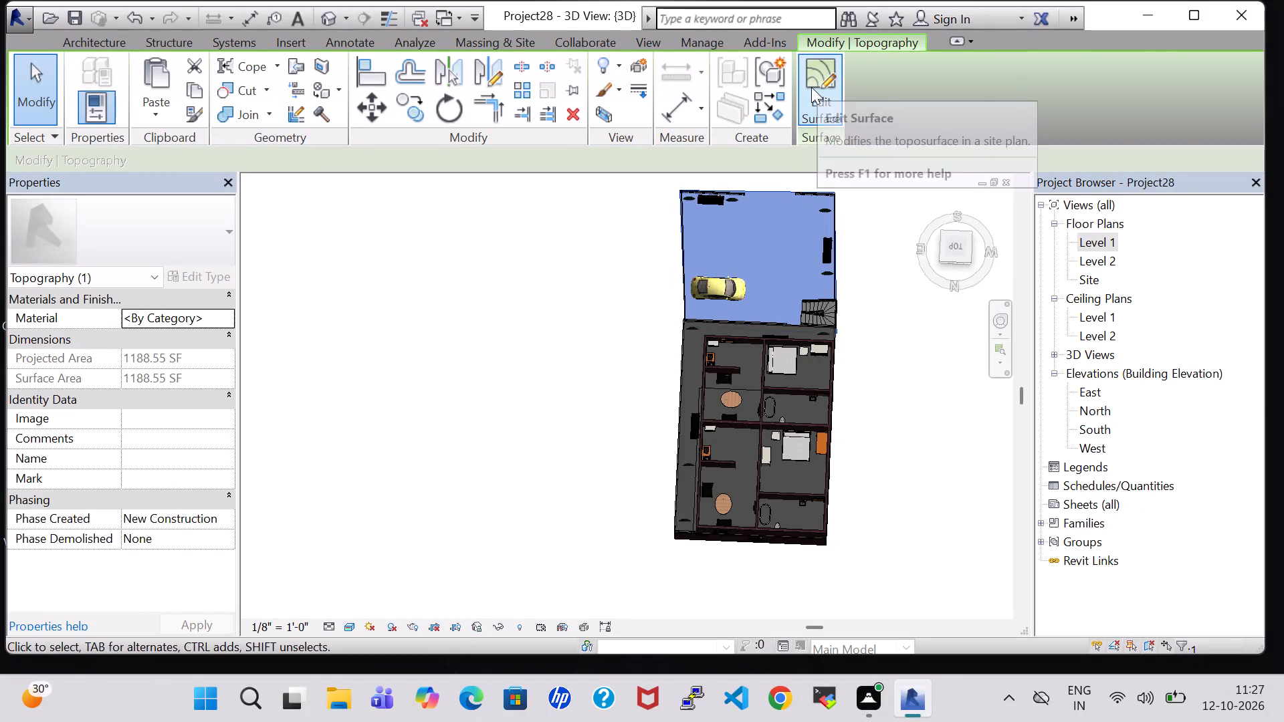
# Edit the front yard's toposurface, add two points at 0' 0" absolute elevation near its car-side corners, and finish the surface.
pyautogui.click(811, 87)
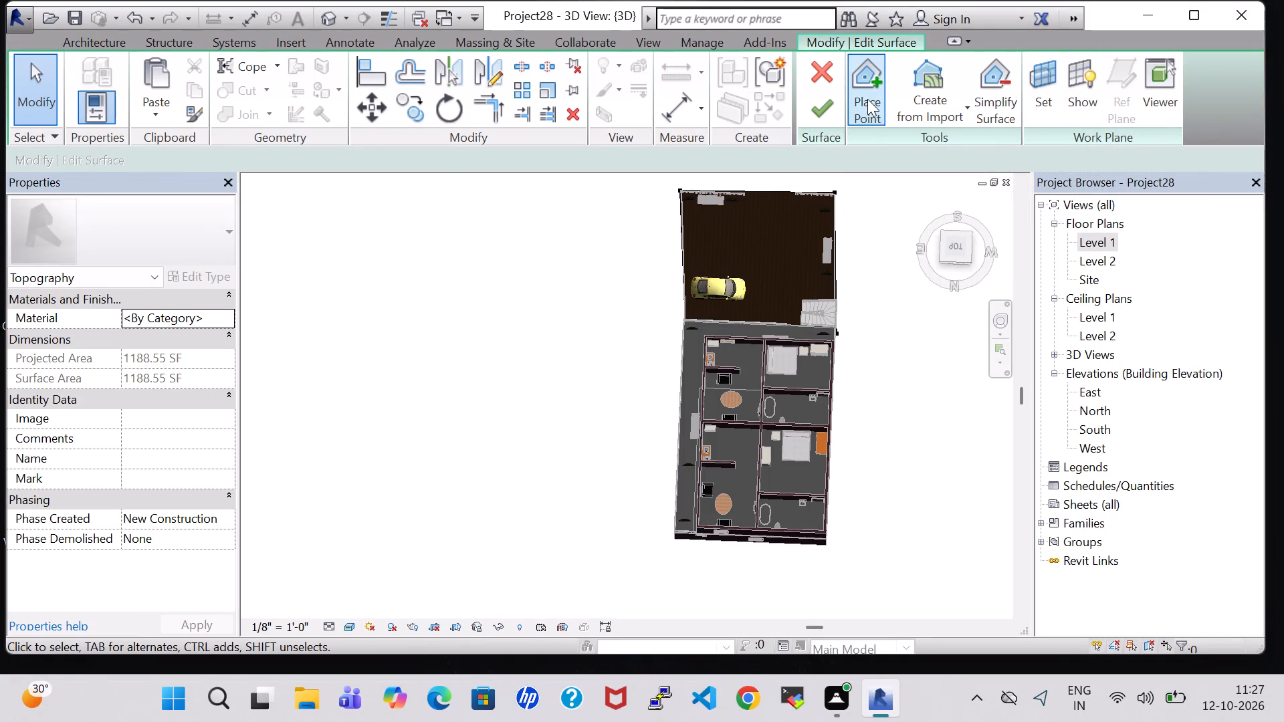
pyautogui.click(867, 99)
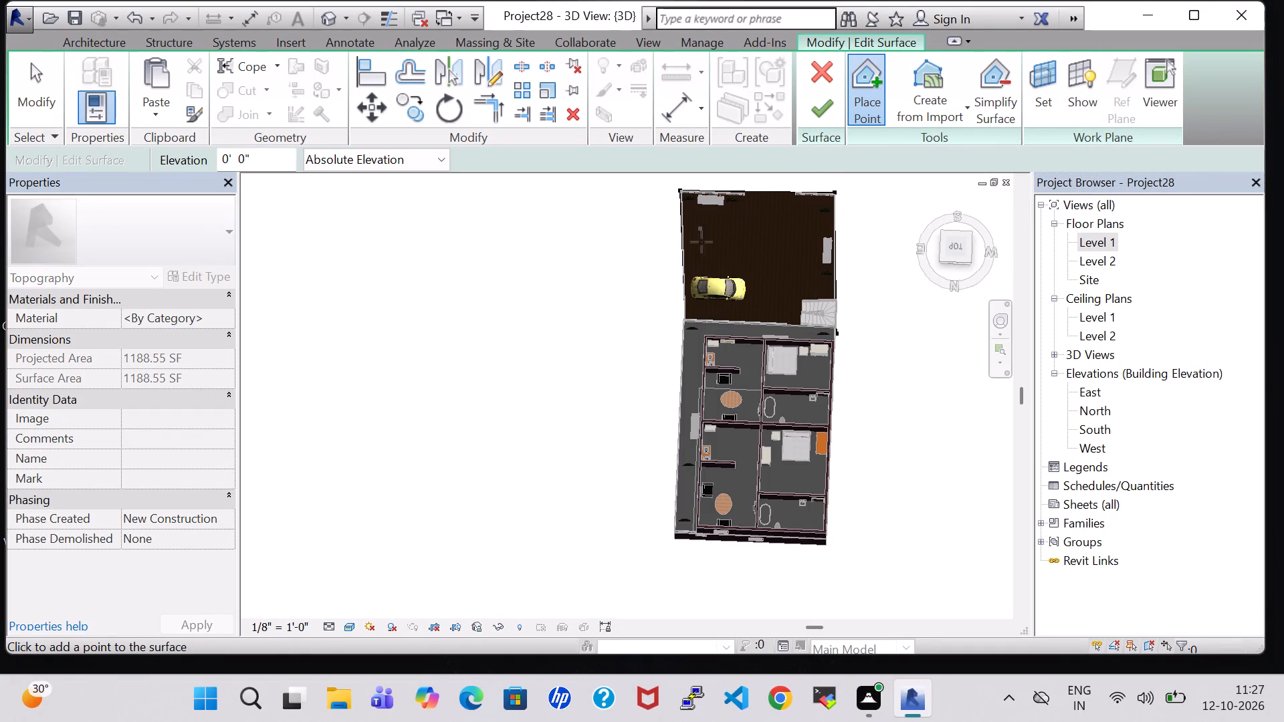
pyautogui.click(685, 321)
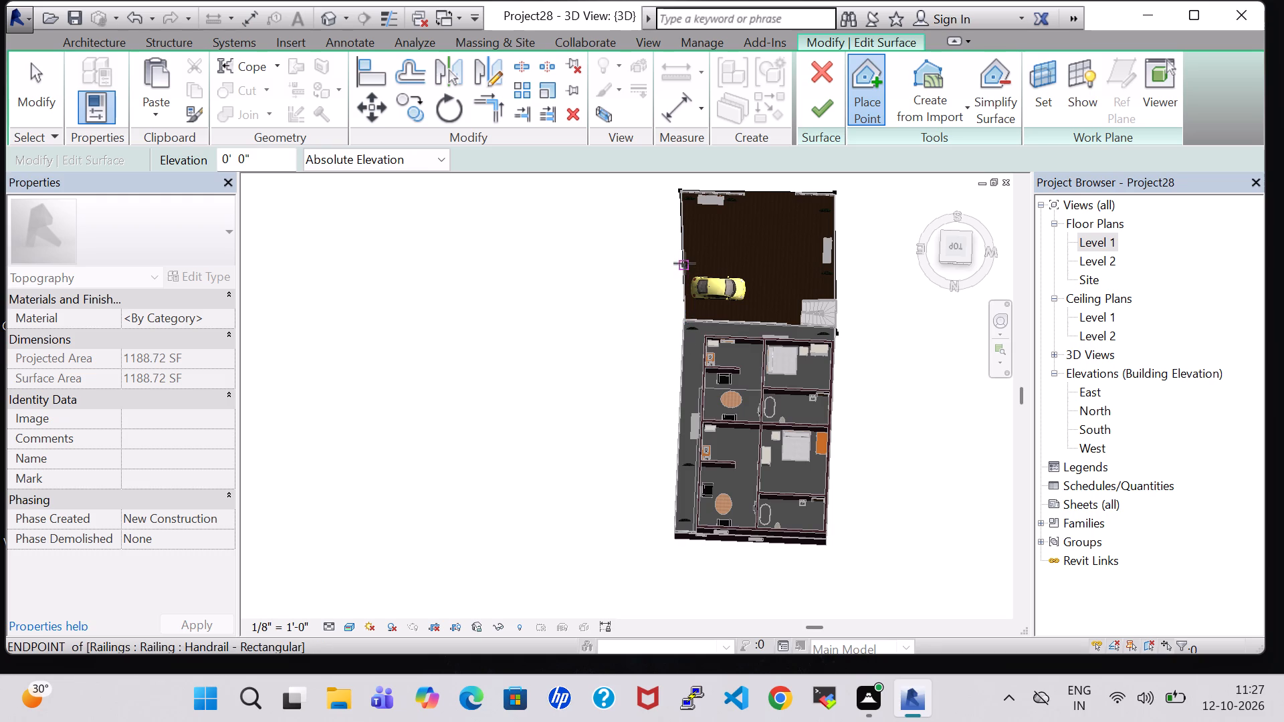
pyautogui.click(689, 197)
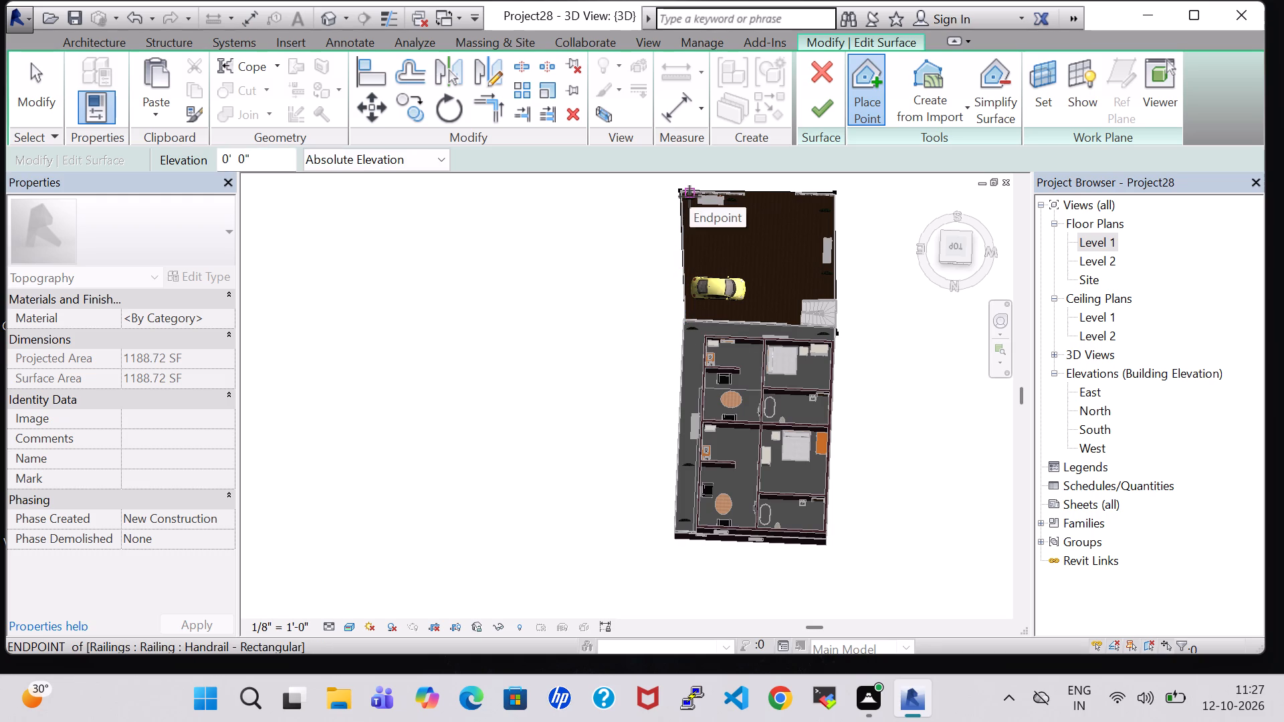
pyautogui.click(839, 99)
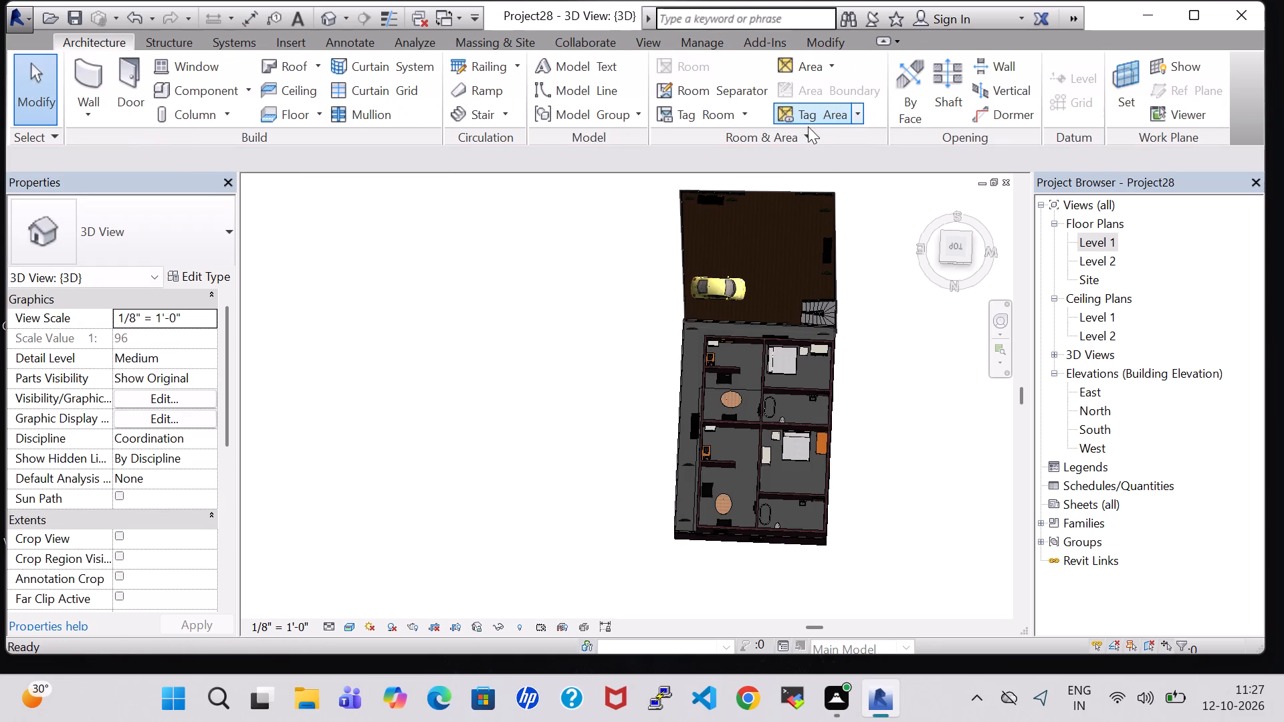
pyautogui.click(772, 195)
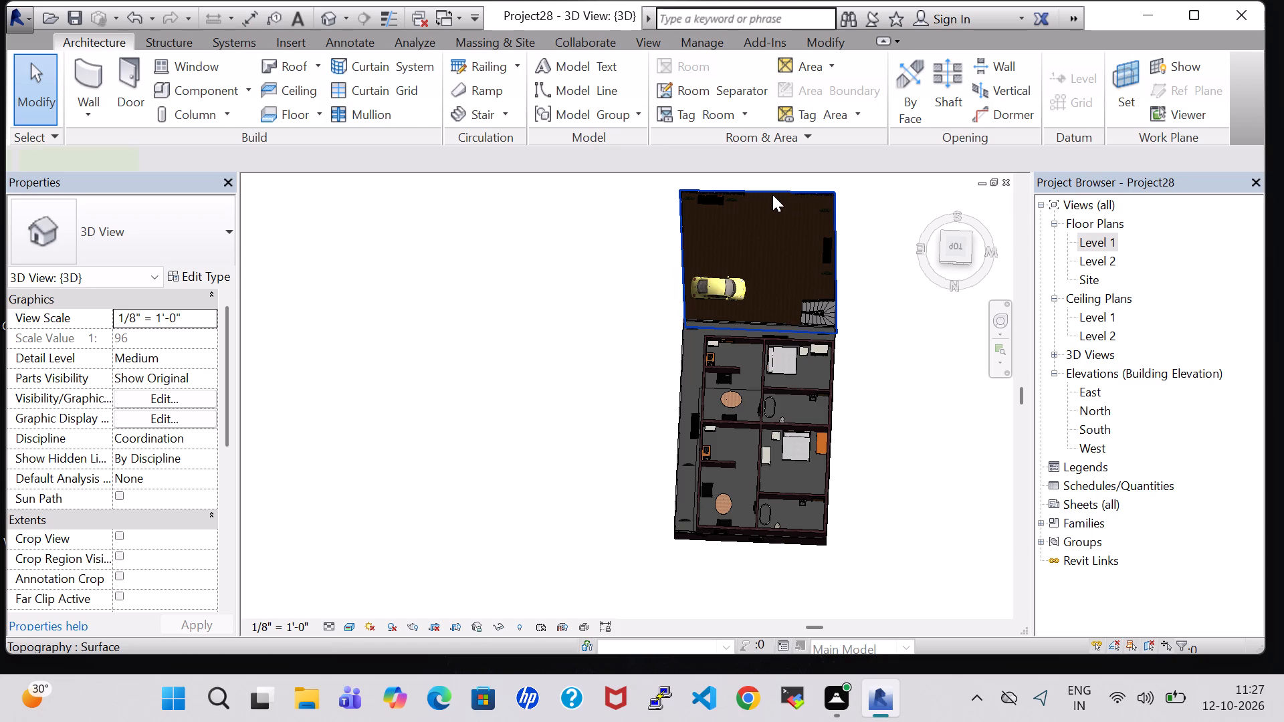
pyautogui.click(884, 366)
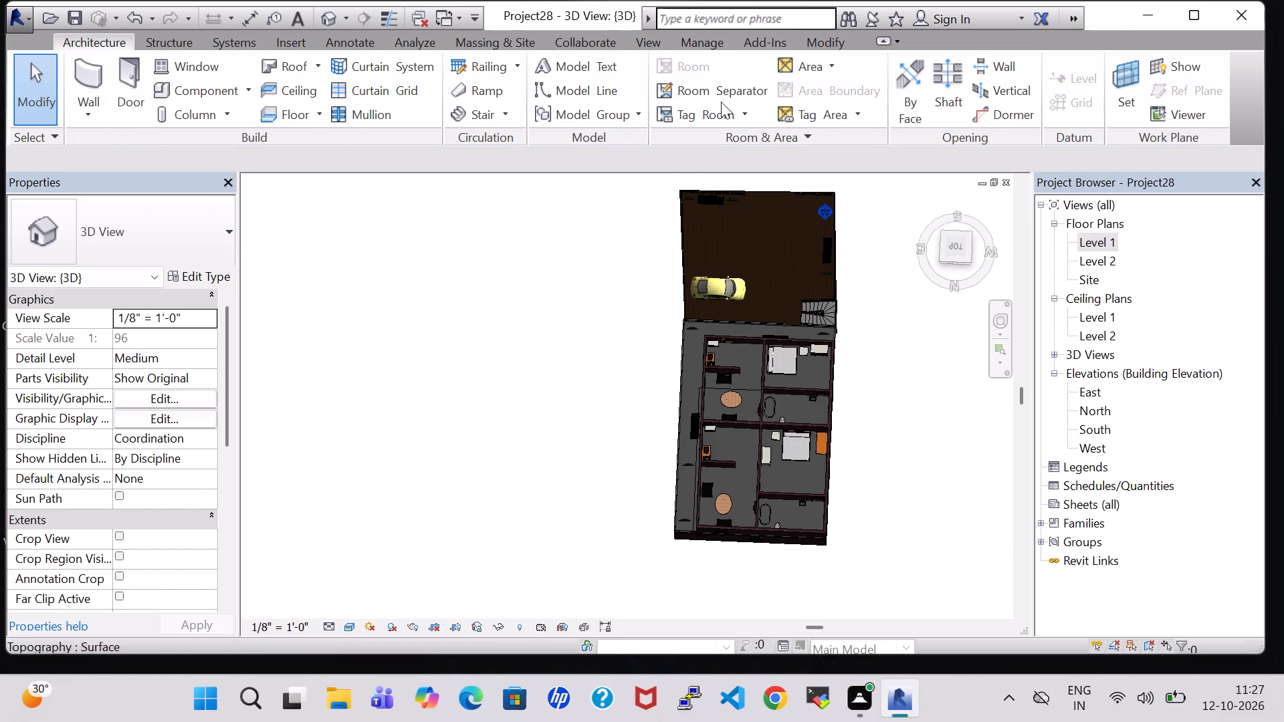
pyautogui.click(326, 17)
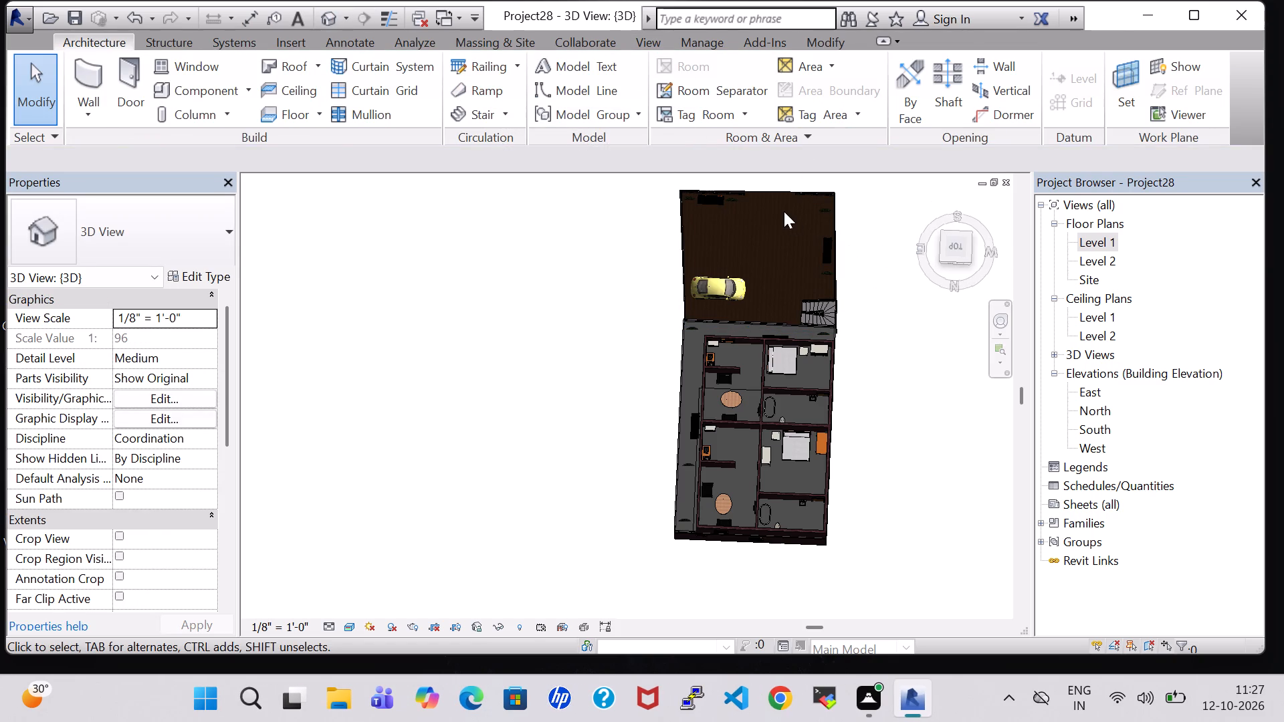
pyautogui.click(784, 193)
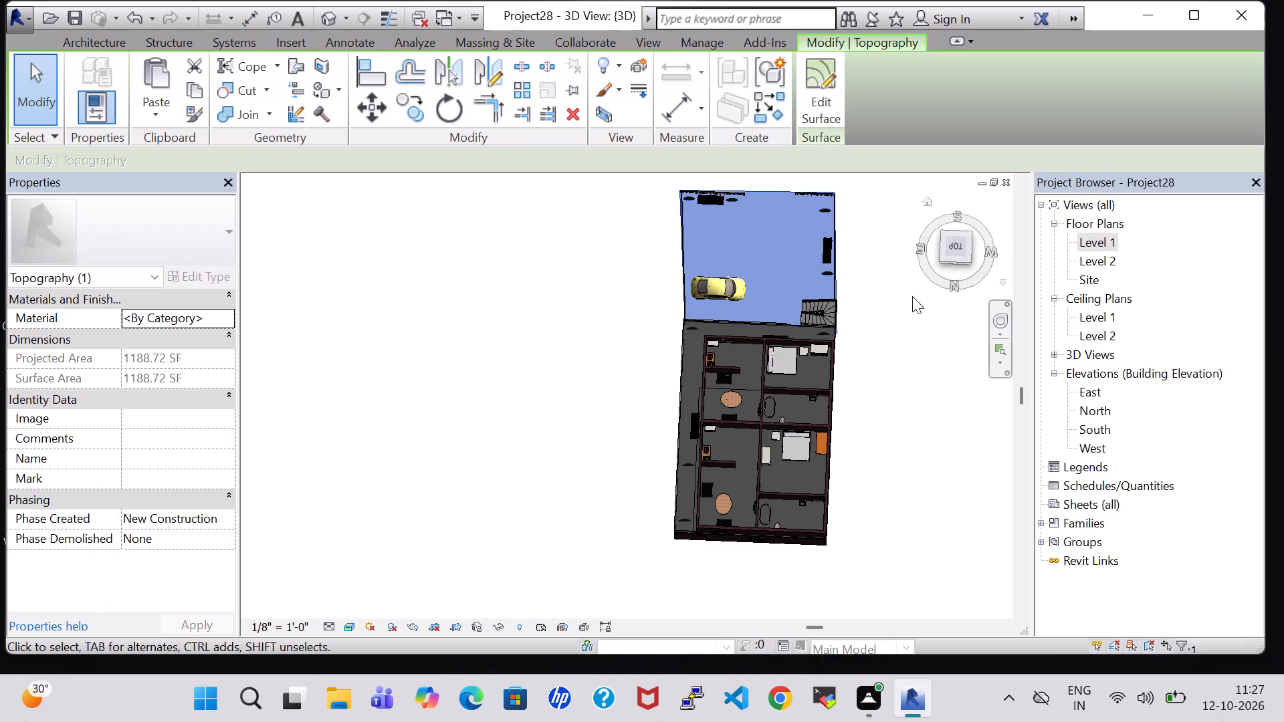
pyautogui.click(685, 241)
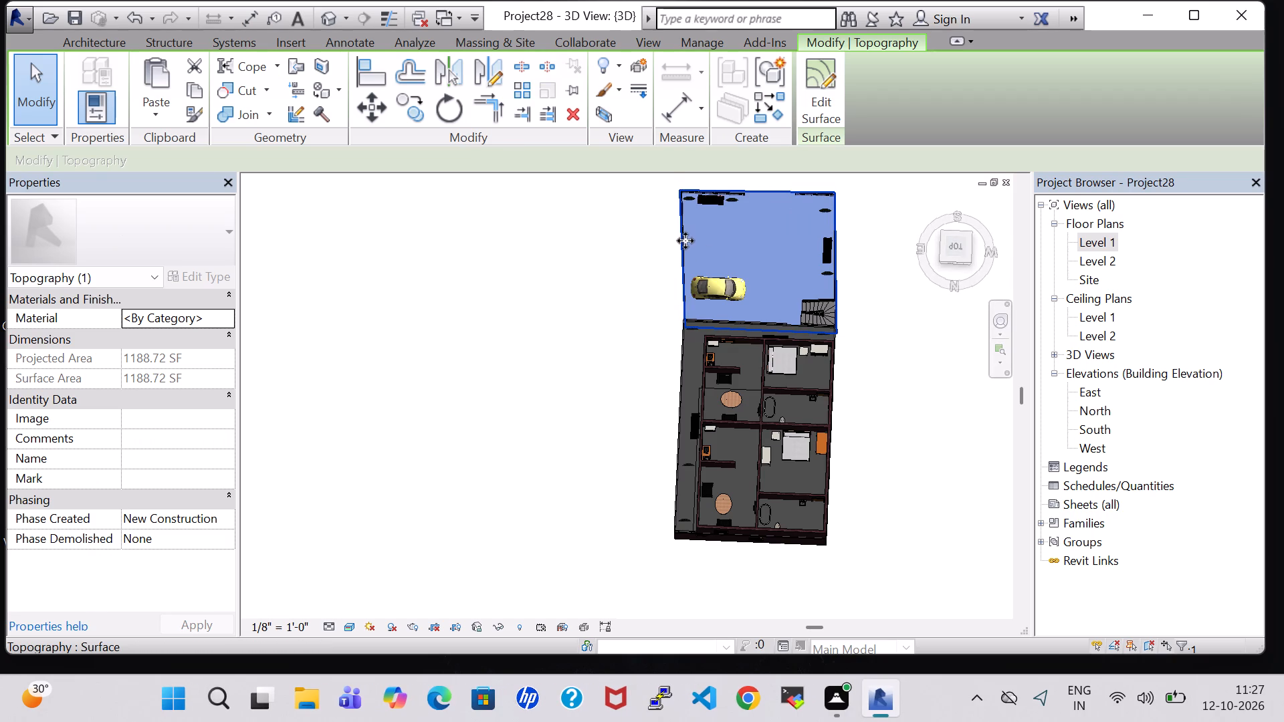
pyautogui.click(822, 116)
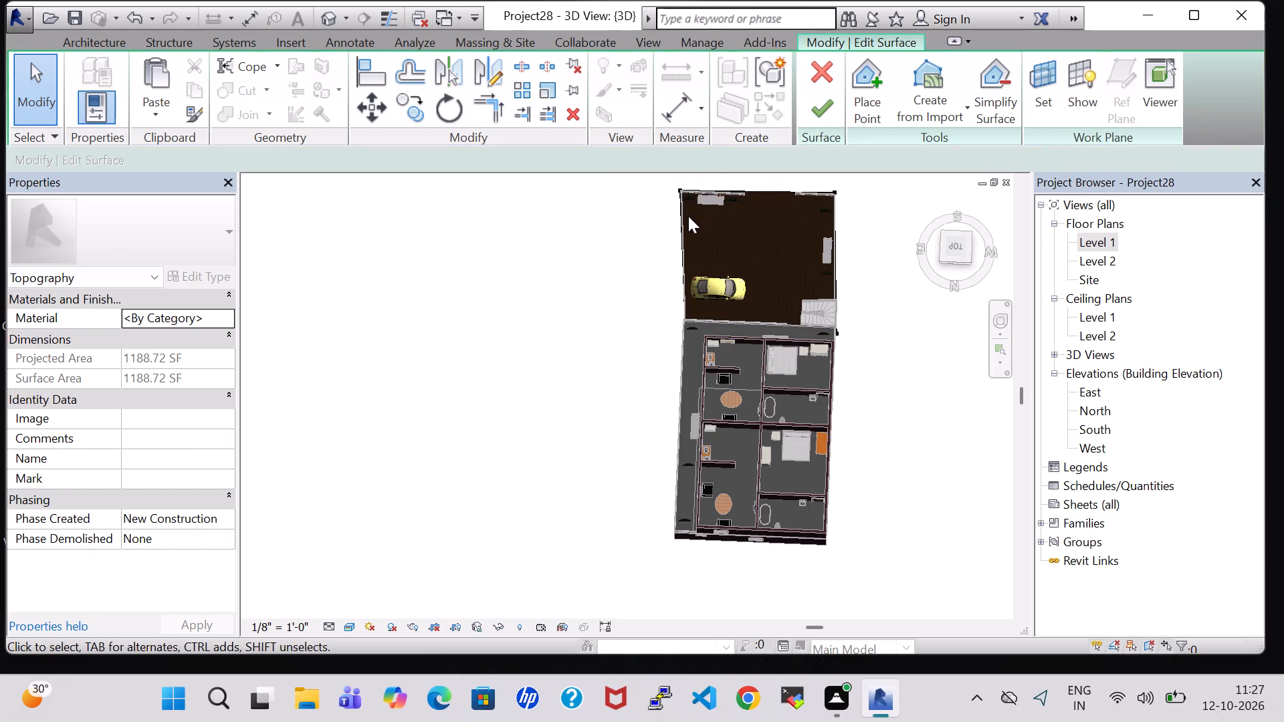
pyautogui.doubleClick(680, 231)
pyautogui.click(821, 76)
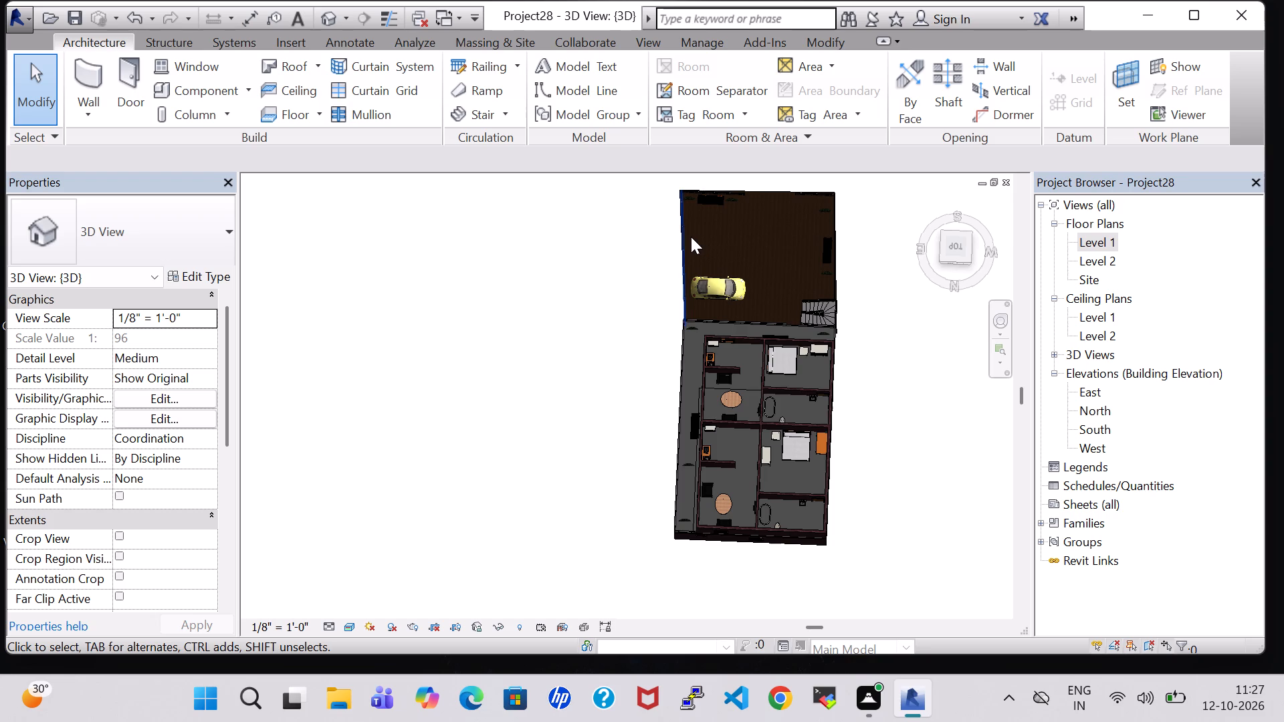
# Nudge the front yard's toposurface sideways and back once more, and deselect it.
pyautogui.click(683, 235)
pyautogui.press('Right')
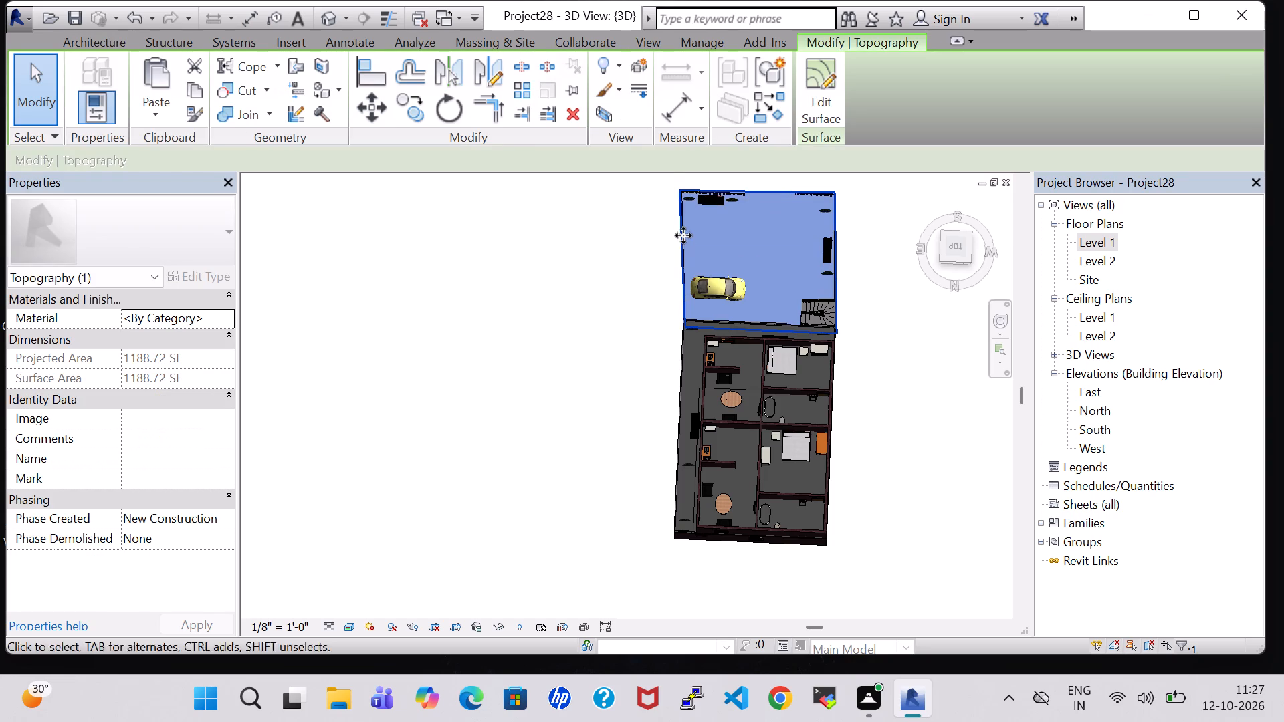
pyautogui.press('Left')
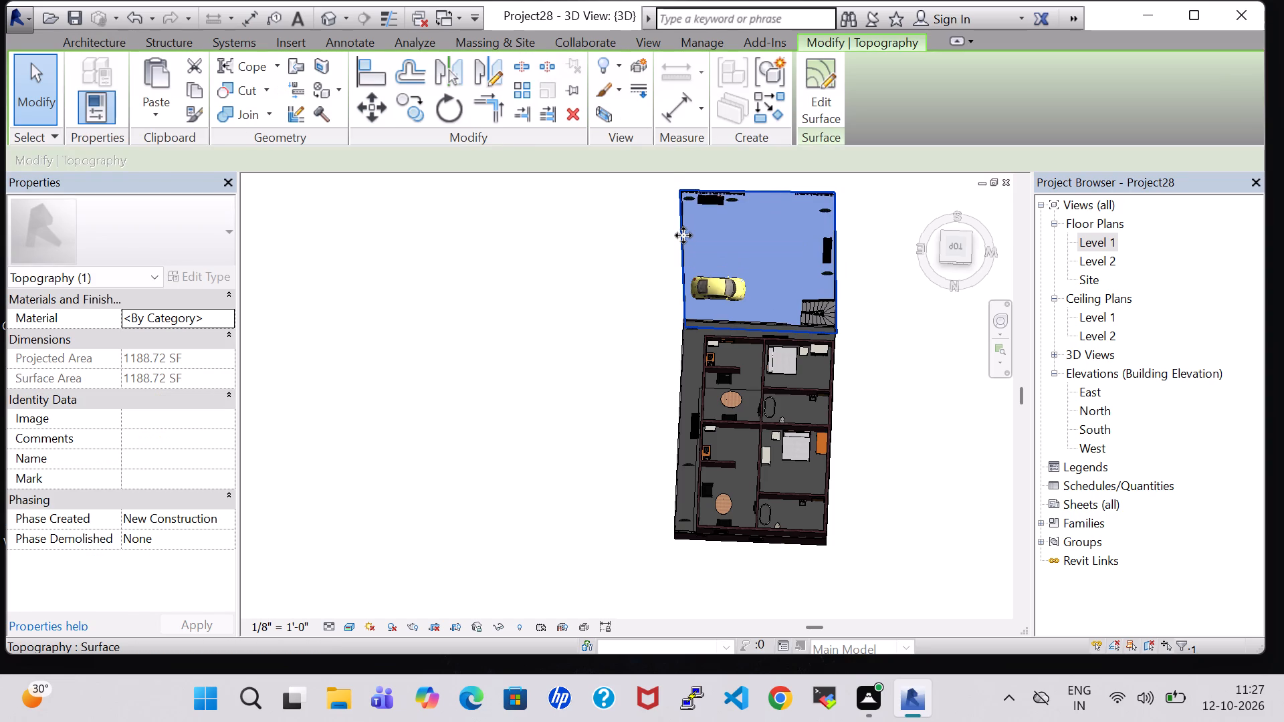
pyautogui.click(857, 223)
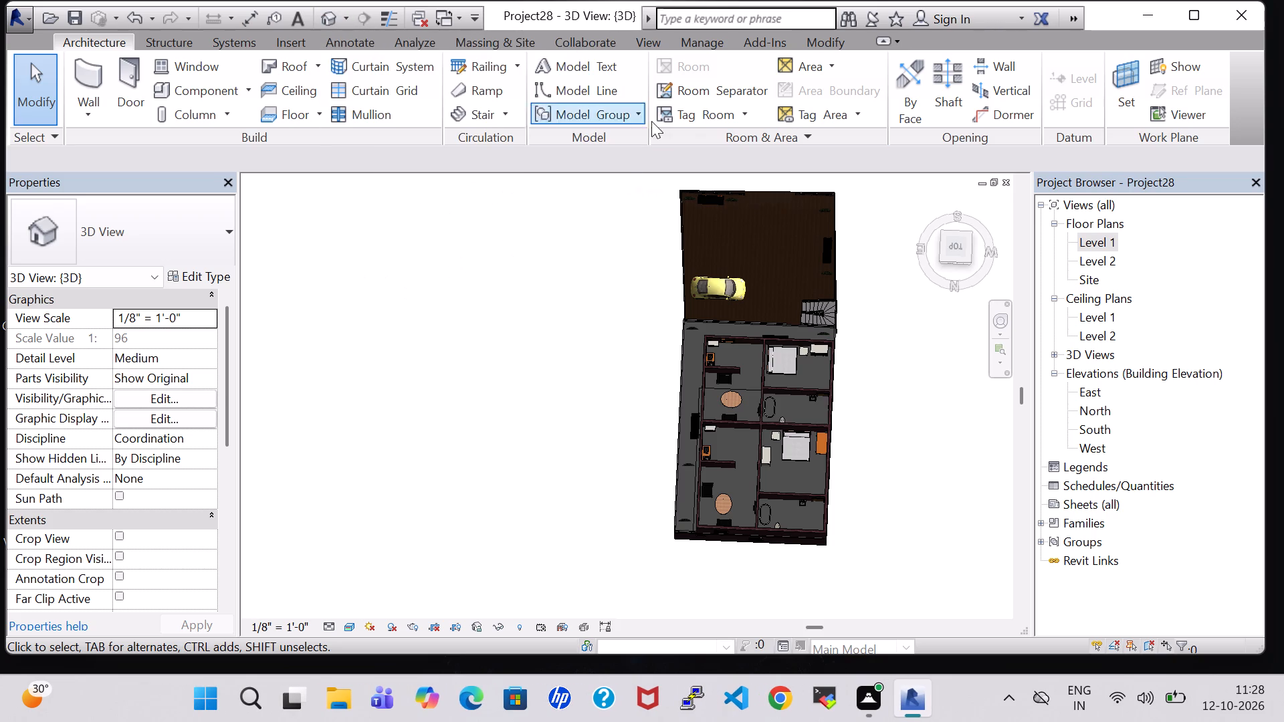
# Nudge the exterior assembled stair four increments away from the side railing, toward the front double door.
pyautogui.keyDown('shift'); pyautogui.moveTo(860, 338); pyautogui.dragTo(749, 298, button='middle'); pyautogui.keyUp('shift')
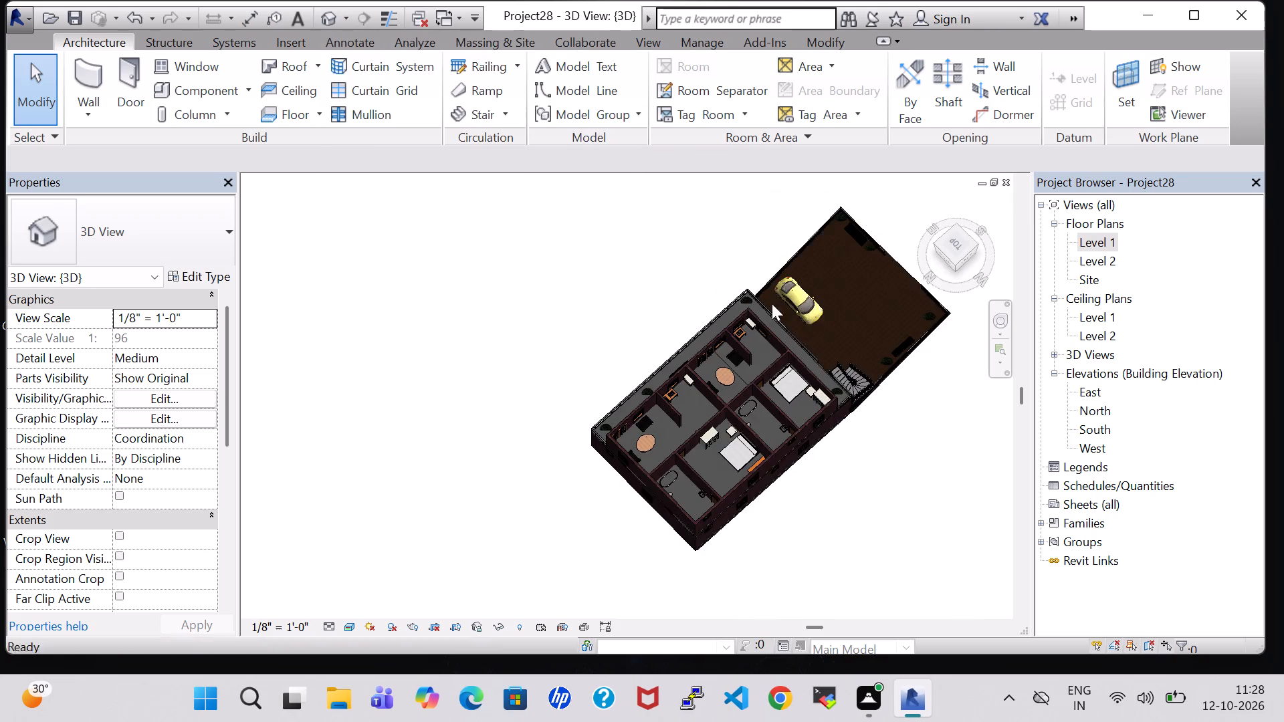
pyautogui.scroll(1, 903, 445)
pyautogui.keyDown('shift'); pyautogui.moveTo(903, 445); pyautogui.dragTo(835, 344, button='middle'); pyautogui.keyUp('shift')
pyautogui.keyDown('shift'); pyautogui.scroll(1, 835, 352); pyautogui.keyUp('shift')
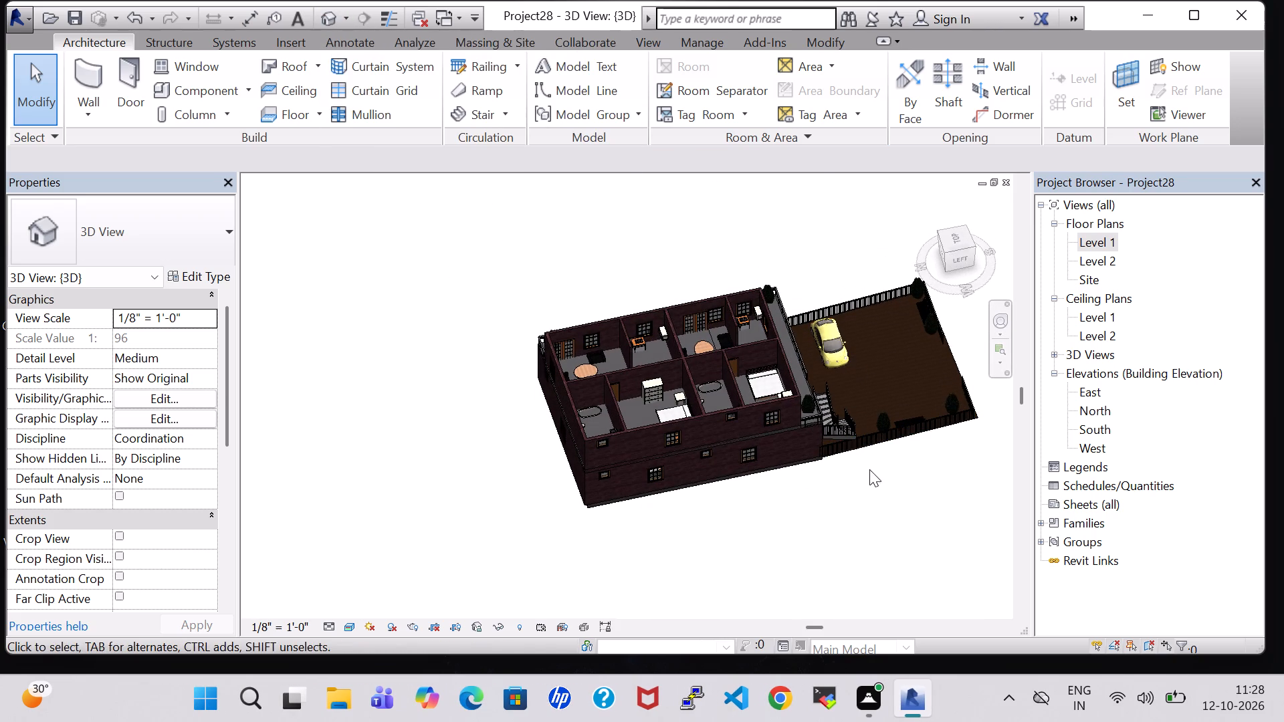
pyautogui.keyDown('shift'); pyautogui.moveTo(854, 548); pyautogui.dragTo(839, 465, button='middle'); pyautogui.keyUp('shift')
pyautogui.keyDown('shift'); pyautogui.moveTo(839, 457); pyautogui.dragTo(839, 449, button='middle'); pyautogui.keyUp('shift')
pyautogui.keyDown('shift'); pyautogui.moveTo(887, 477); pyautogui.dragTo(777, 477, button='middle'); pyautogui.keyUp('shift')
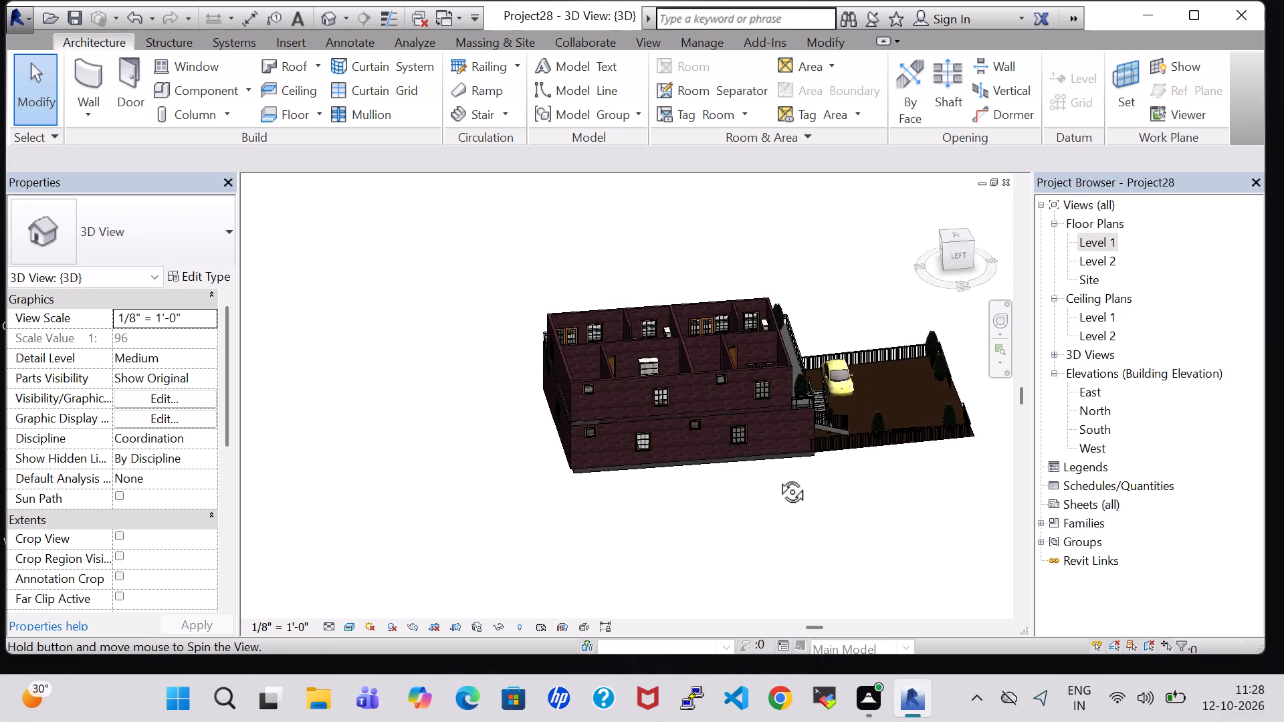
pyautogui.keyDown('shift'); pyautogui.moveTo(777, 477); pyautogui.dragTo(596, 513, button='middle'); pyautogui.keyUp('shift')
pyautogui.scroll(4, 936, 511)
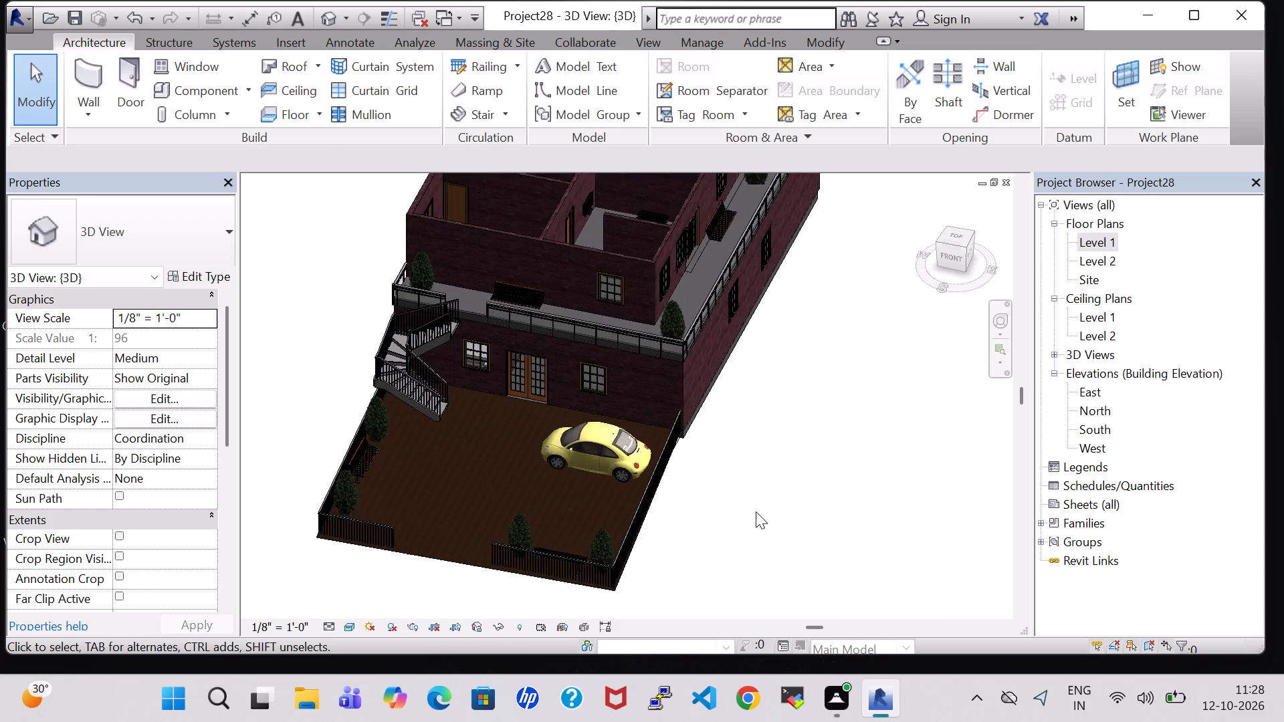
pyautogui.scroll(1, 756, 511)
pyautogui.moveTo(756, 511); pyautogui.dragTo(847, 441, button='middle')
pyautogui.scroll(-1, 833, 459)
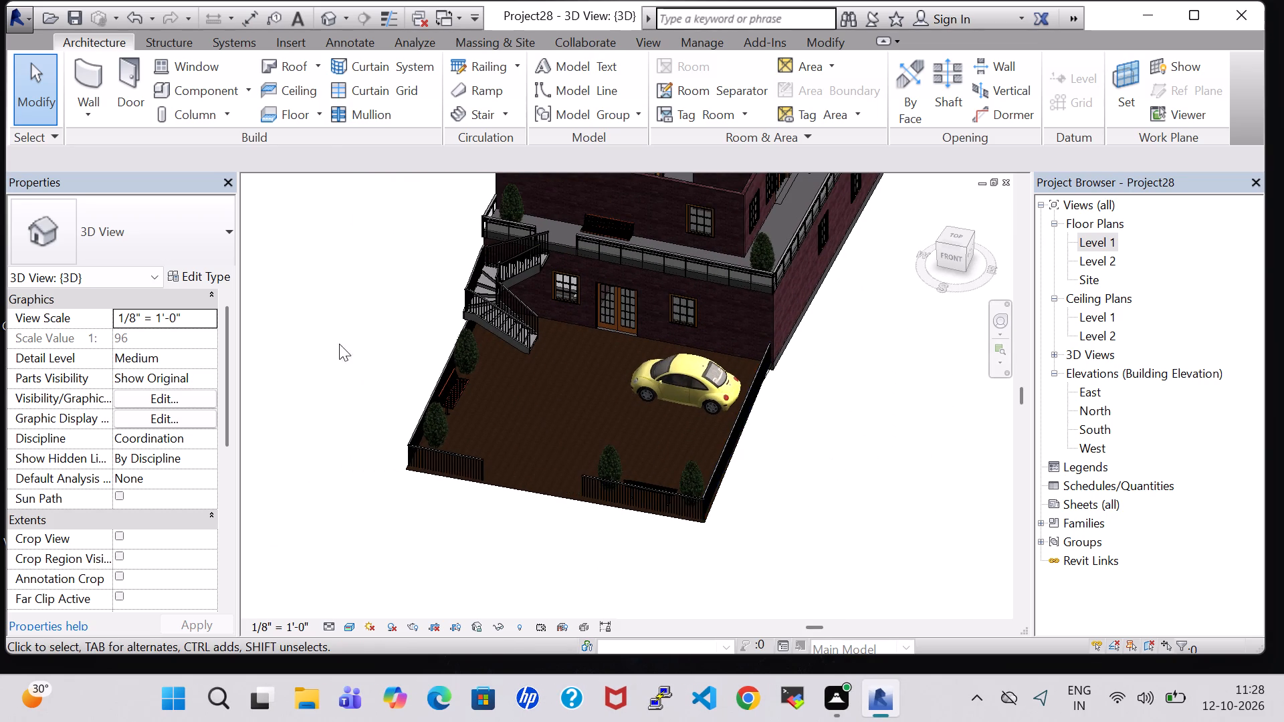
pyautogui.keyDown('shift'); pyautogui.moveTo(407, 326); pyautogui.dragTo(475, 339, button='middle'); pyautogui.keyUp('shift')
pyautogui.keyDown('shift'); pyautogui.scroll(1, 475, 339); pyautogui.keyUp('shift')
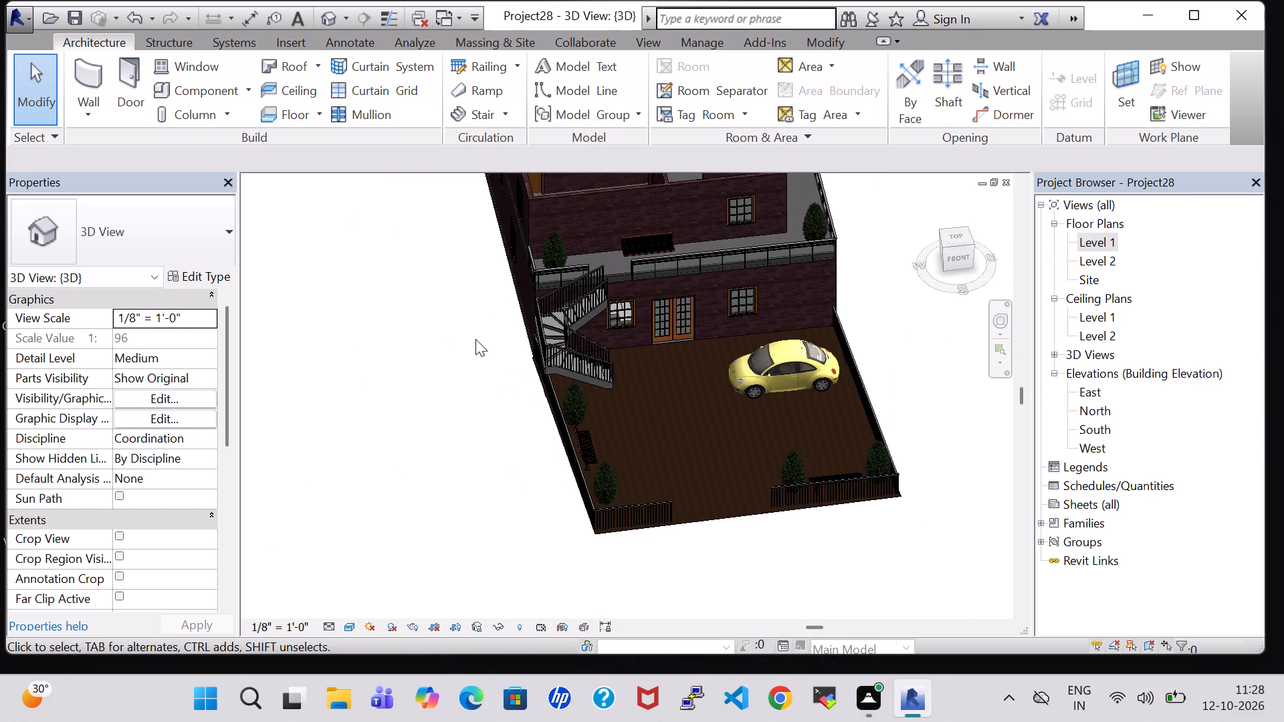
pyautogui.scroll(7, 475, 339)
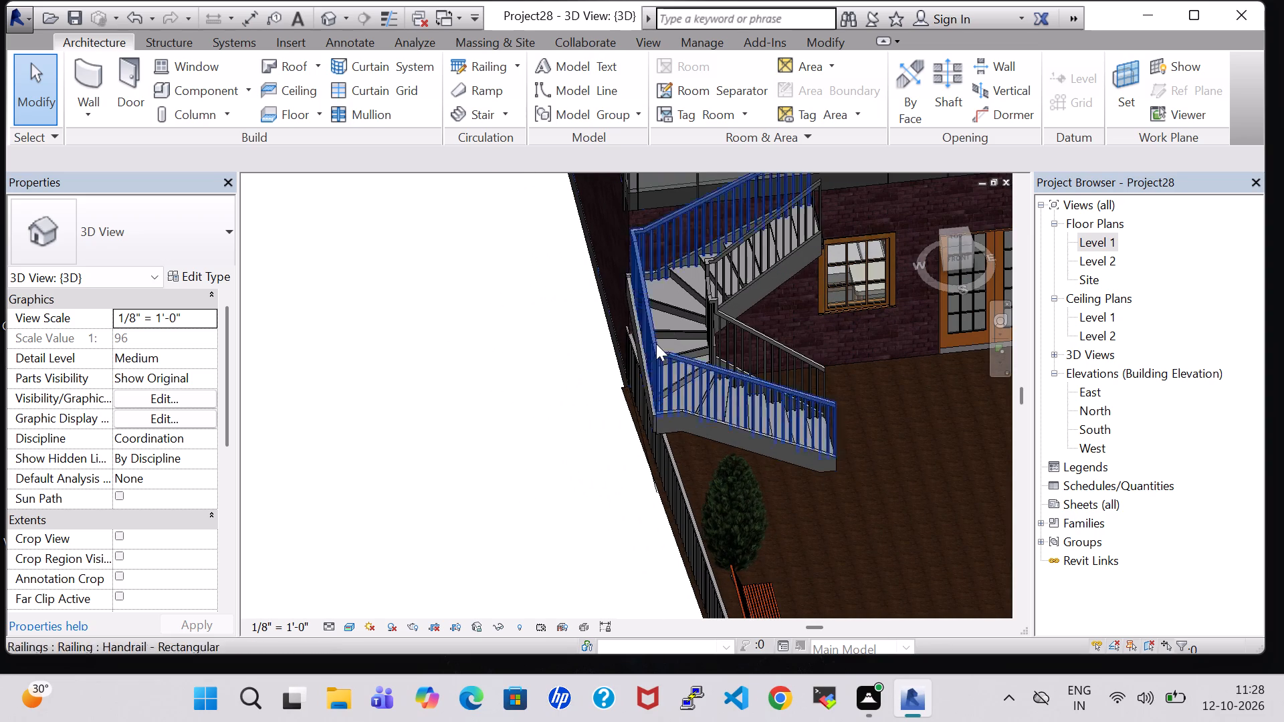
pyautogui.click(736, 420)
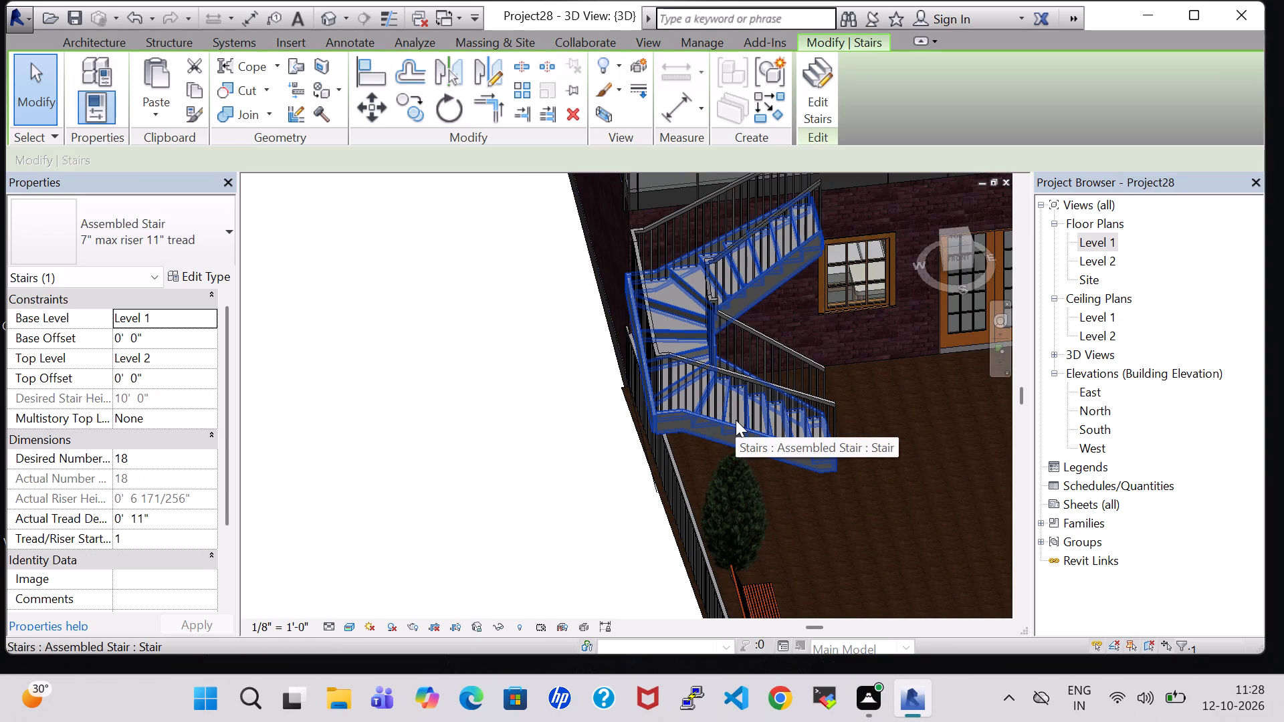
pyautogui.press('Right')
pyautogui.press('Right')
pyautogui.press('Right')
pyautogui.press('Right')
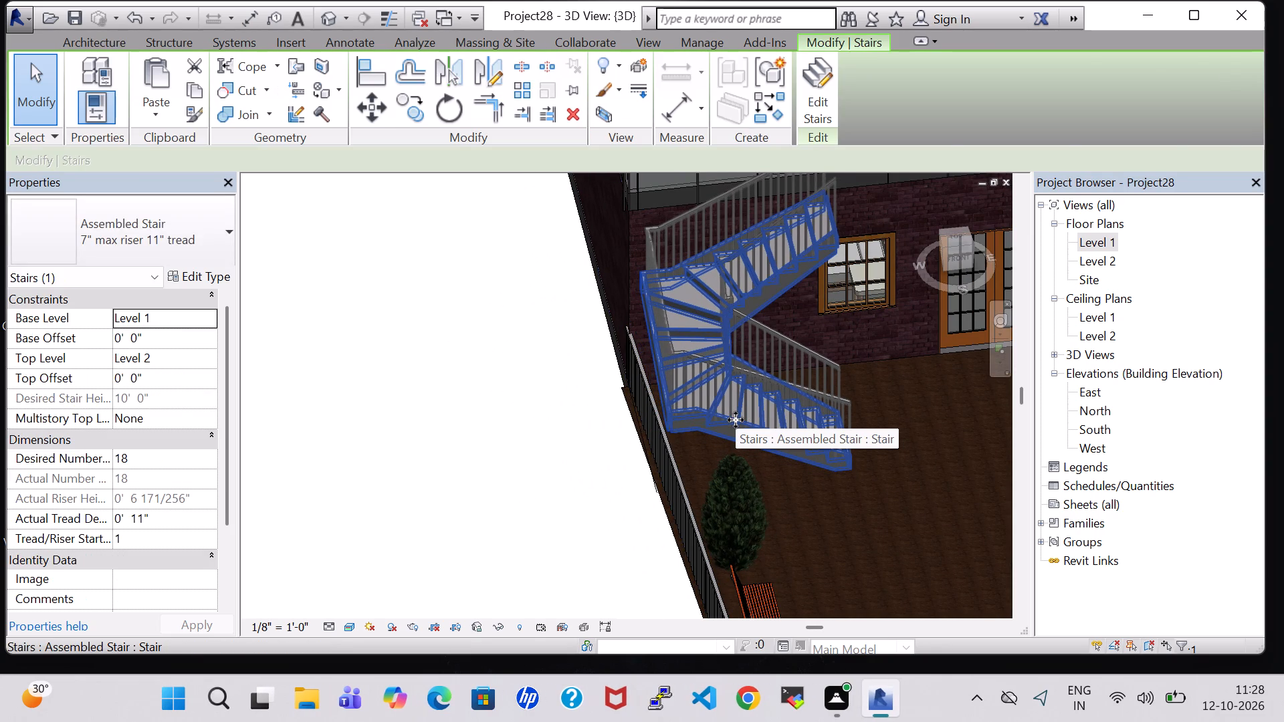
pyautogui.click(516, 415)
# Examine the exterior stair, the front yard railing and the front wall of the house from the front.
pyautogui.scroll(1, 516, 415)
pyautogui.moveTo(515, 412); pyautogui.dragTo(453, 321, button='middle')
pyautogui.moveTo(825, 453); pyautogui.dragTo(805, 412, button='middle')
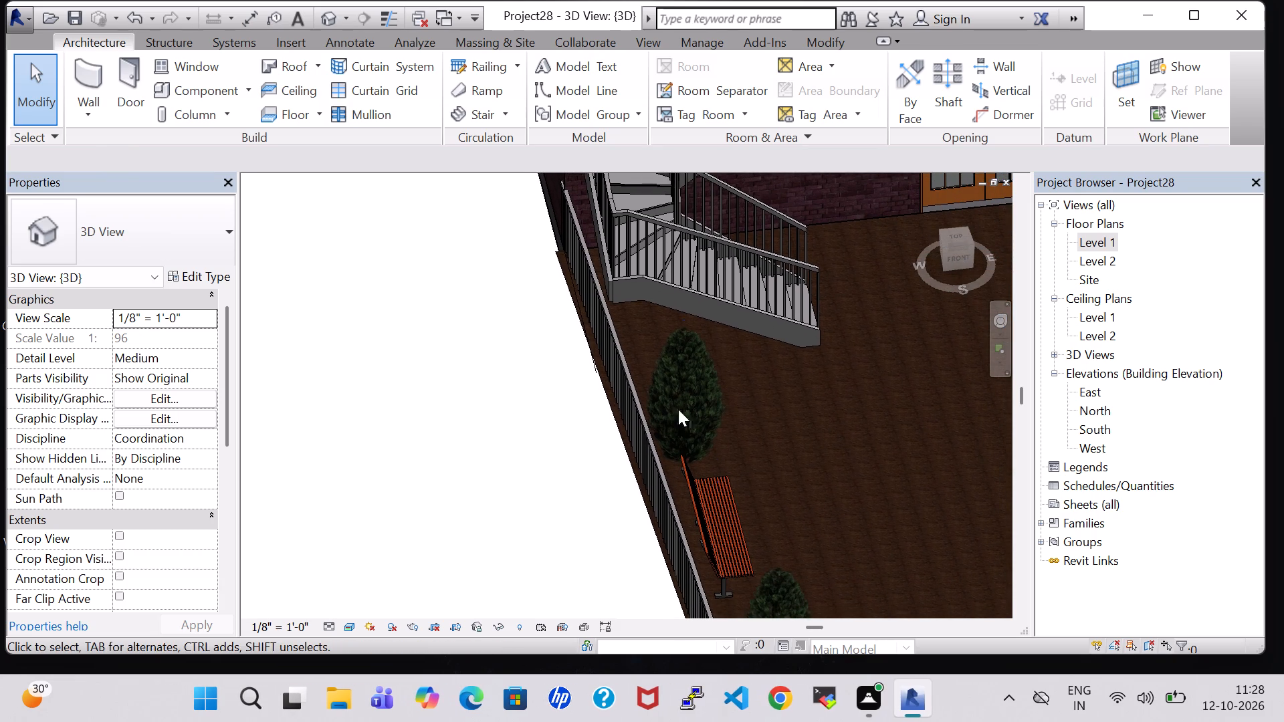
pyautogui.keyDown('shift'); pyautogui.moveTo(538, 437); pyautogui.dragTo(517, 312, button='middle'); pyautogui.keyUp('shift')
pyautogui.moveTo(764, 321); pyautogui.dragTo(663, 540, button='middle')
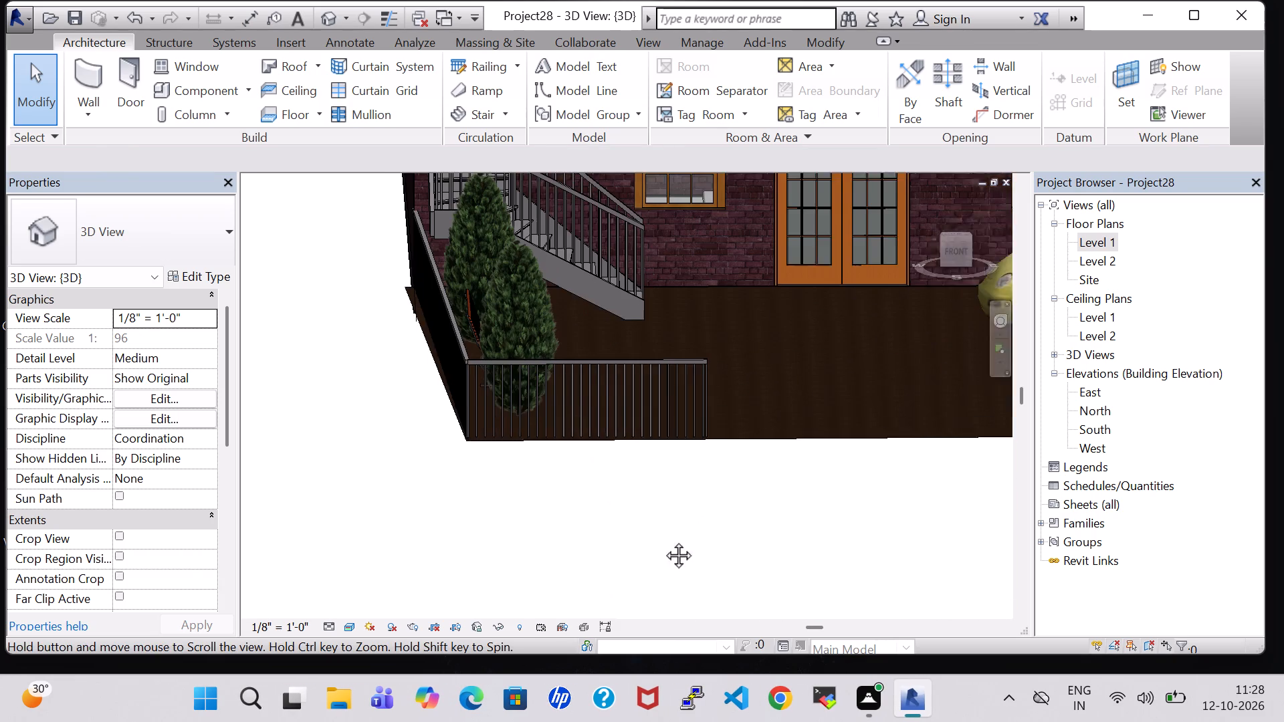
pyautogui.moveTo(663, 540); pyautogui.dragTo(627, 588, button='middle')
pyautogui.moveTo(811, 422); pyautogui.dragTo(804, 570, button='middle')
pyautogui.middleClick(804, 570)
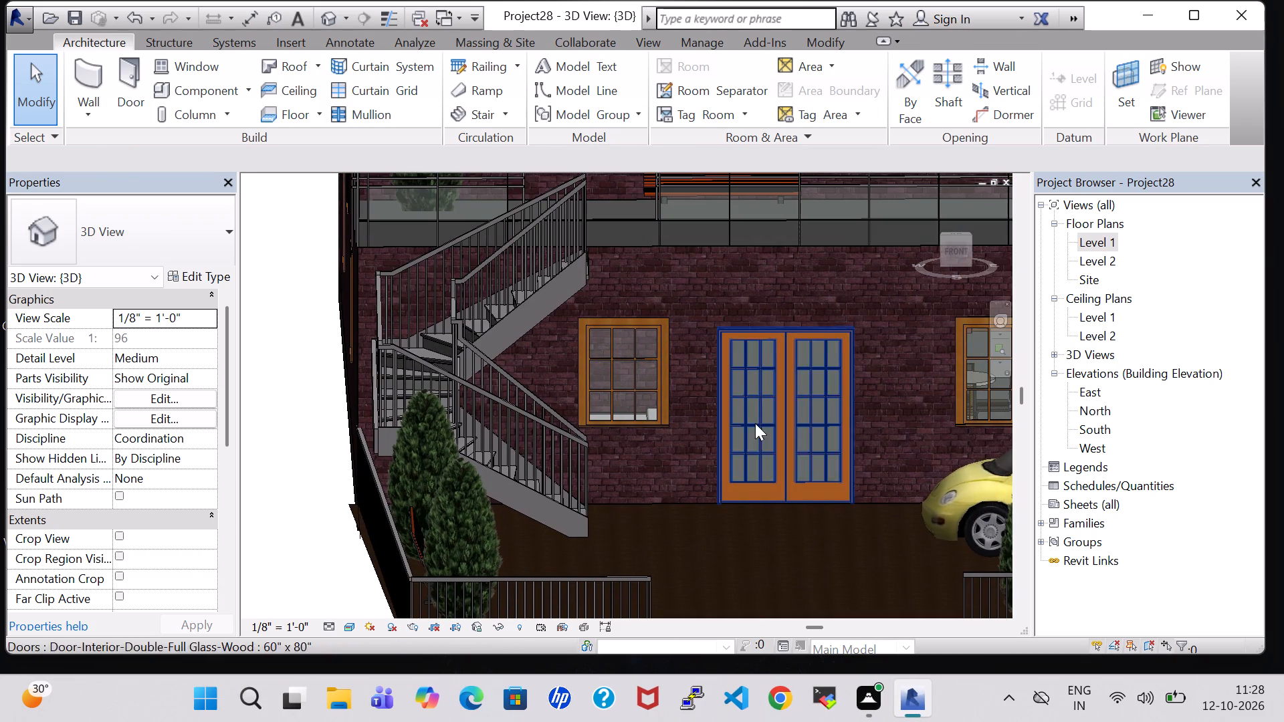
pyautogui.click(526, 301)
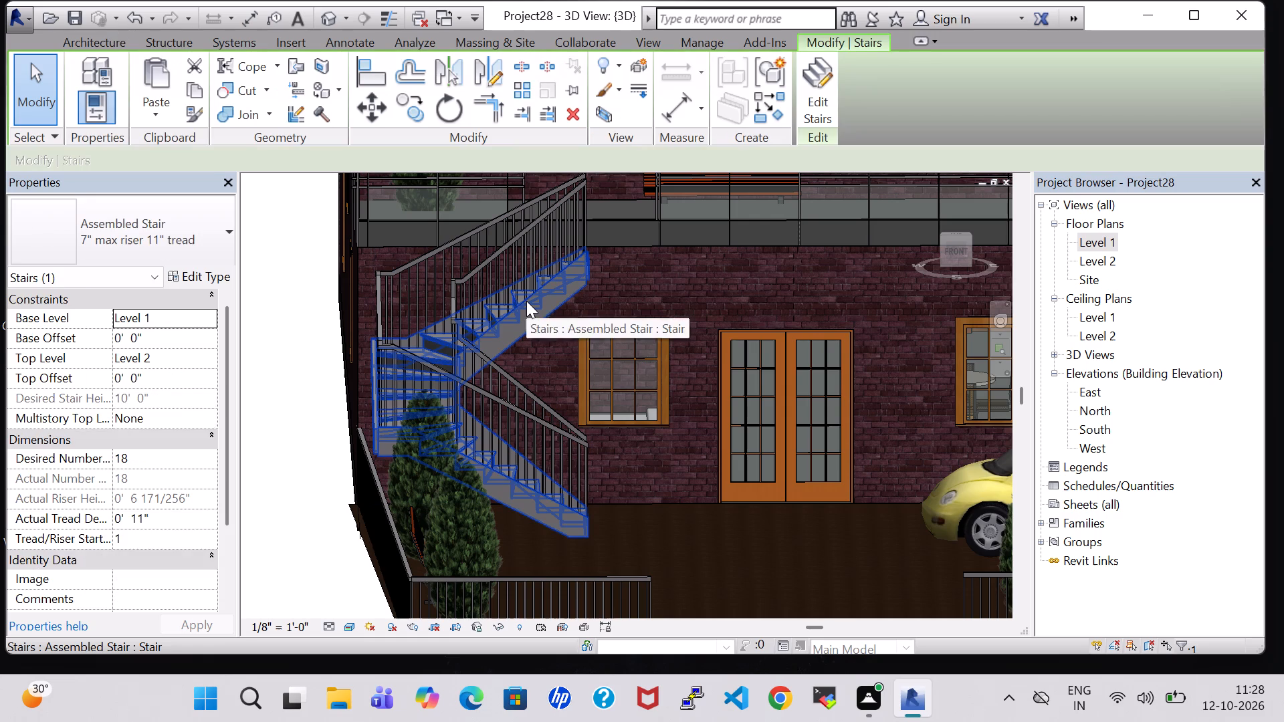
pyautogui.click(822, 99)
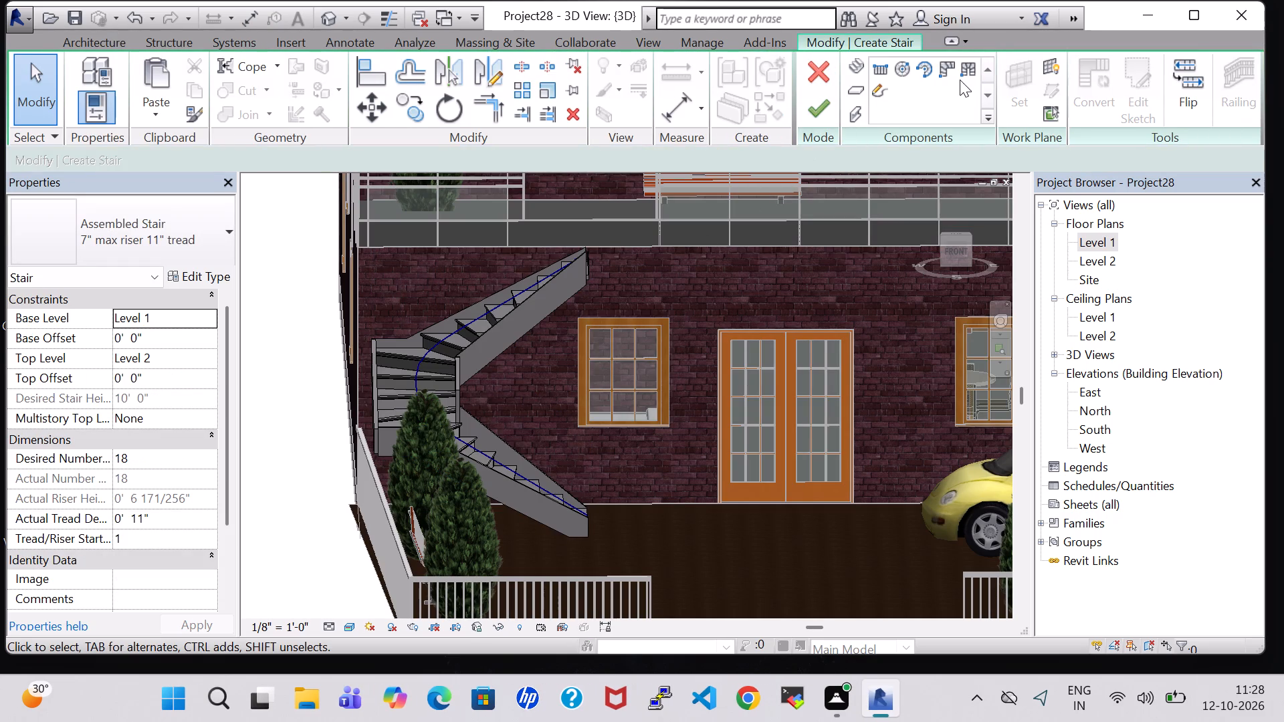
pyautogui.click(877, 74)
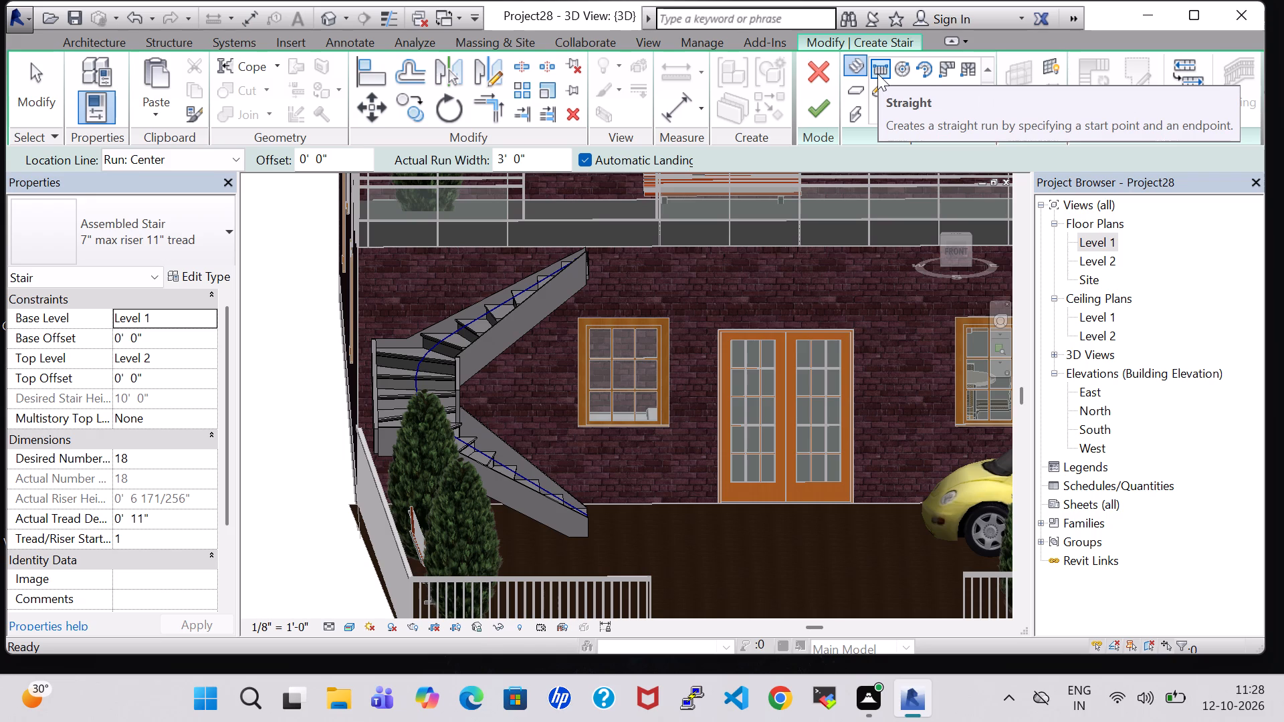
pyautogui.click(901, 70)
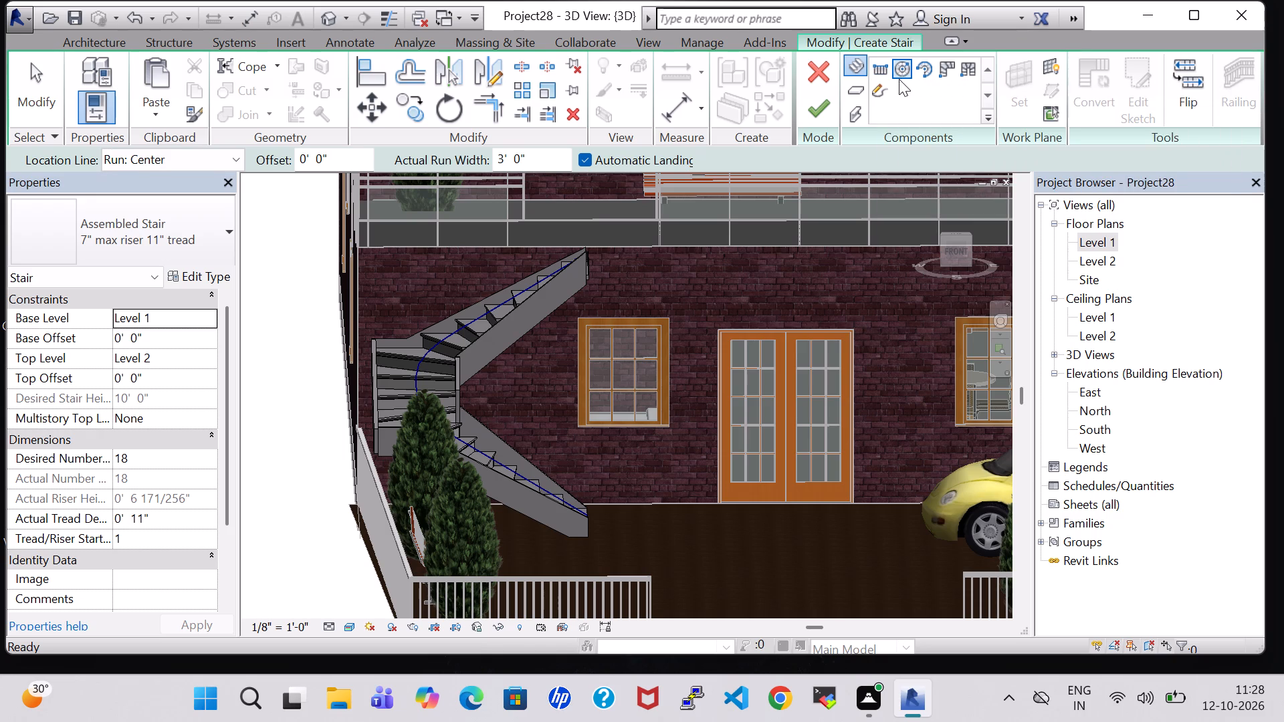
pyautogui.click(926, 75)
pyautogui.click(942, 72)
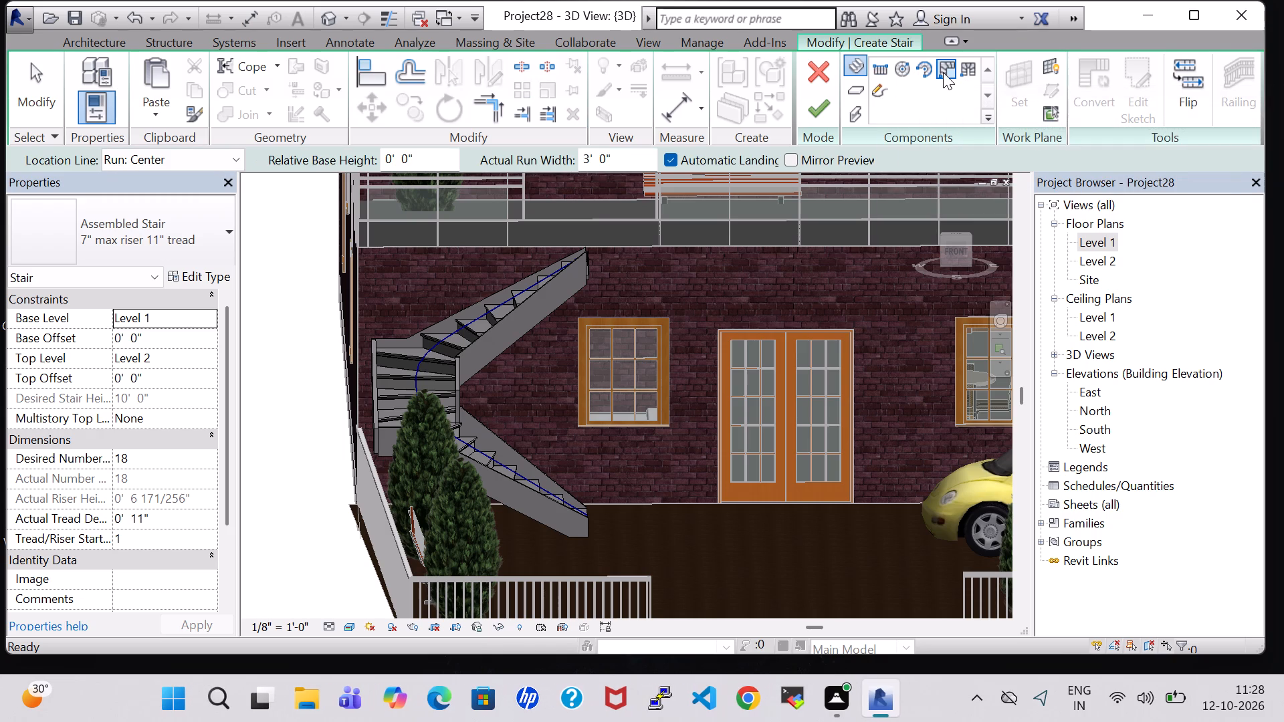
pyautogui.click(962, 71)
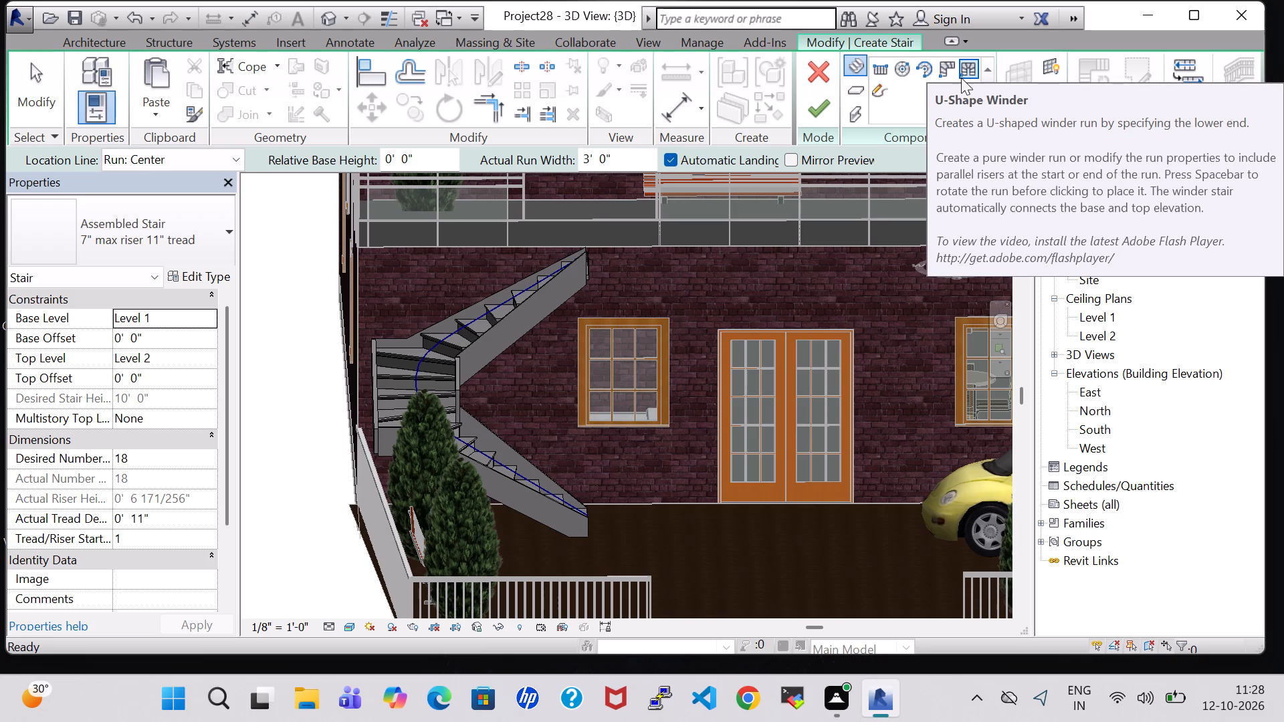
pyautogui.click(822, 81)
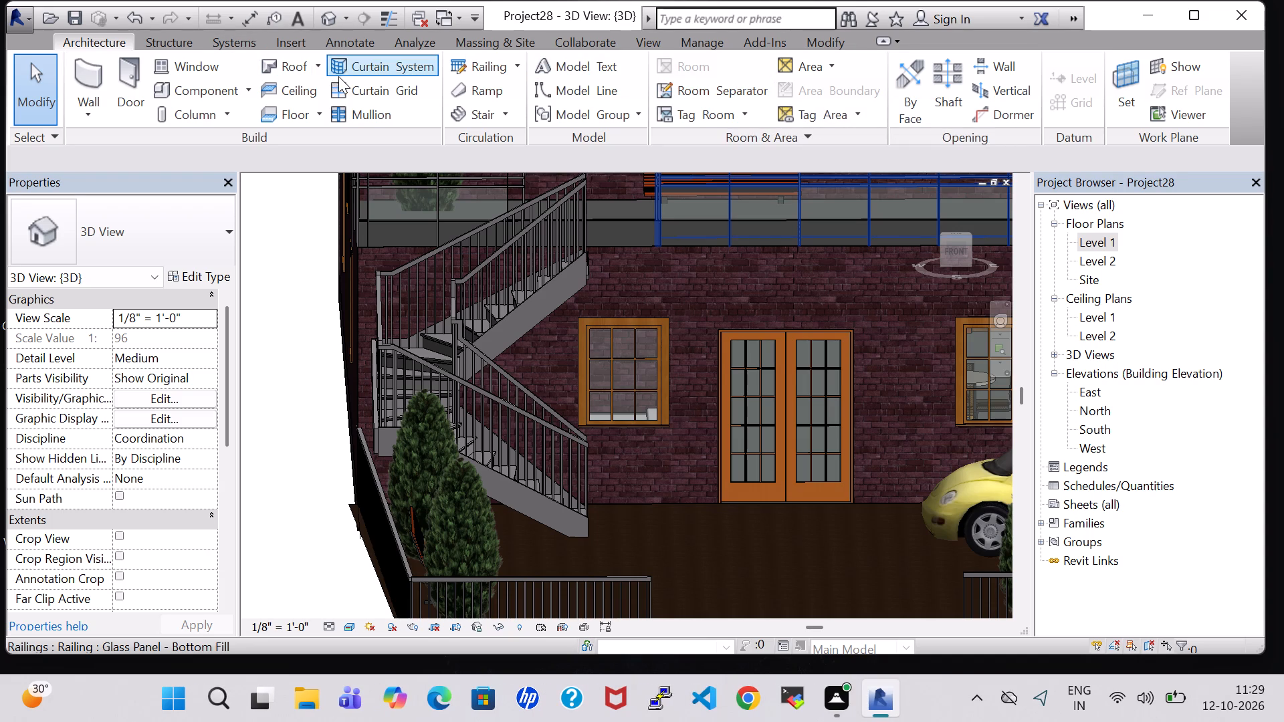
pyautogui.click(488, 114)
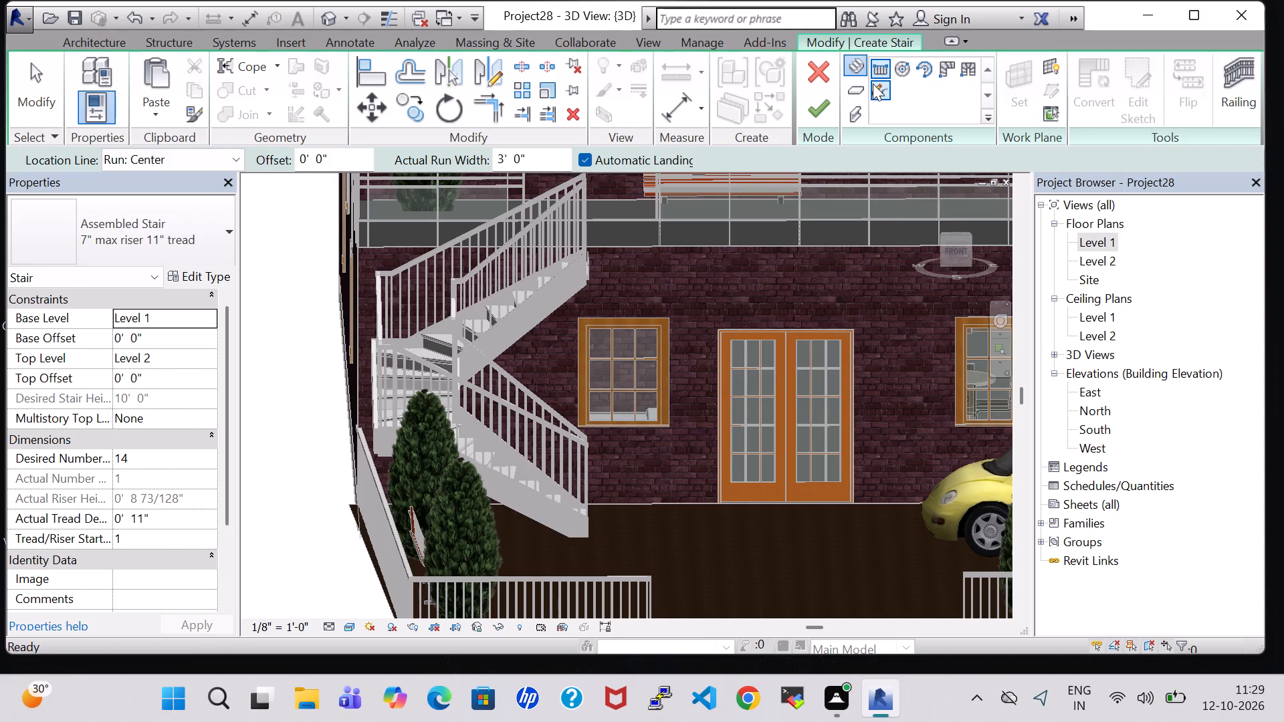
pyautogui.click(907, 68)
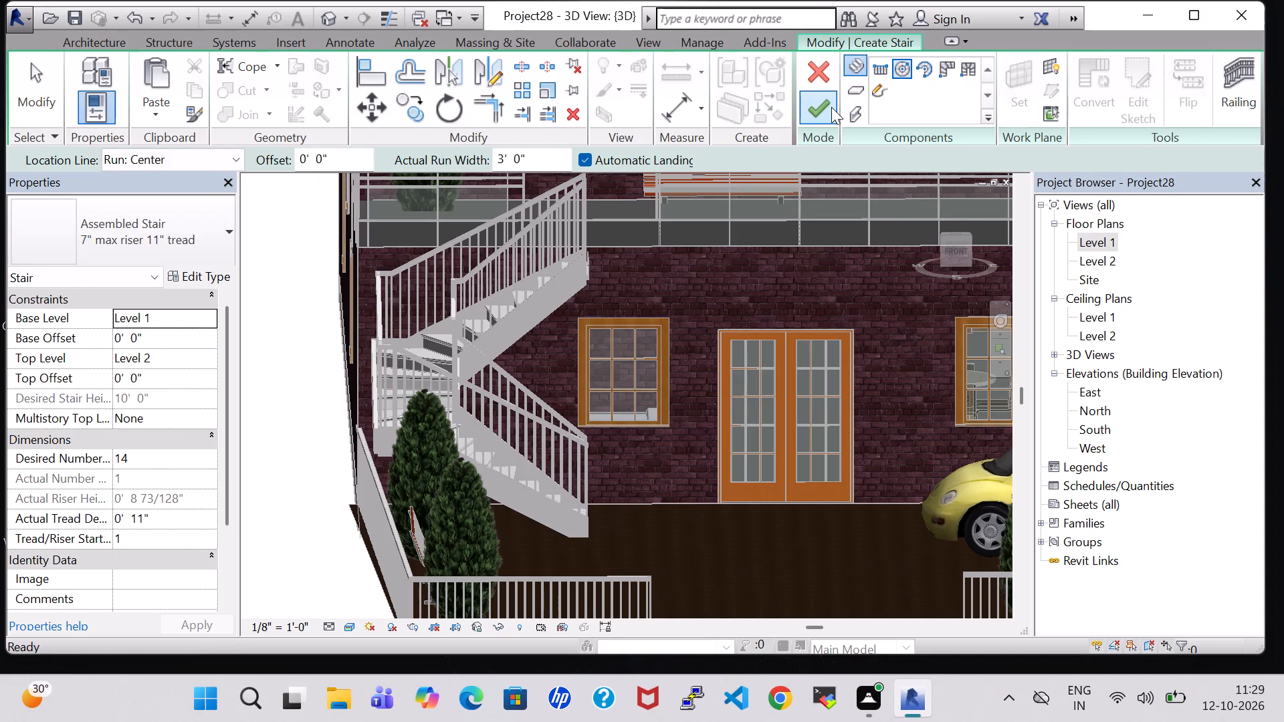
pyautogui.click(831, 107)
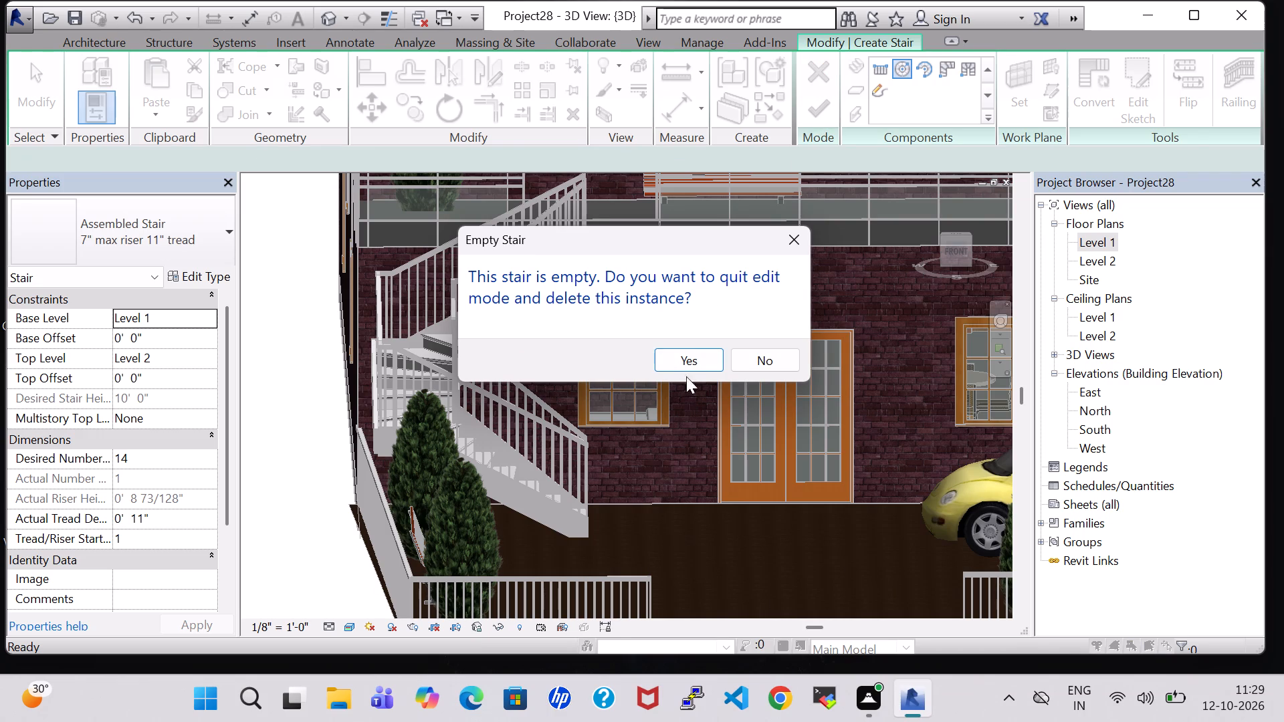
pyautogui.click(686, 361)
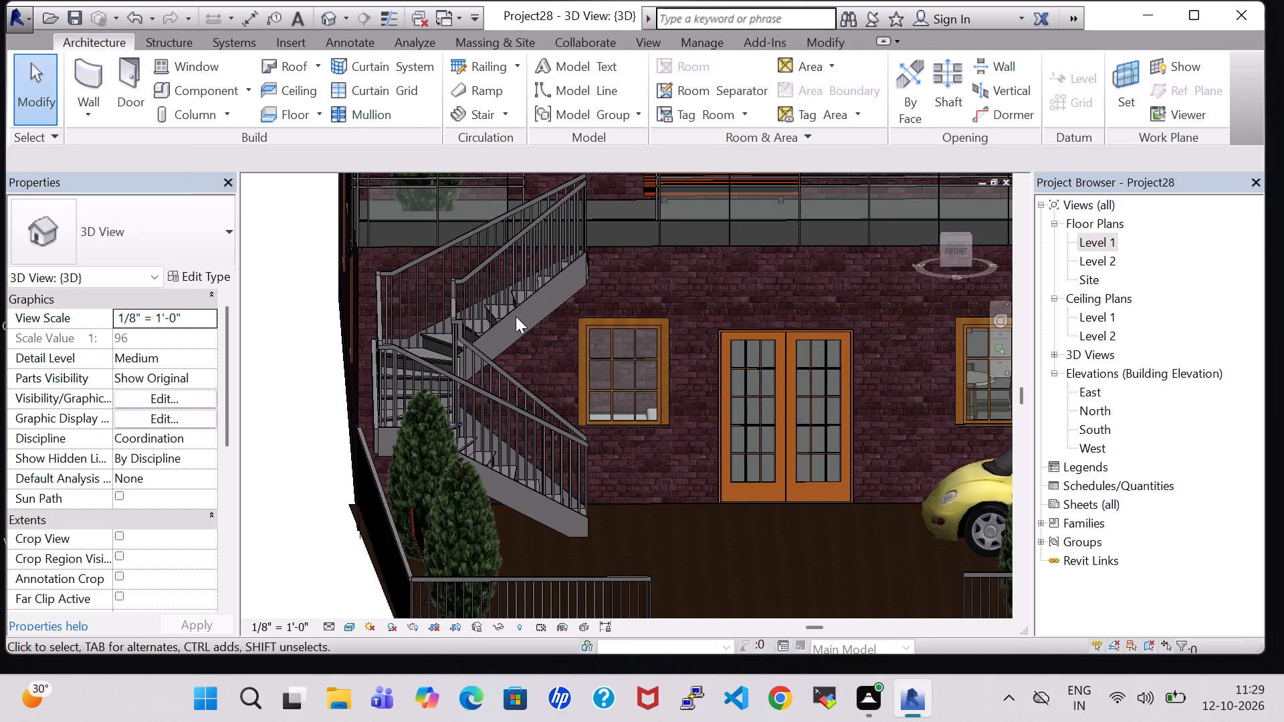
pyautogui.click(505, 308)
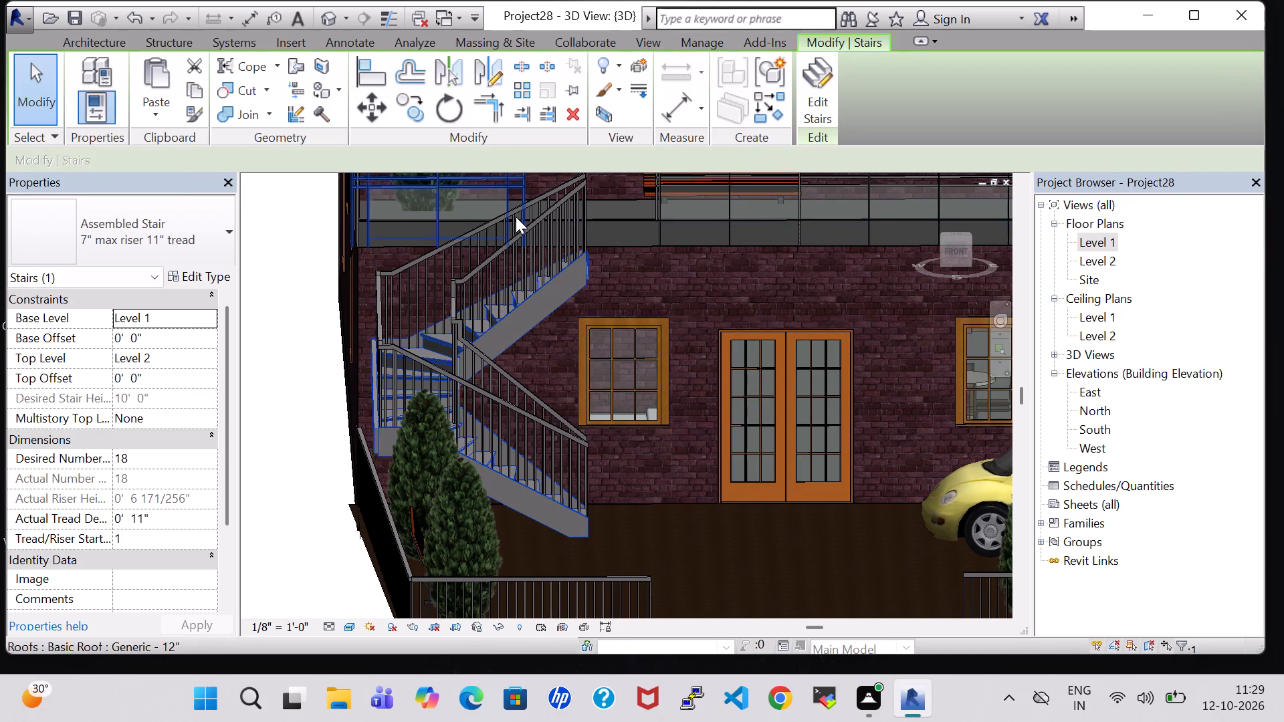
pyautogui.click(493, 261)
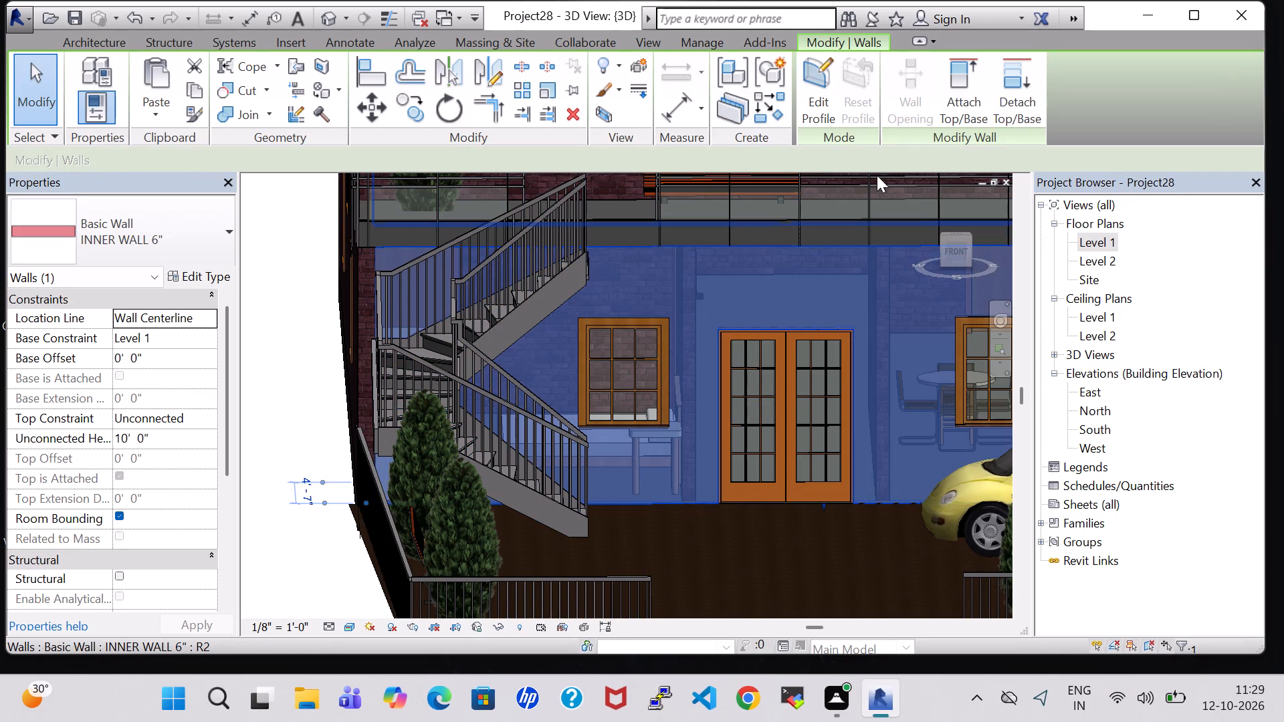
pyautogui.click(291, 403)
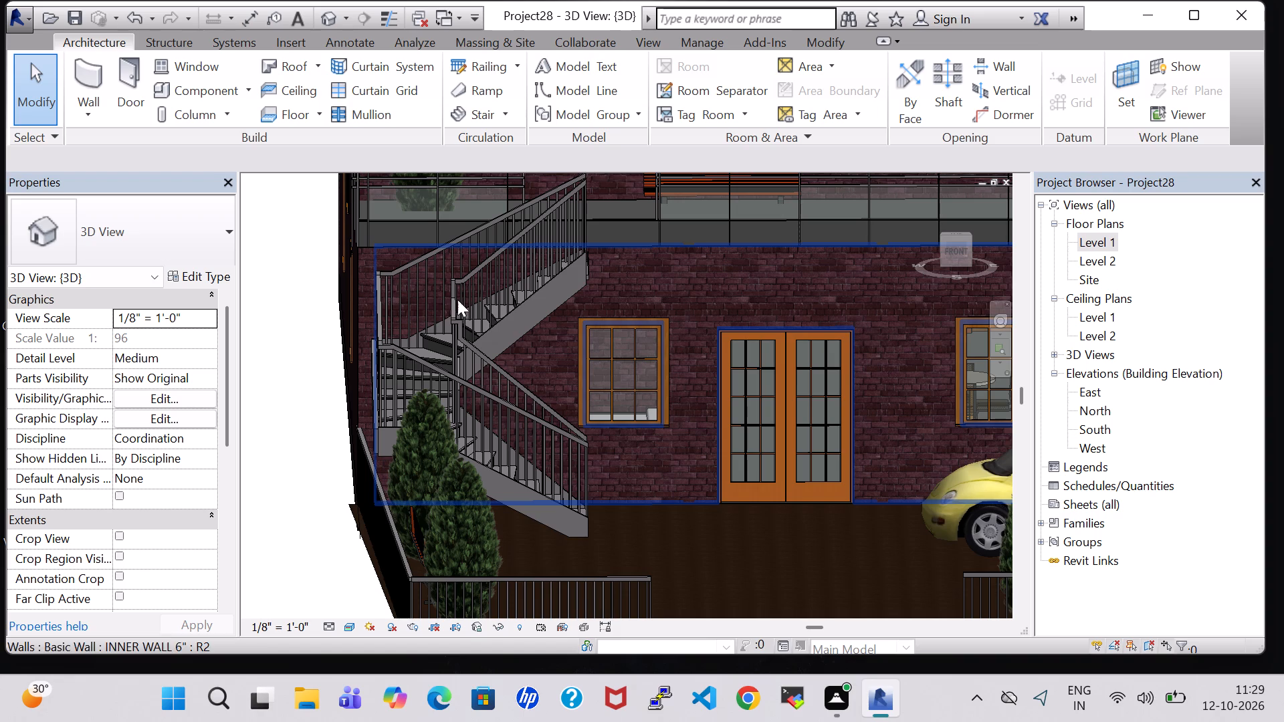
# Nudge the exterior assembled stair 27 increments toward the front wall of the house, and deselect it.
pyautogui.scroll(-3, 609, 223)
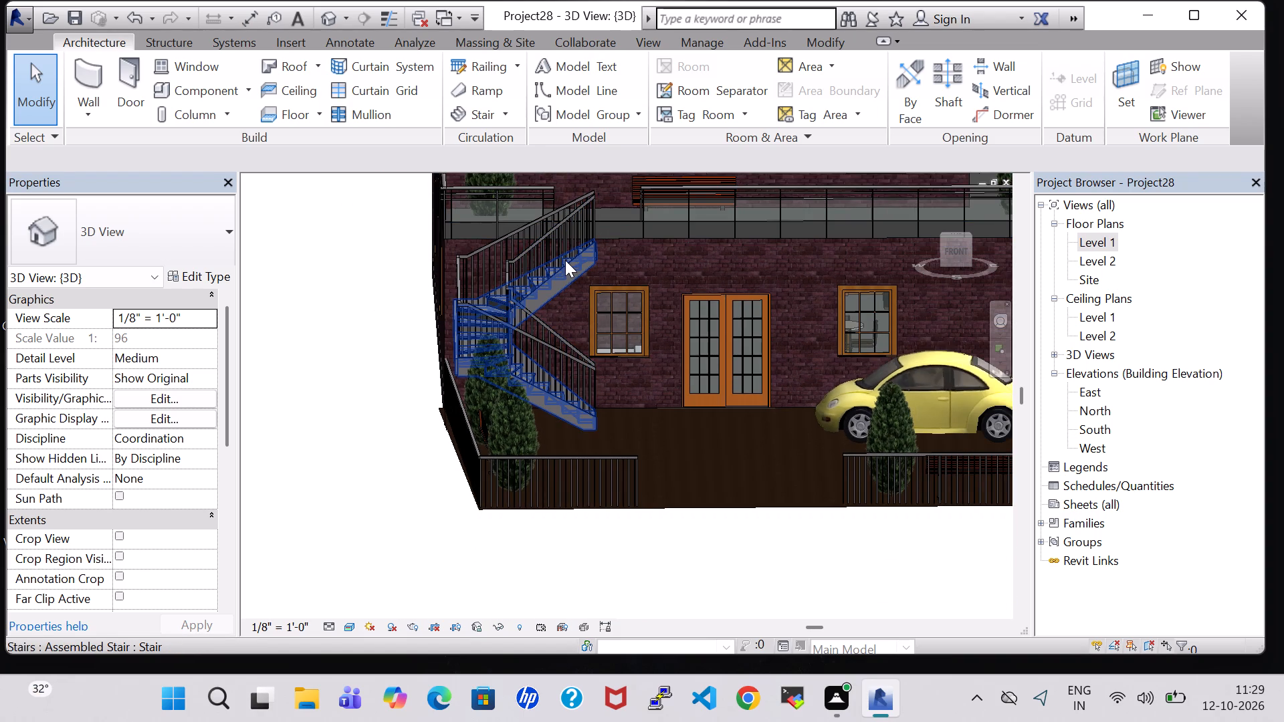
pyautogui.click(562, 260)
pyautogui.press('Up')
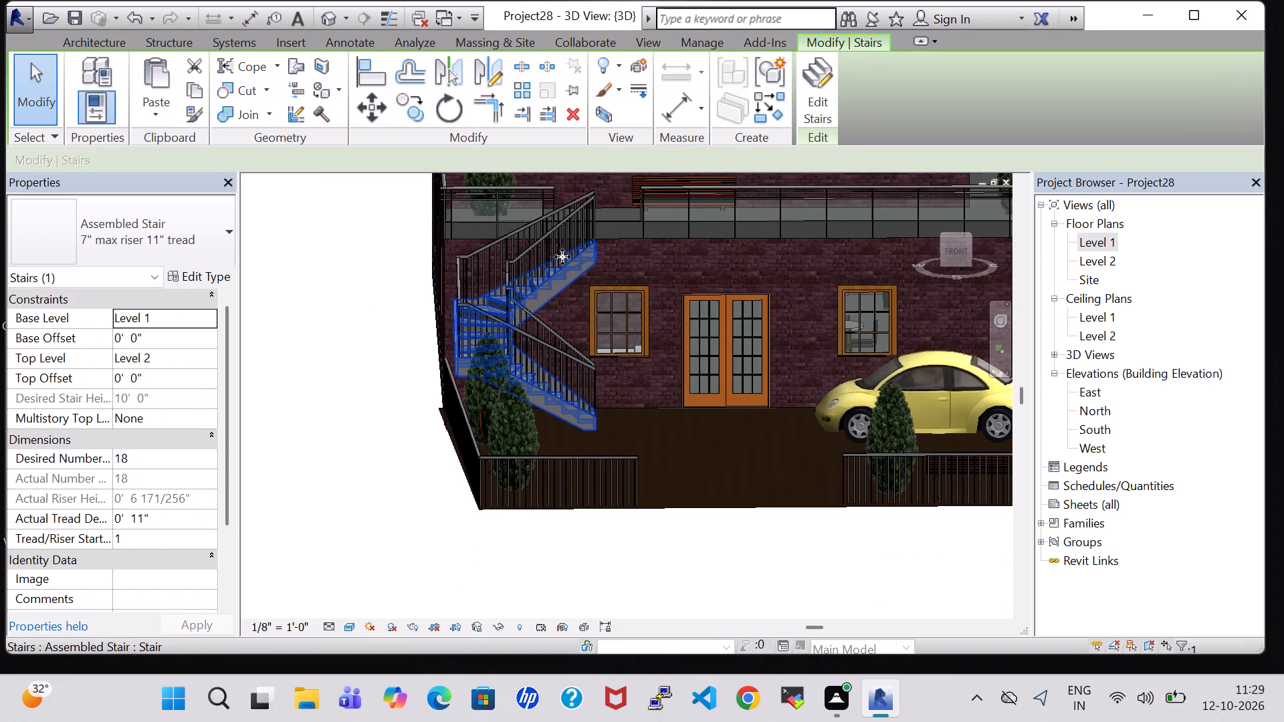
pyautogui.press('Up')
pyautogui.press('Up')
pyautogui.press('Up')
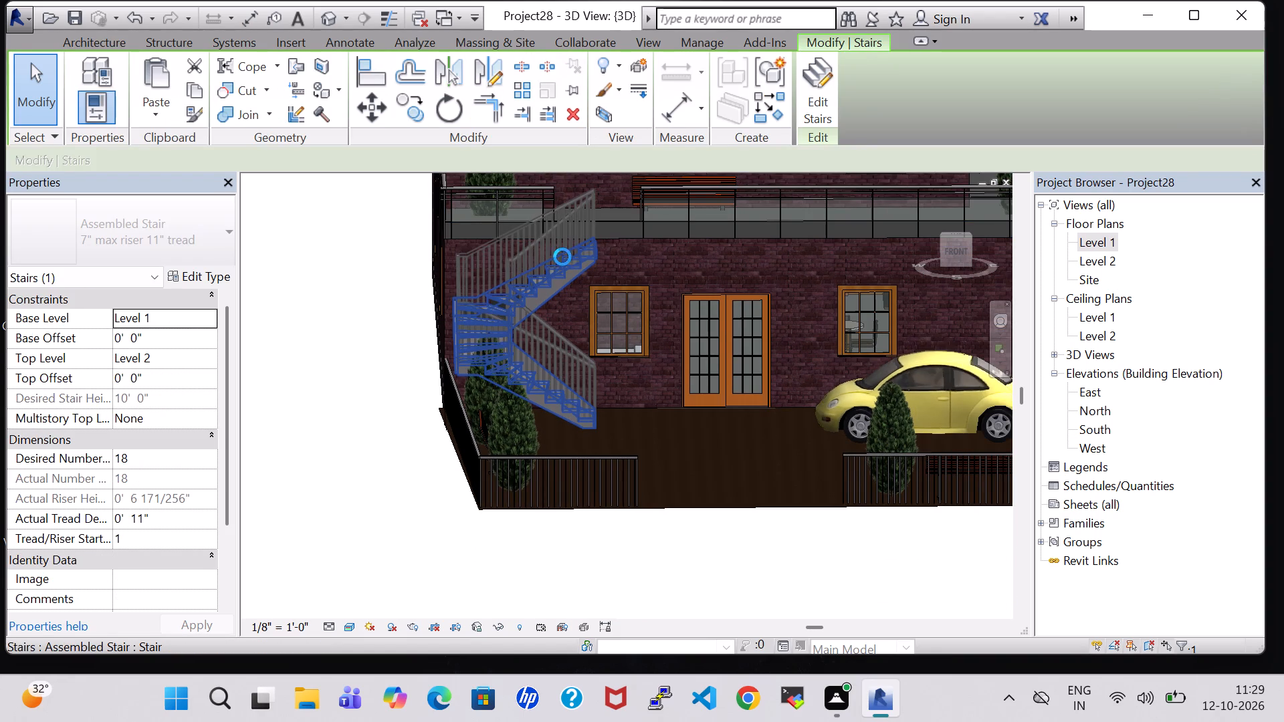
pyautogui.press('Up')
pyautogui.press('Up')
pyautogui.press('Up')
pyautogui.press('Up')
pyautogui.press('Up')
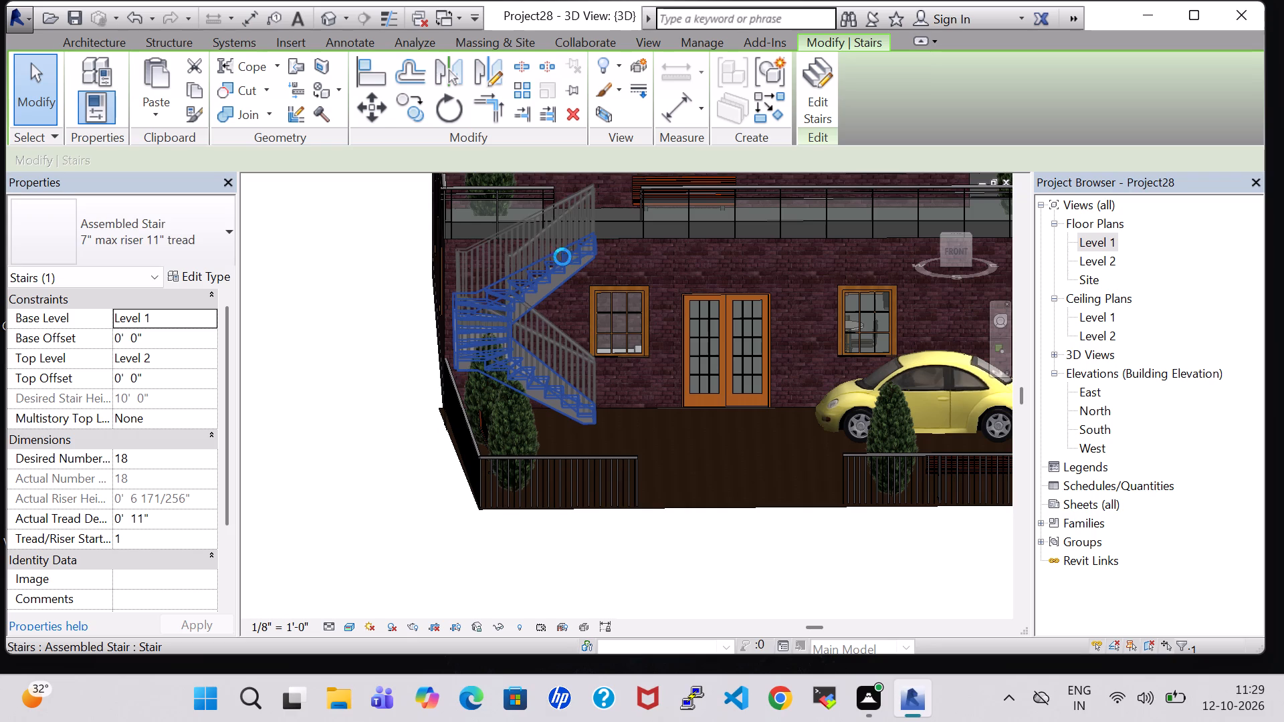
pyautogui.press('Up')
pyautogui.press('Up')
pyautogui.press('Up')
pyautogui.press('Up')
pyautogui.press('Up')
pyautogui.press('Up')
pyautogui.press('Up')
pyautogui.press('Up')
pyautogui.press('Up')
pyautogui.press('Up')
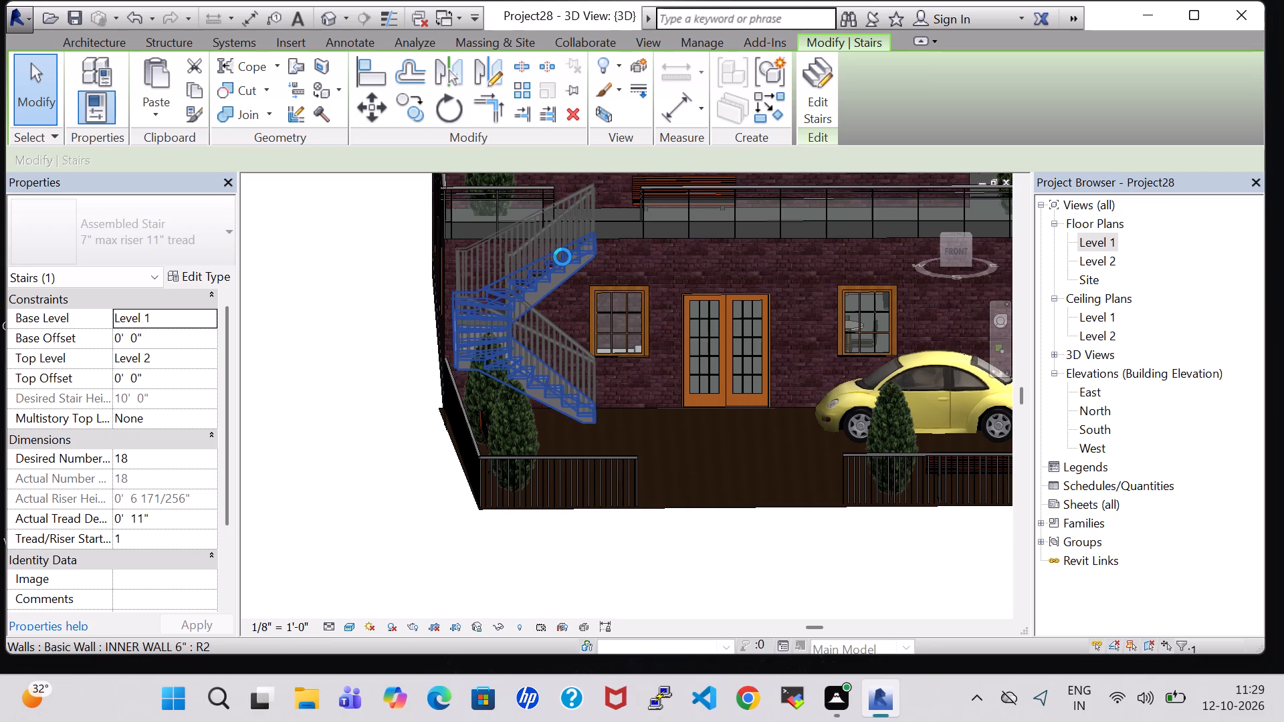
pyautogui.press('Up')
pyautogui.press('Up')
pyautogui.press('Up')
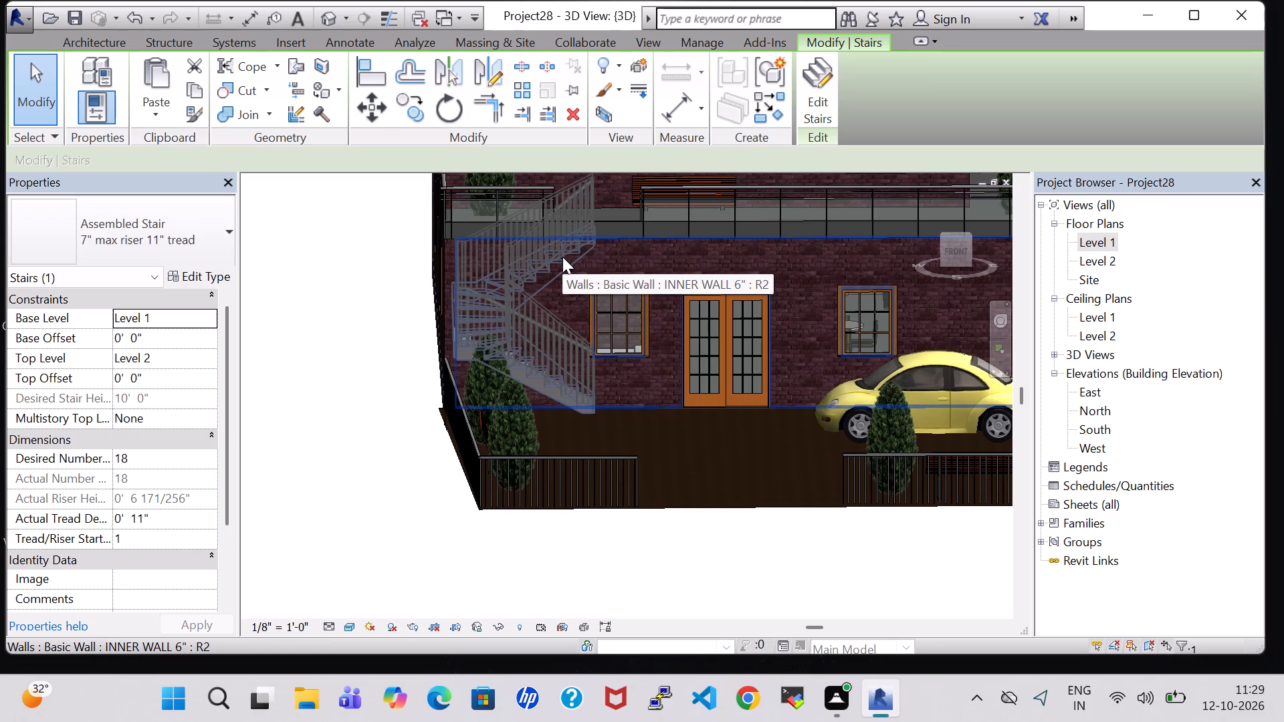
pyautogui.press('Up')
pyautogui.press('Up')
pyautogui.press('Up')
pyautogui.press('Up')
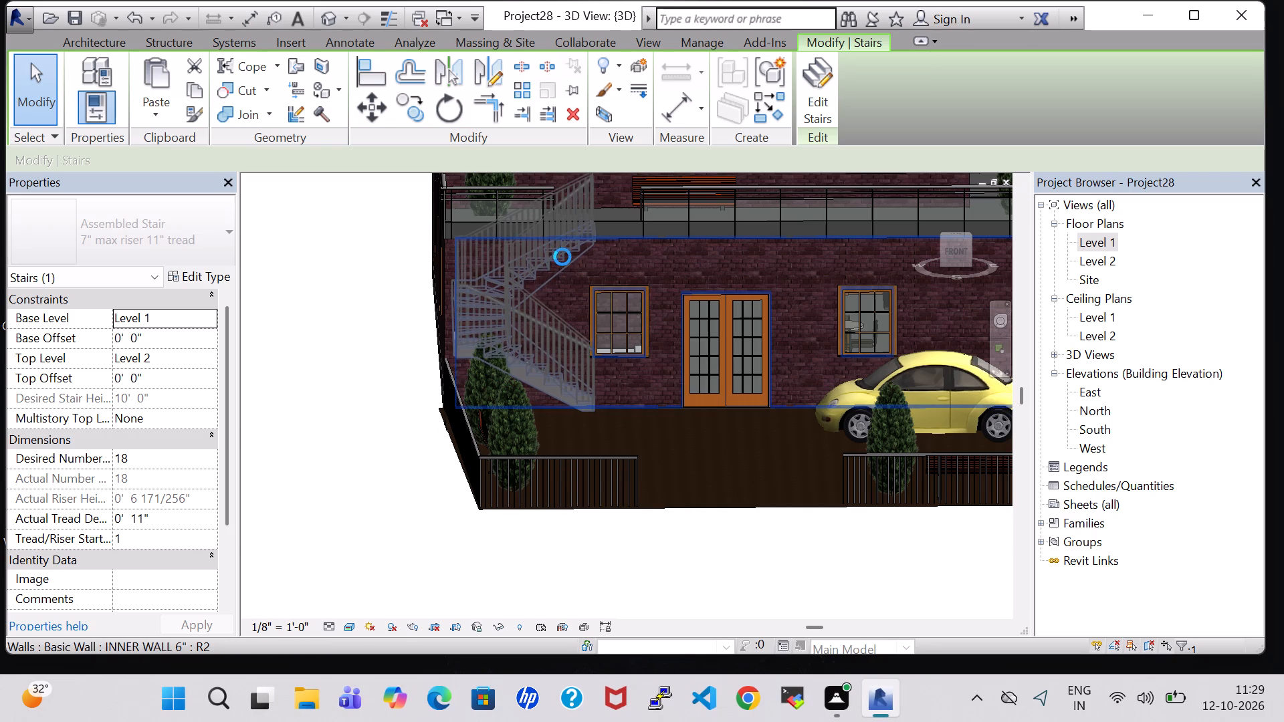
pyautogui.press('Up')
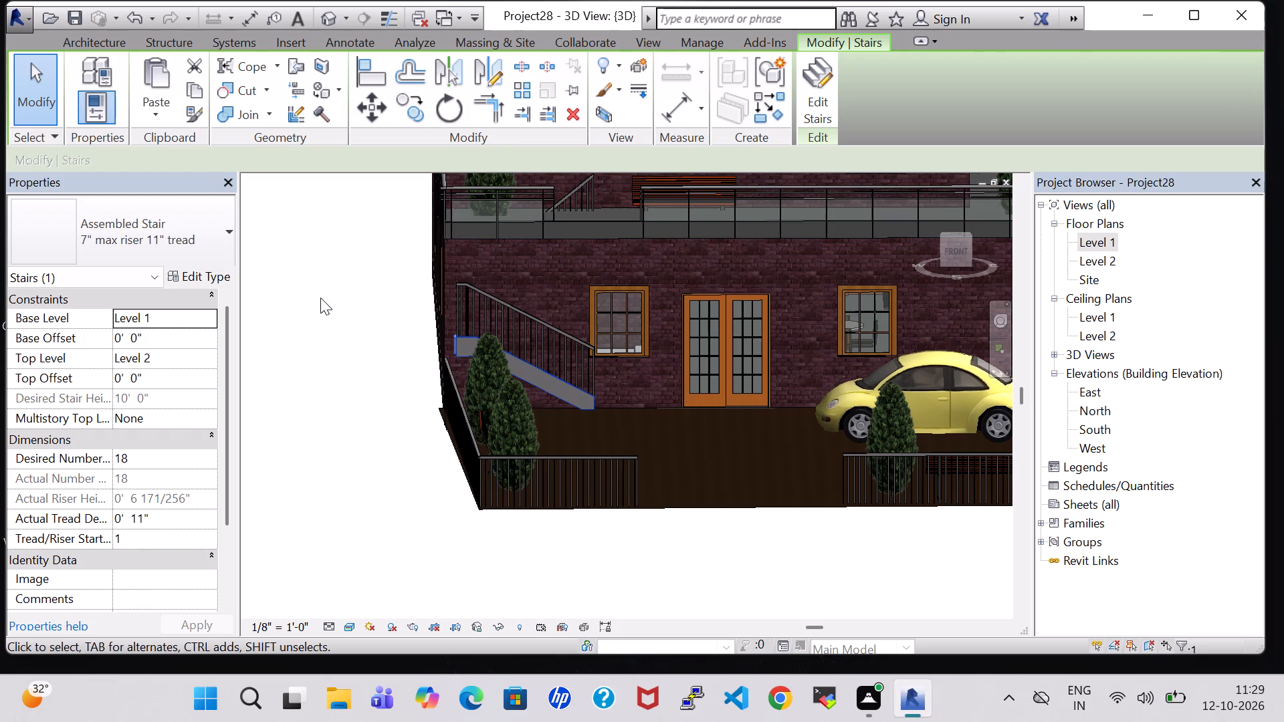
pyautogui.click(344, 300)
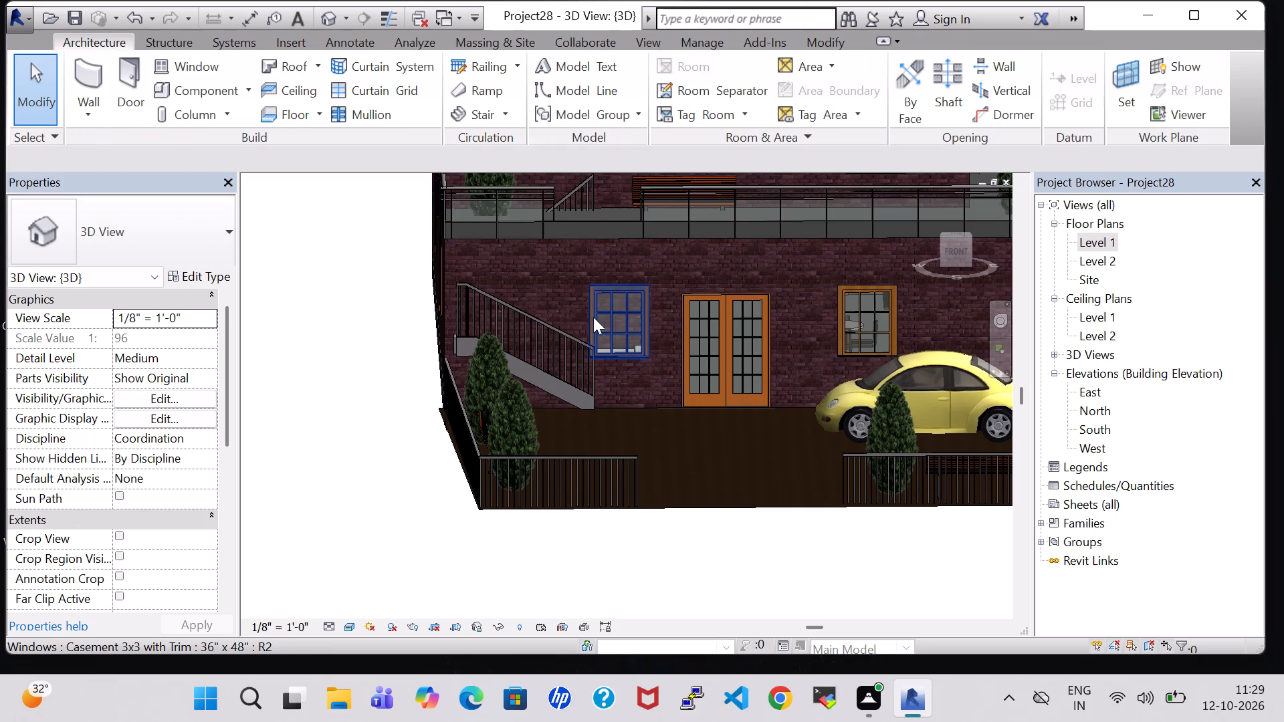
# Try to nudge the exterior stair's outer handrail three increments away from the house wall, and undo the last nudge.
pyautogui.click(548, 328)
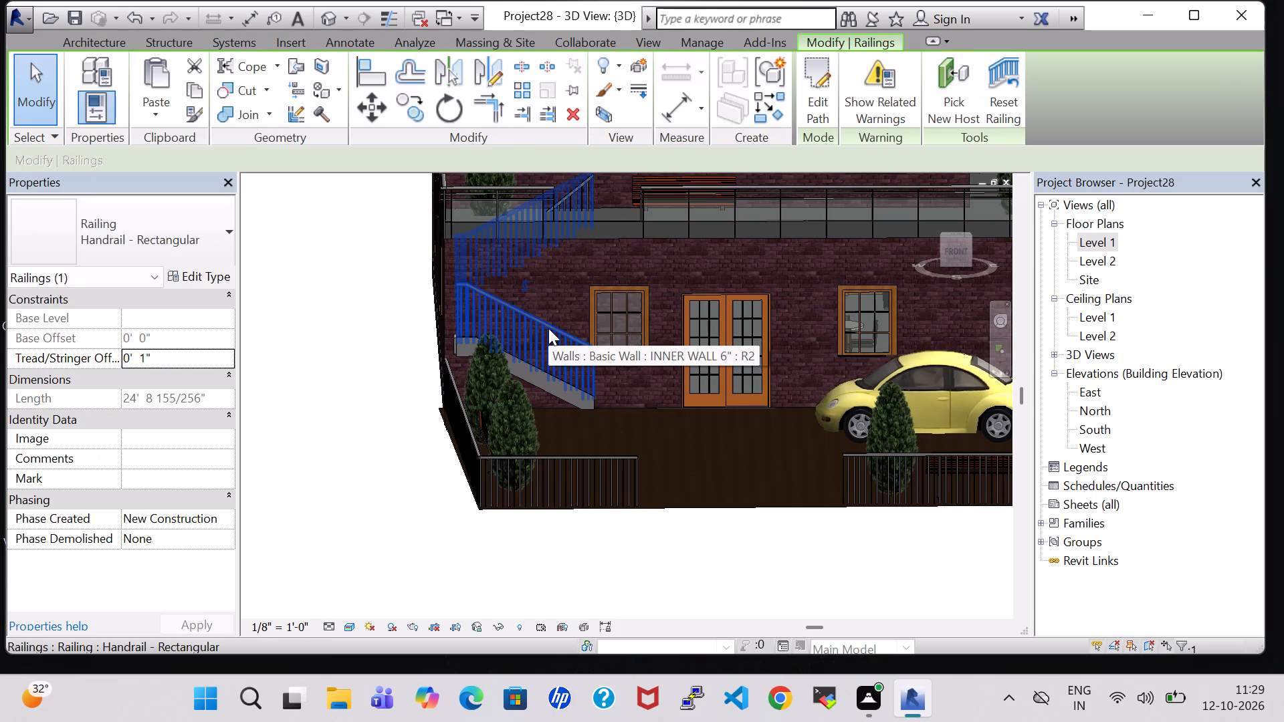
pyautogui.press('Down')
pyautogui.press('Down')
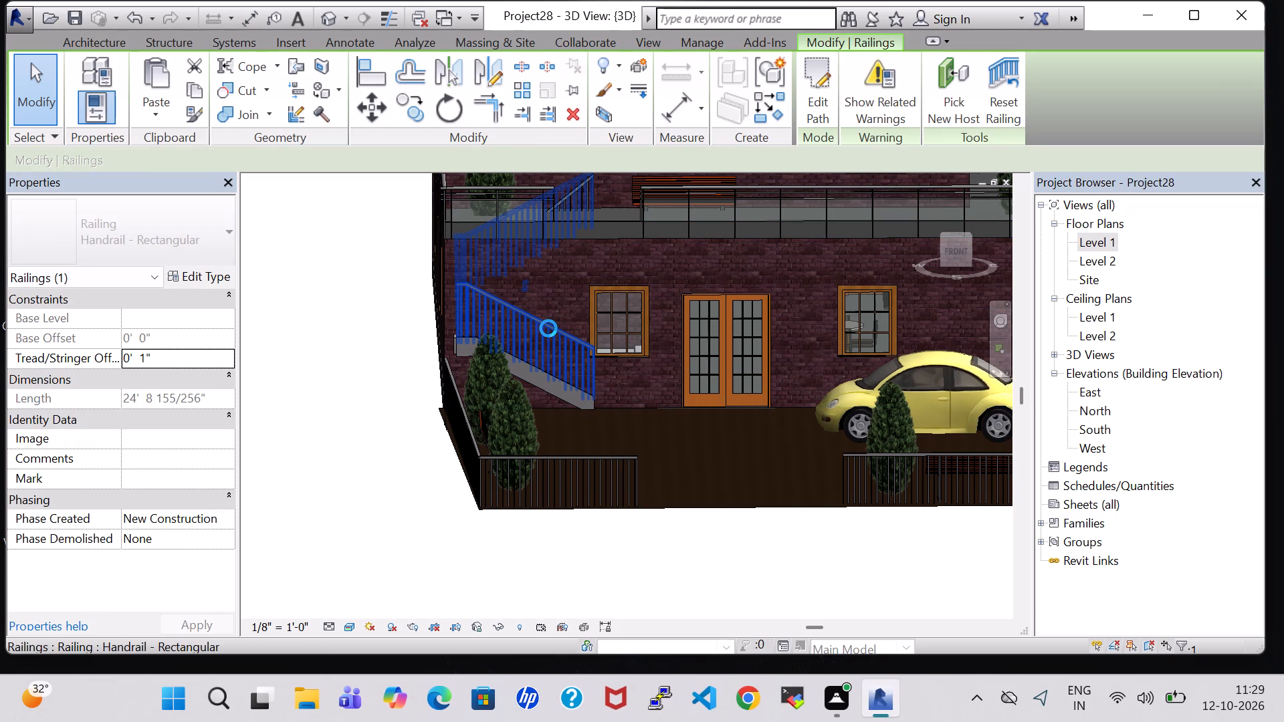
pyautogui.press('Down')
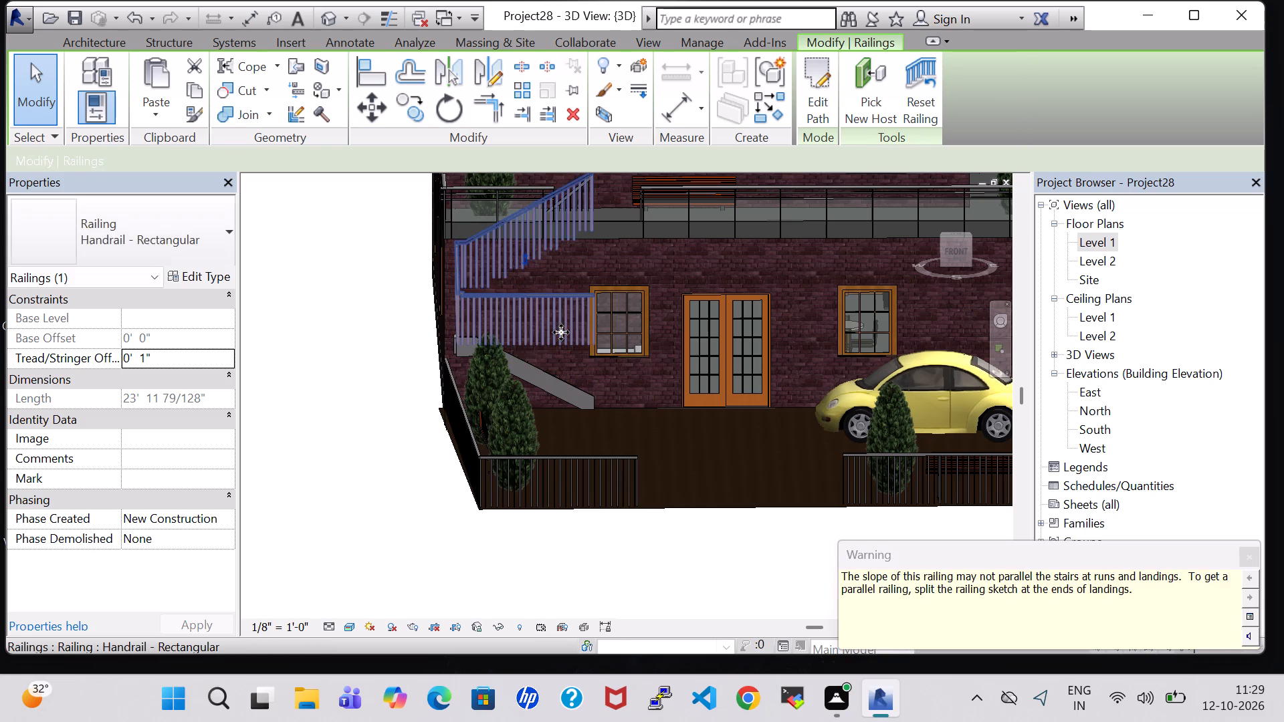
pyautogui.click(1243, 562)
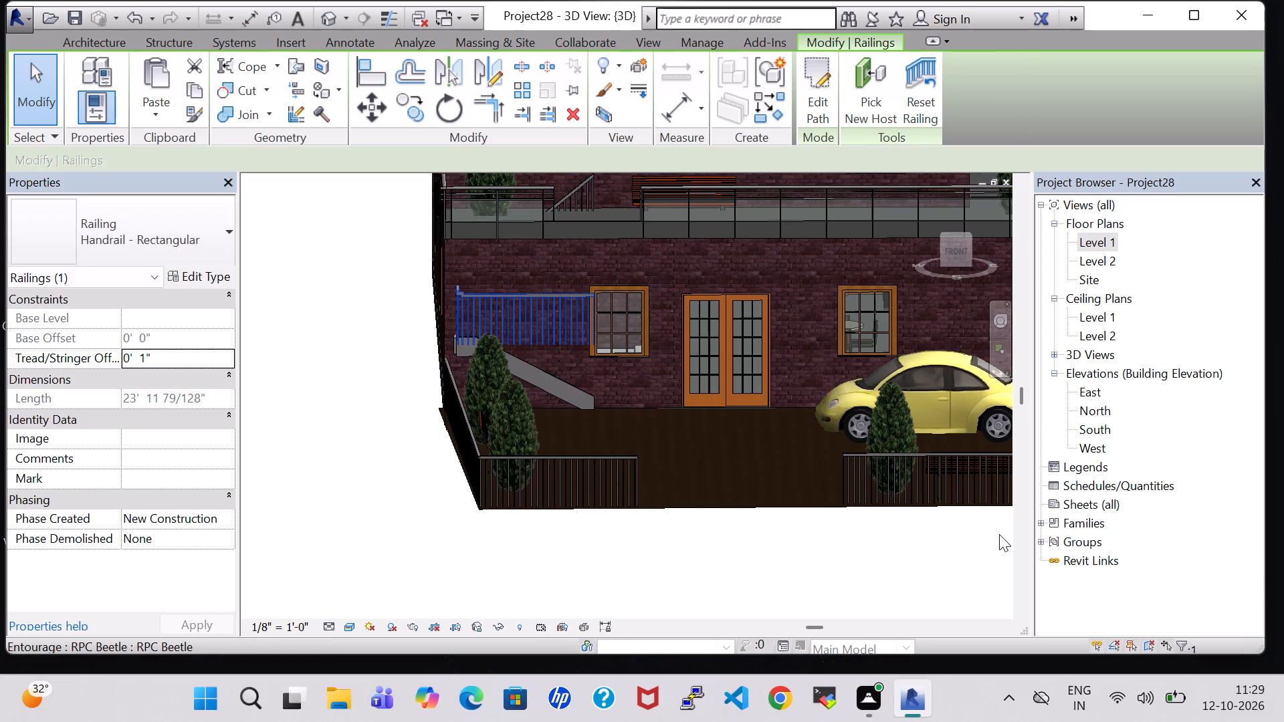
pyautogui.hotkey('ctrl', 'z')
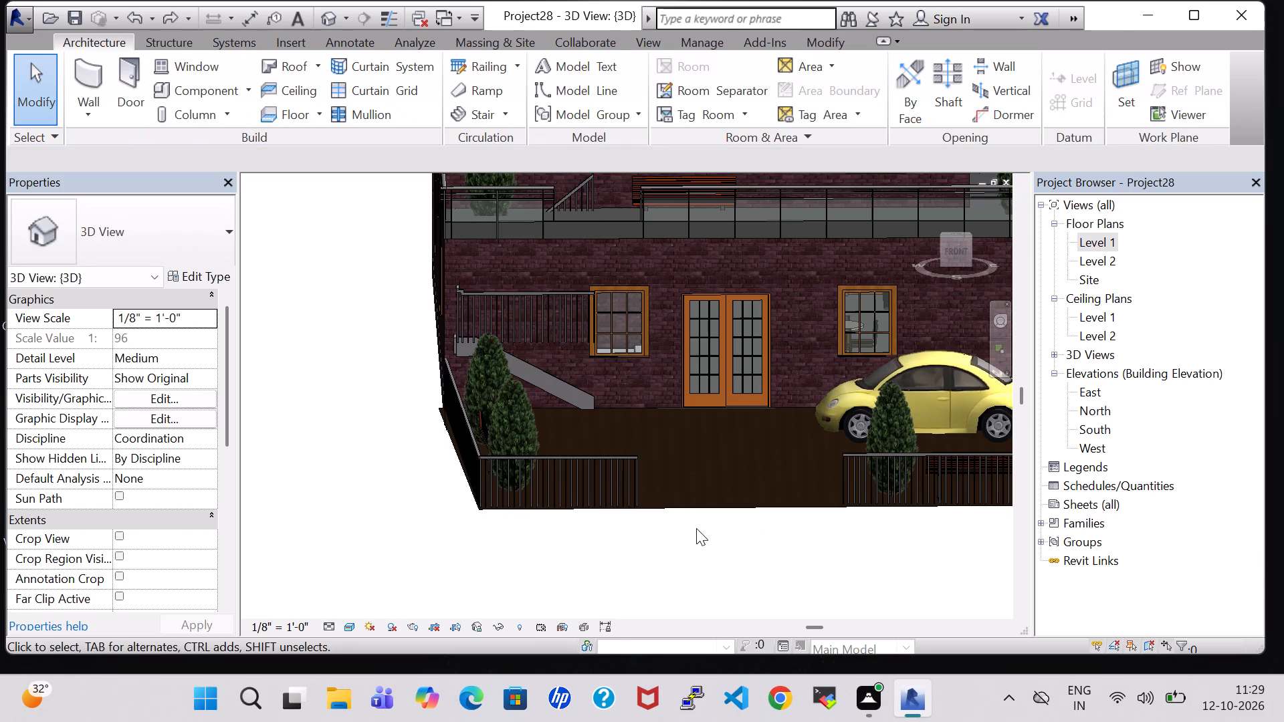
# Delete the exterior assembled stair together with its railings from the front of the house.
pyautogui.click(564, 387)
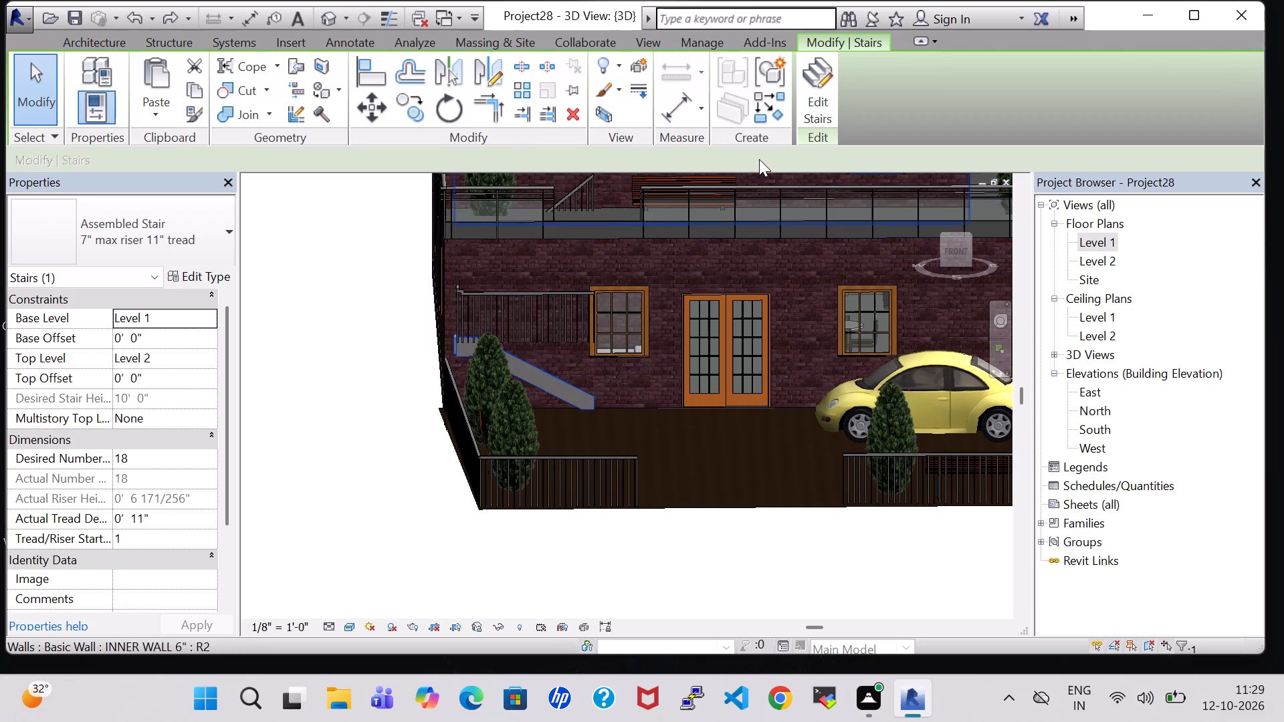
pyautogui.press('Delete')
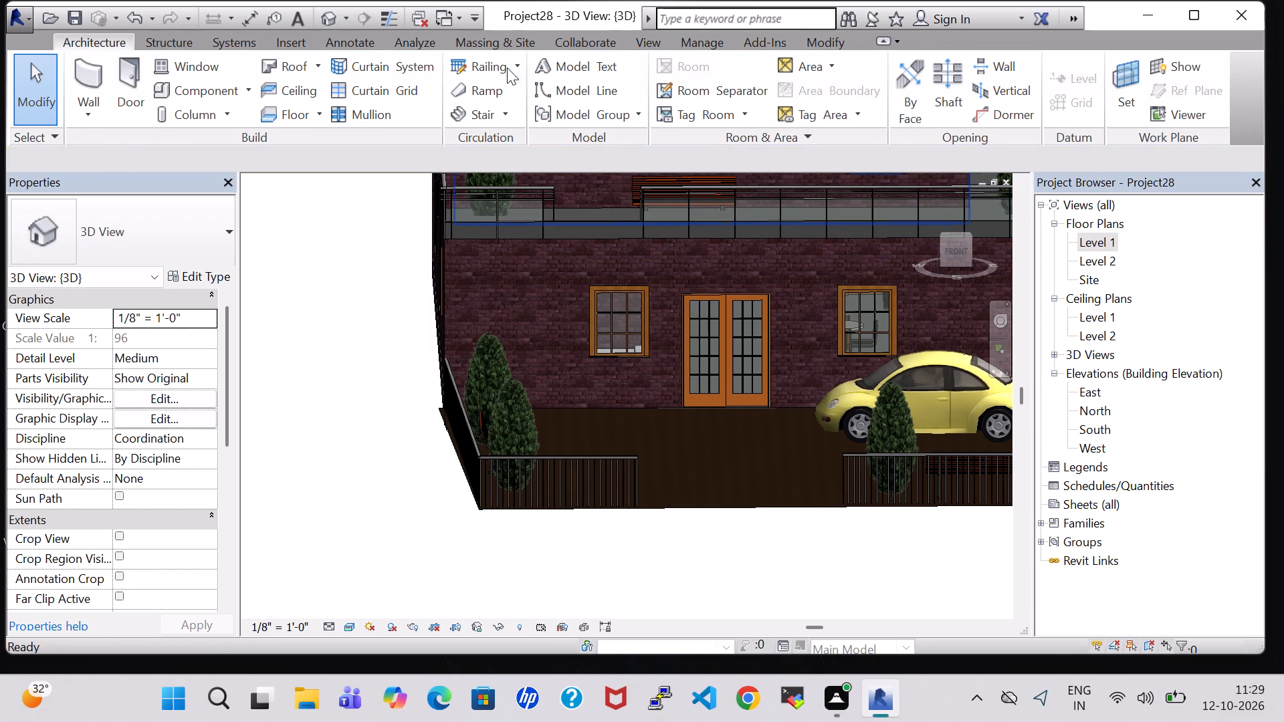
# Open the Level 1 floor plan.
pyautogui.doubleClick(1093, 243)
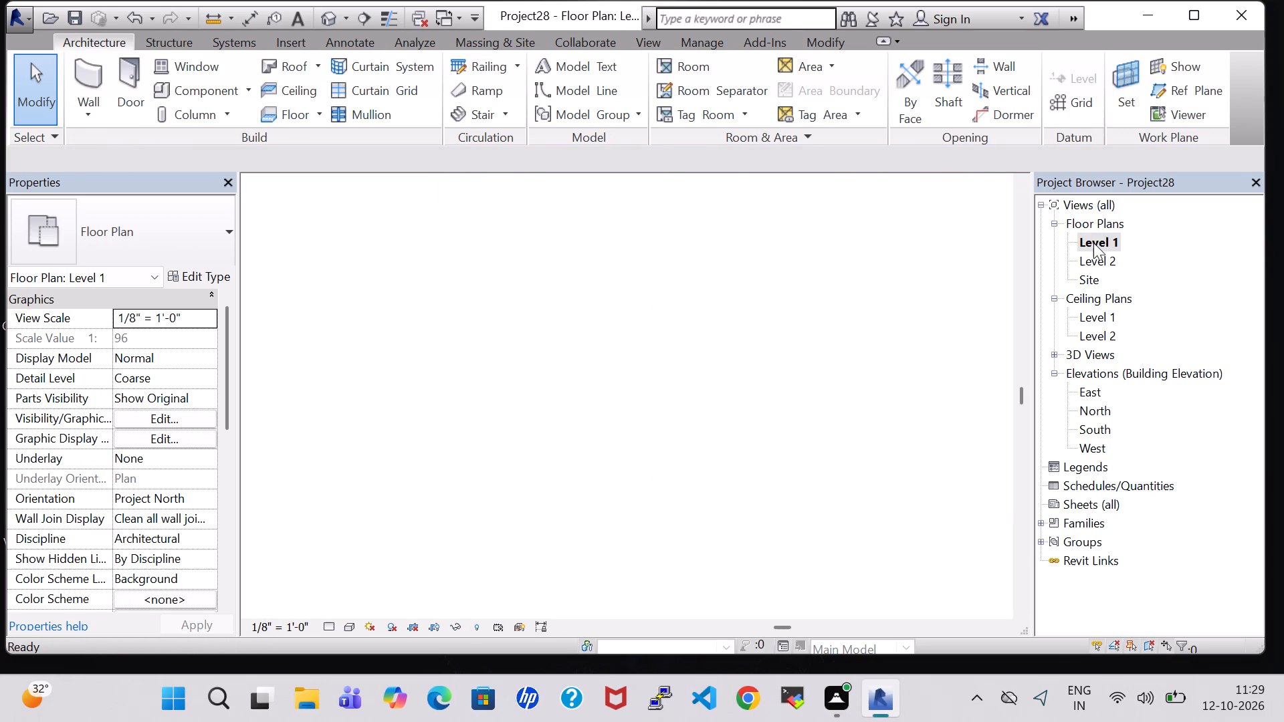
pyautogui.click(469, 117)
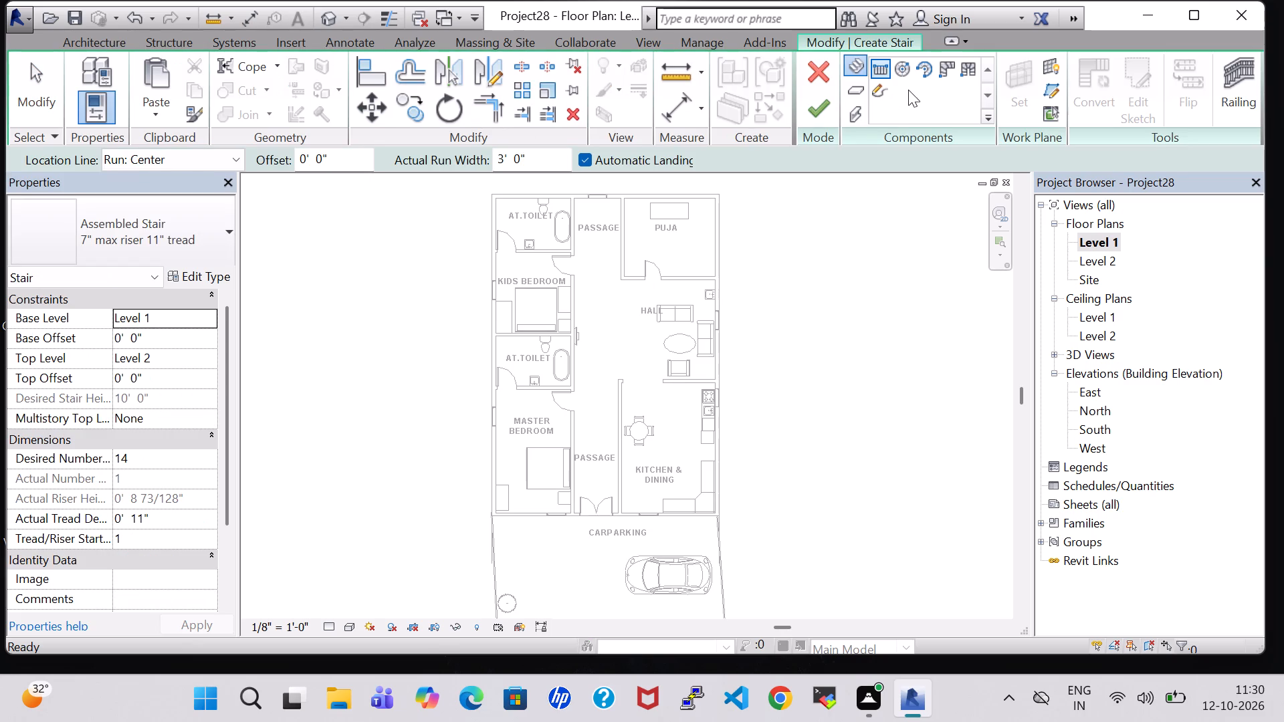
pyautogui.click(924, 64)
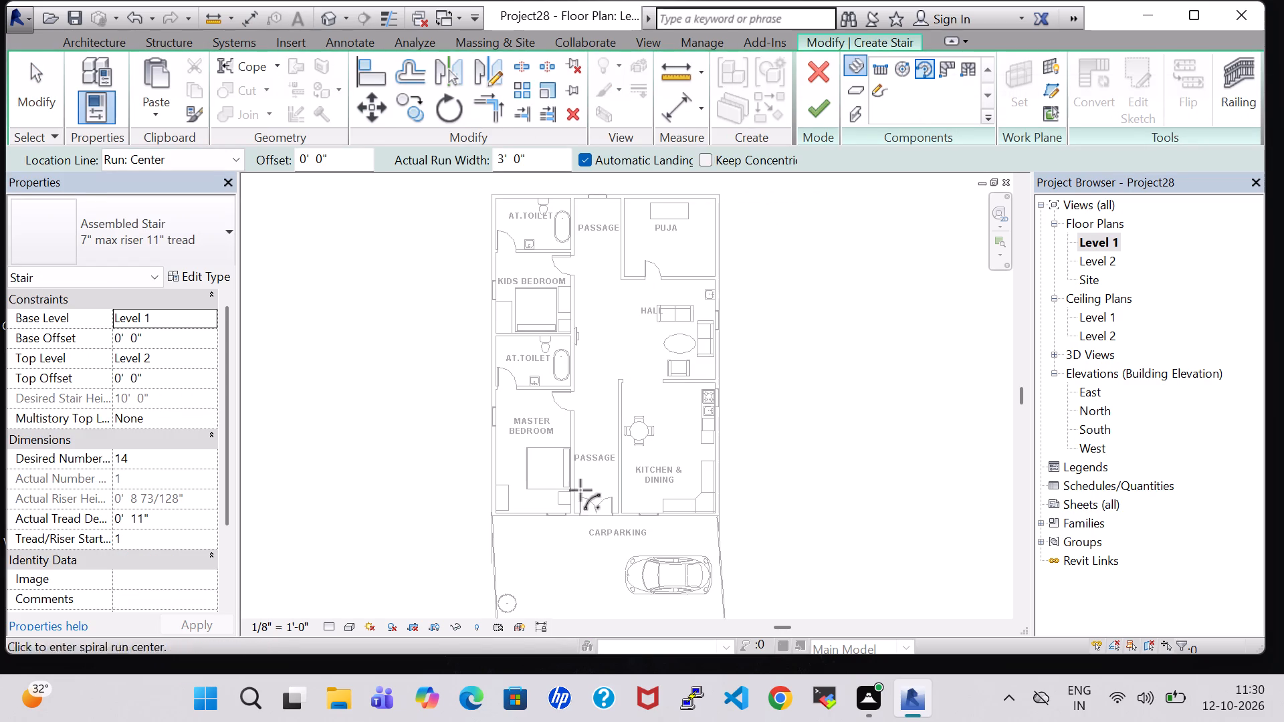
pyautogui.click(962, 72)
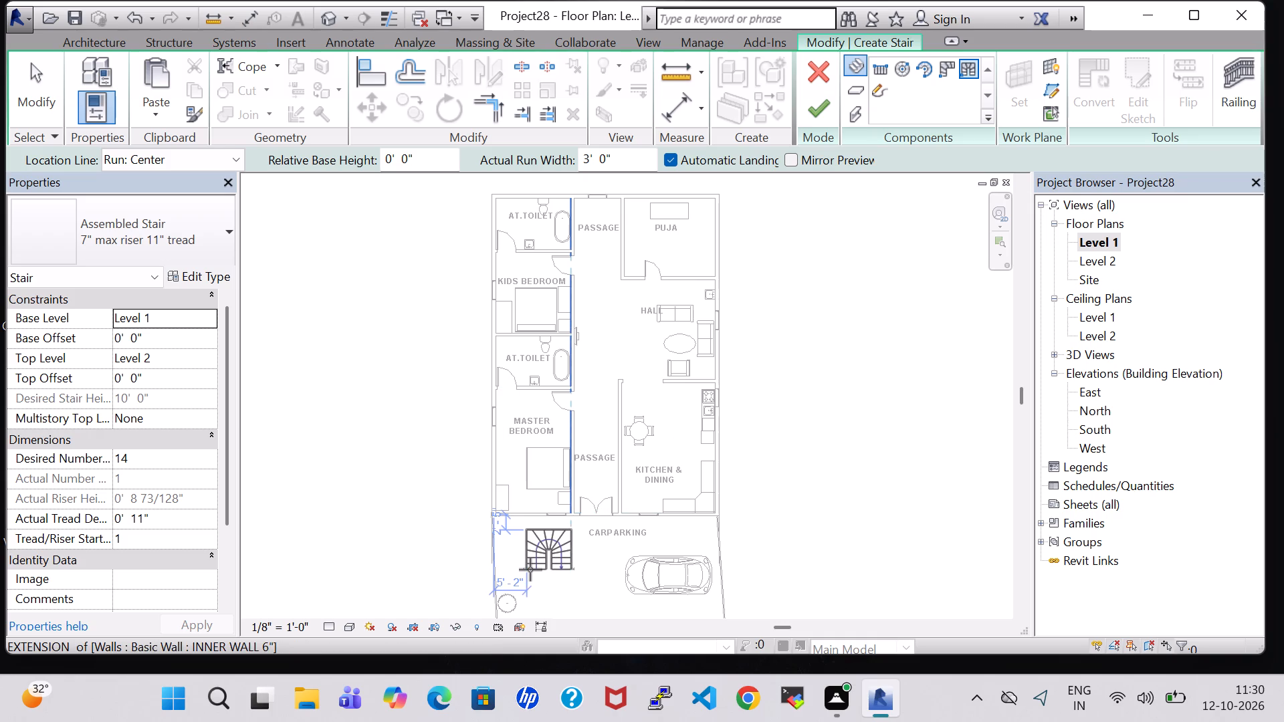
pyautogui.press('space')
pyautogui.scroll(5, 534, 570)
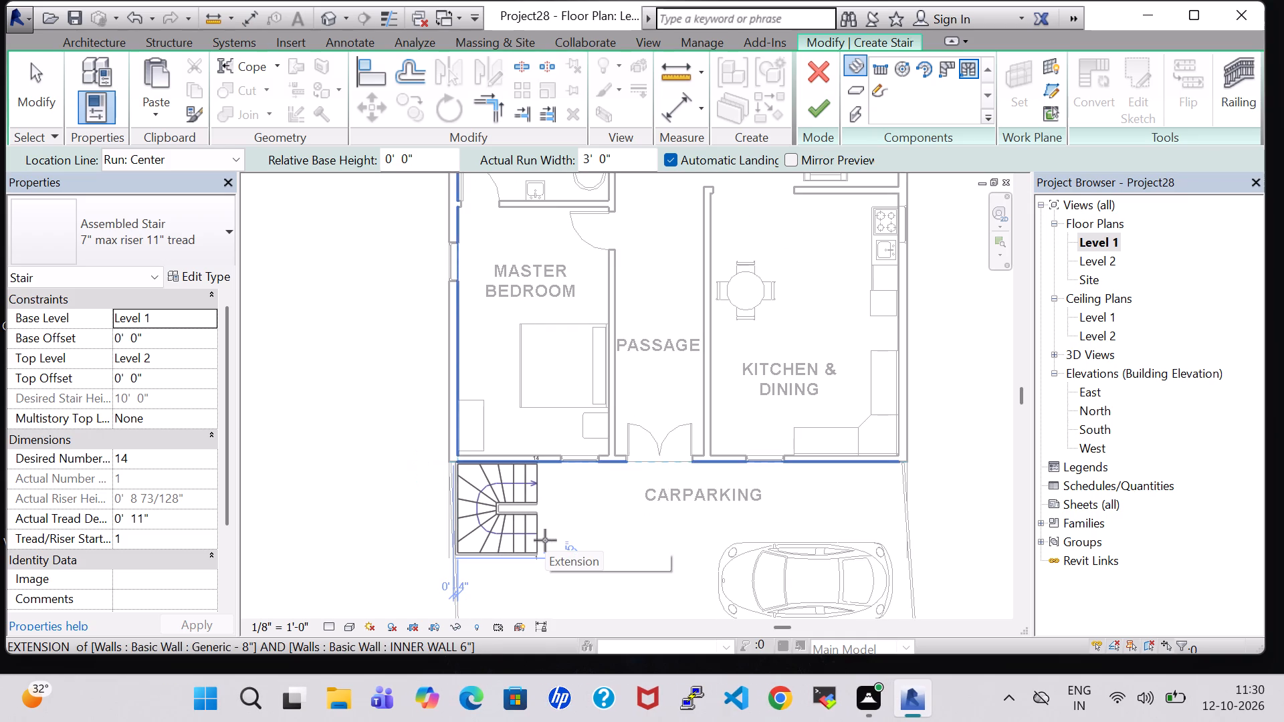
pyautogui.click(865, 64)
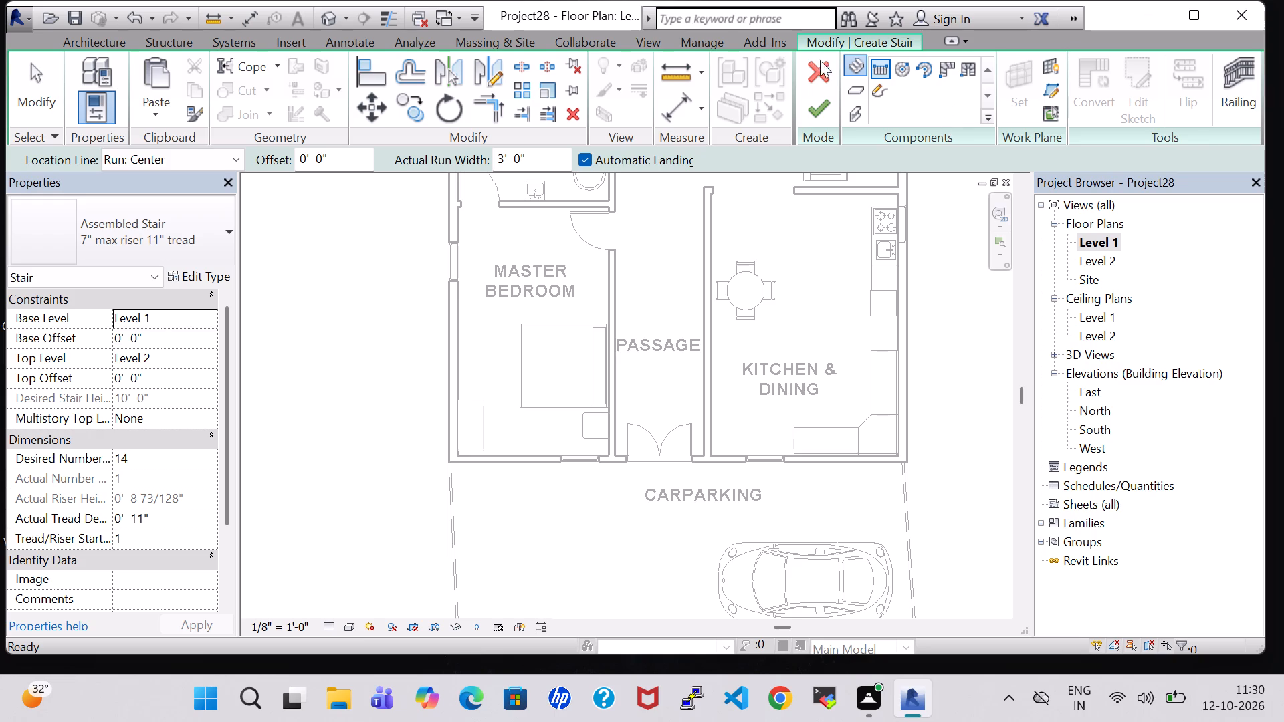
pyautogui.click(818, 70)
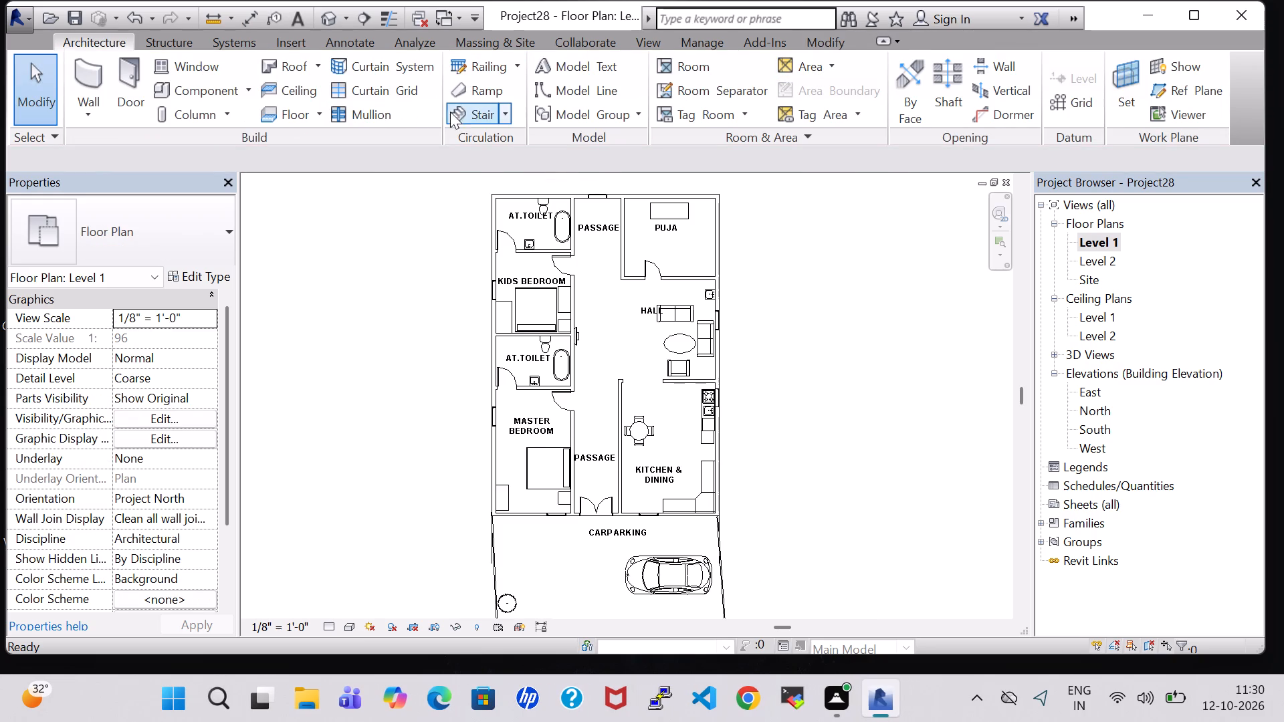
# Create a 3'-0" wide U-shaped winder stair from Level 1 to Level 2 against the master bedroom's front wall, opening toward the car.
pyautogui.click(464, 114)
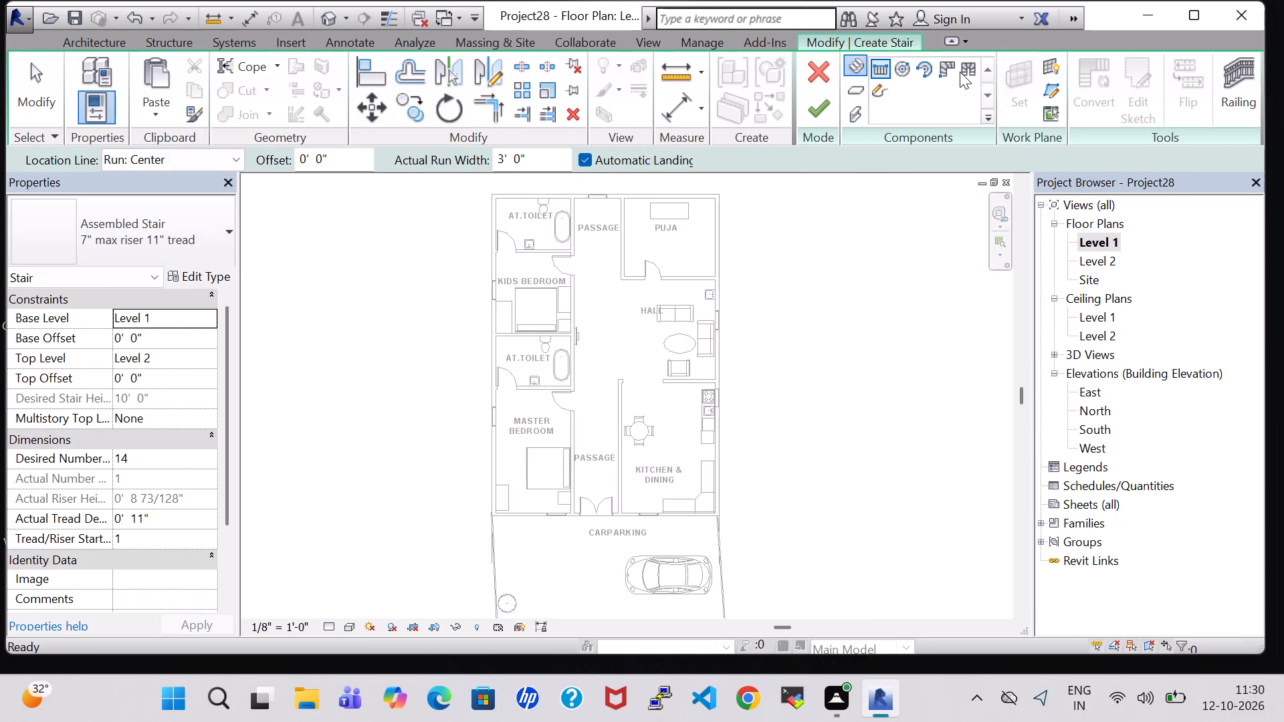
pyautogui.click(960, 72)
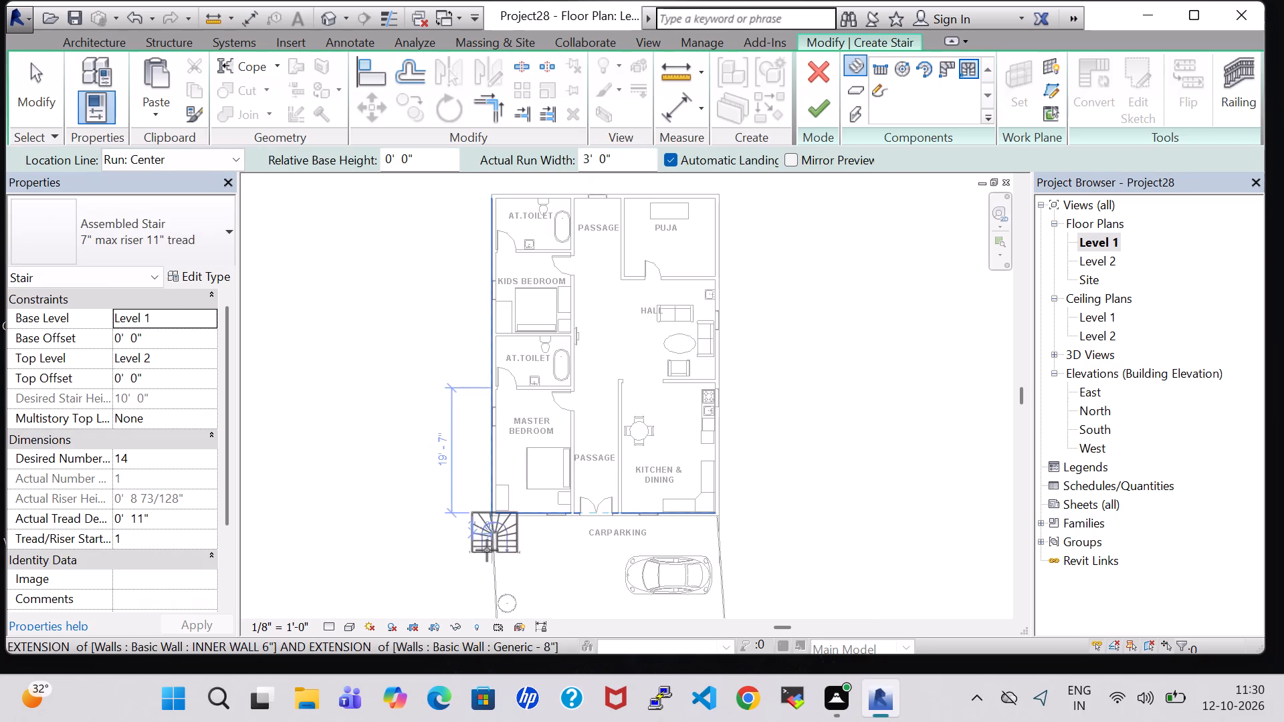
pyautogui.press('space')
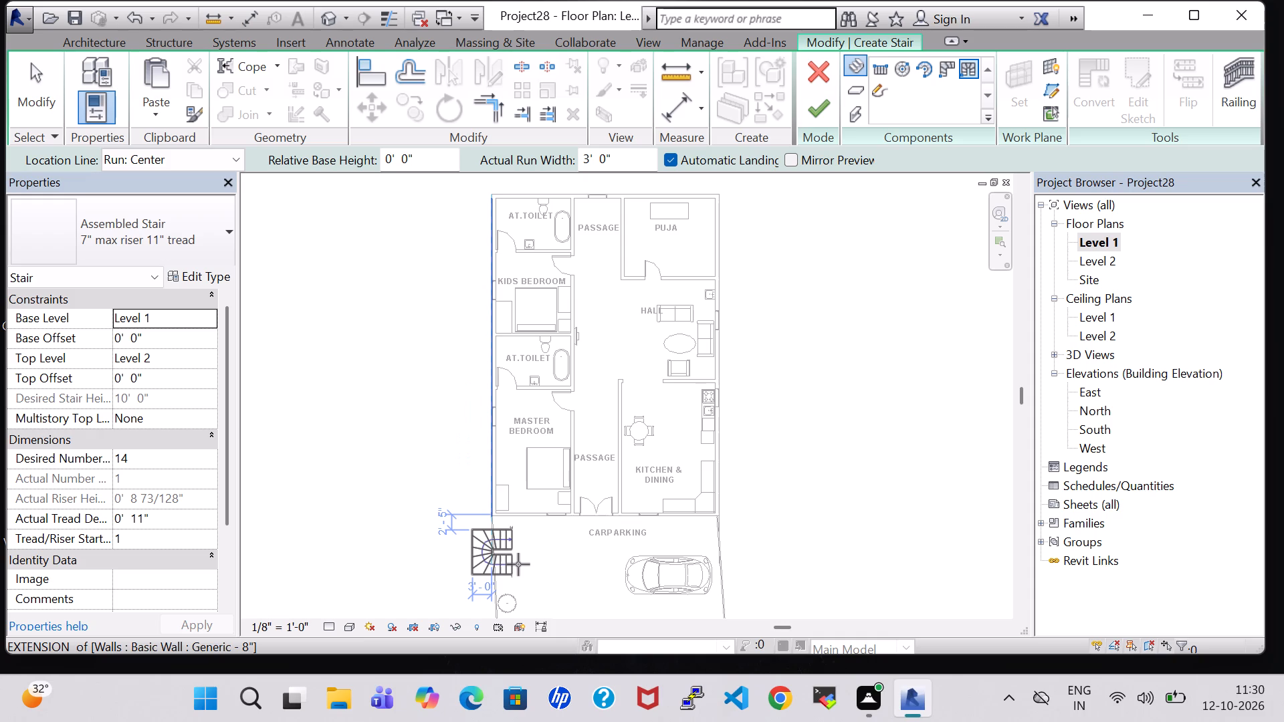
pyautogui.scroll(4, 538, 564)
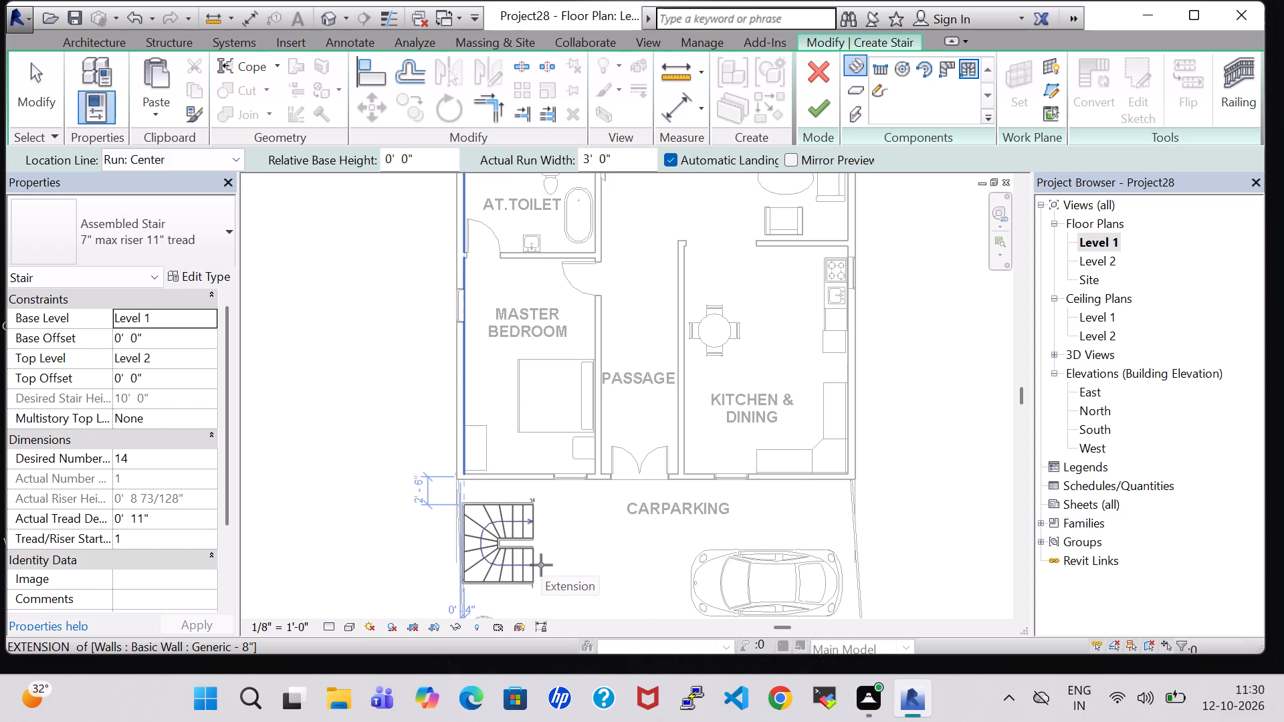
pyautogui.scroll(5, 528, 548)
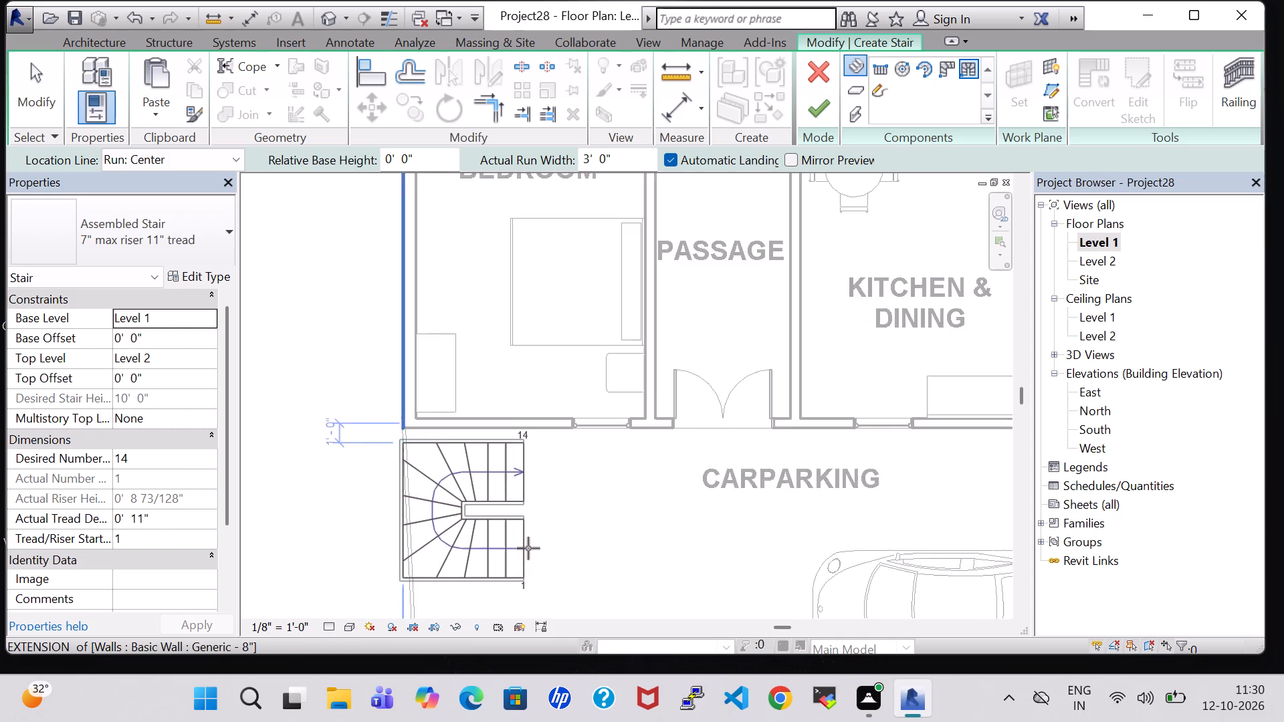
pyautogui.click(546, 541)
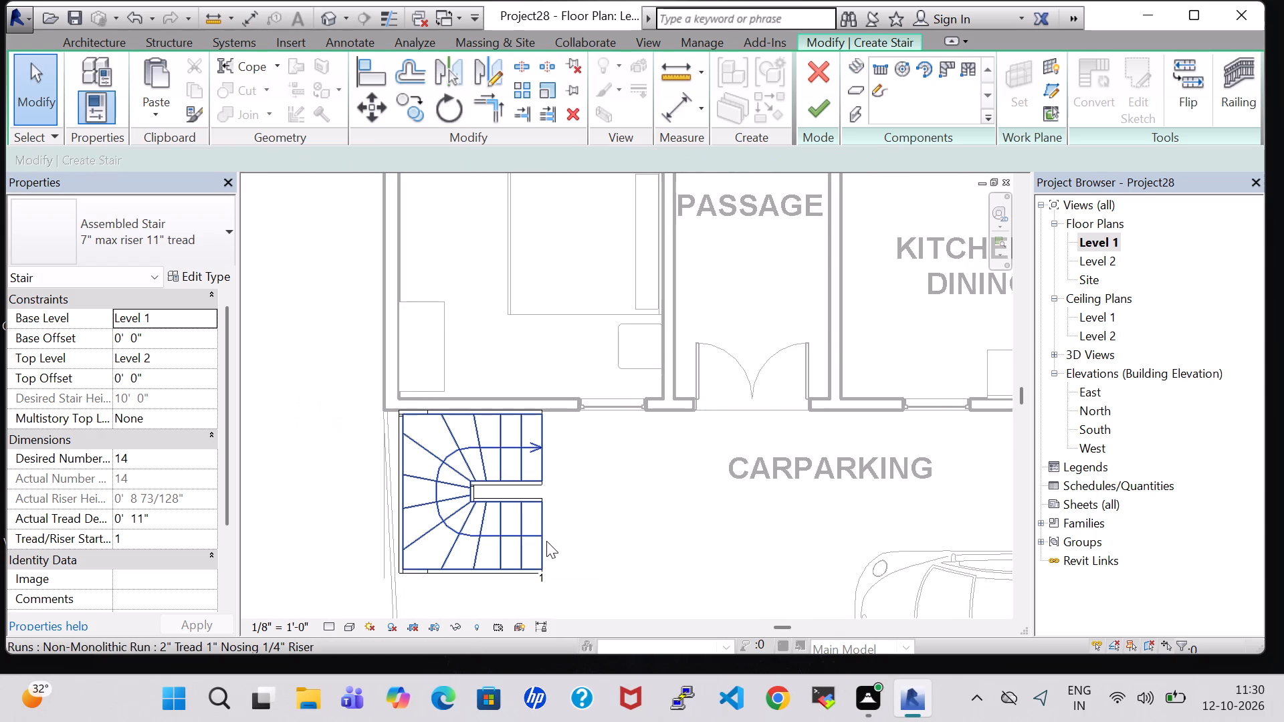
pyautogui.click(537, 471)
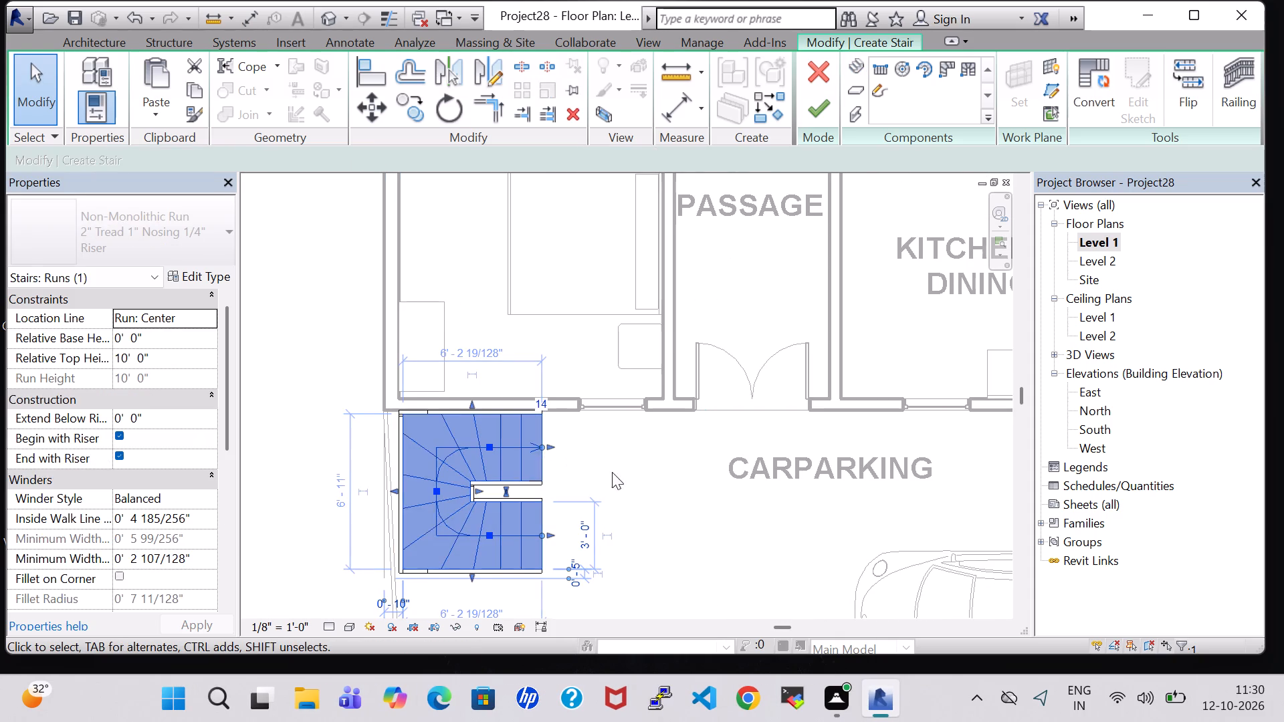
pyautogui.click(621, 475)
pyautogui.click(827, 95)
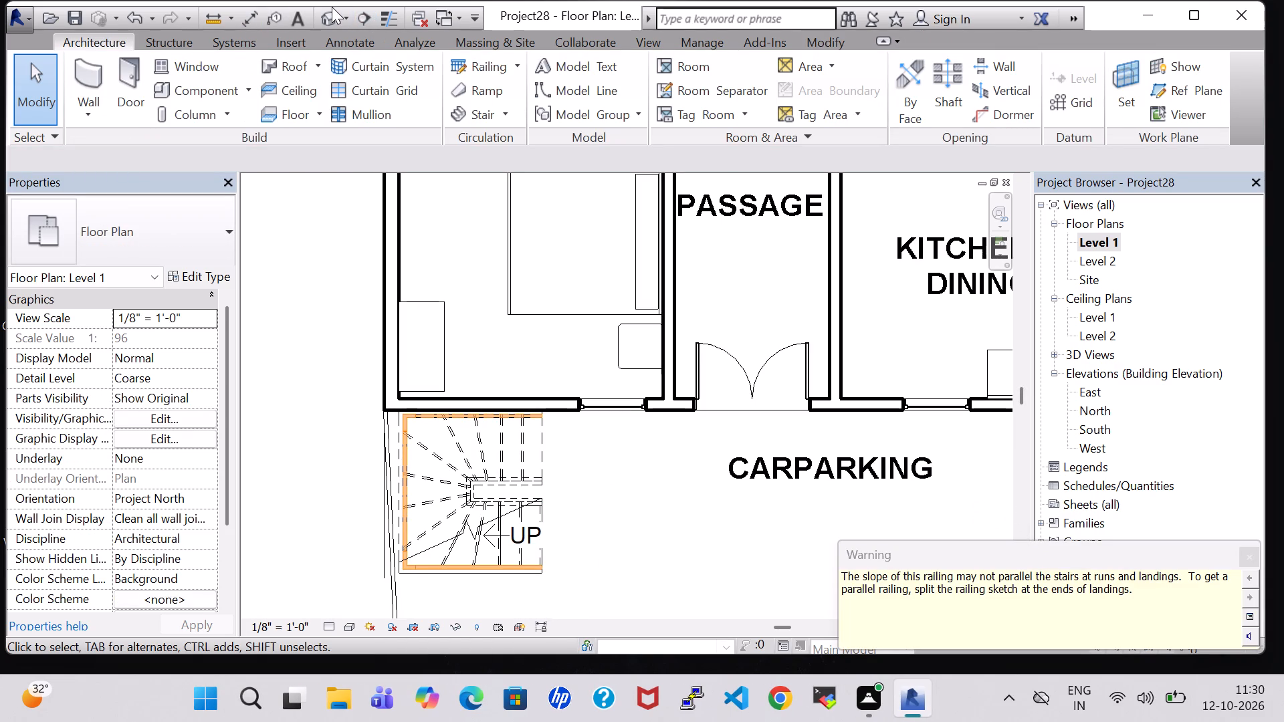
# In the 3D view, nudge the new exterior stair three increments toward the front entrance door, and deselect it.
pyautogui.click(328, 29)
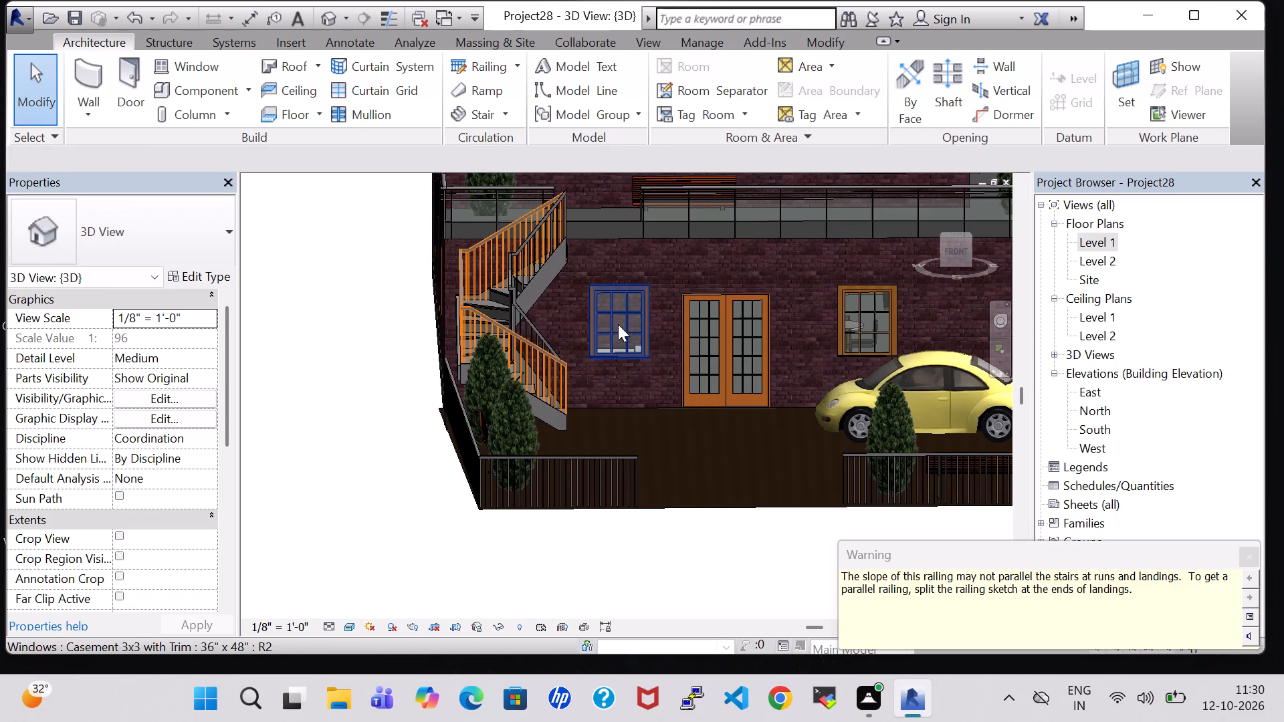
pyautogui.click(670, 475)
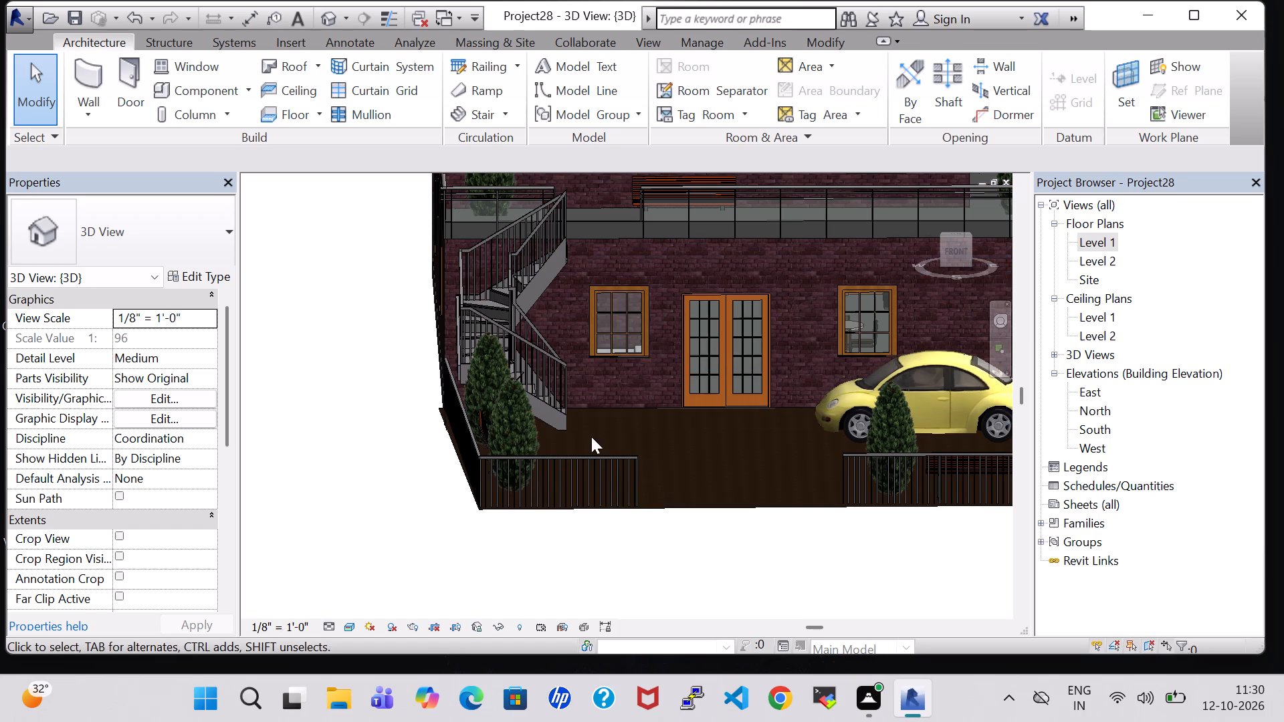
pyautogui.keyDown('shift'); pyautogui.moveTo(398, 273); pyautogui.dragTo(398, 400, button='middle'); pyautogui.keyUp('shift')
pyautogui.keyDown('shift'); pyautogui.scroll(1, 398, 273); pyautogui.keyUp('shift')
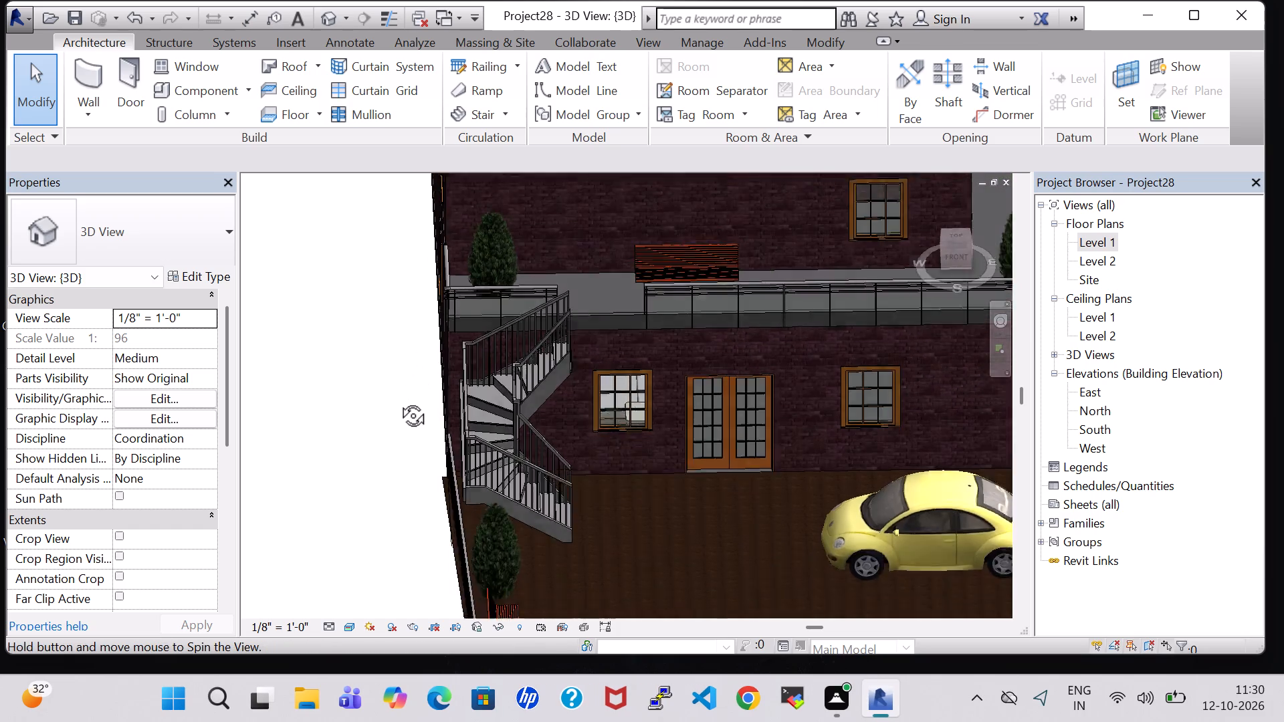
pyautogui.keyDown('shift'); pyautogui.moveTo(398, 400); pyautogui.dragTo(395, 410, button='middle'); pyautogui.keyUp('shift')
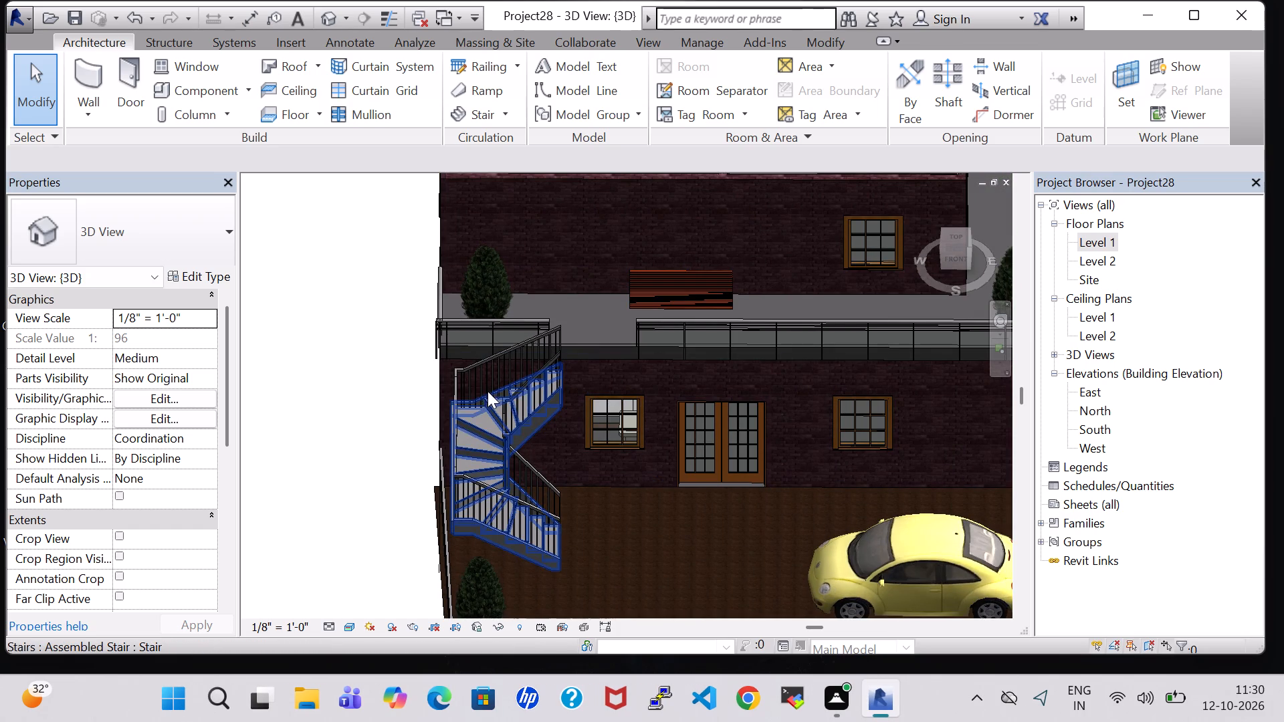
pyautogui.click(513, 393)
pyautogui.press('Right')
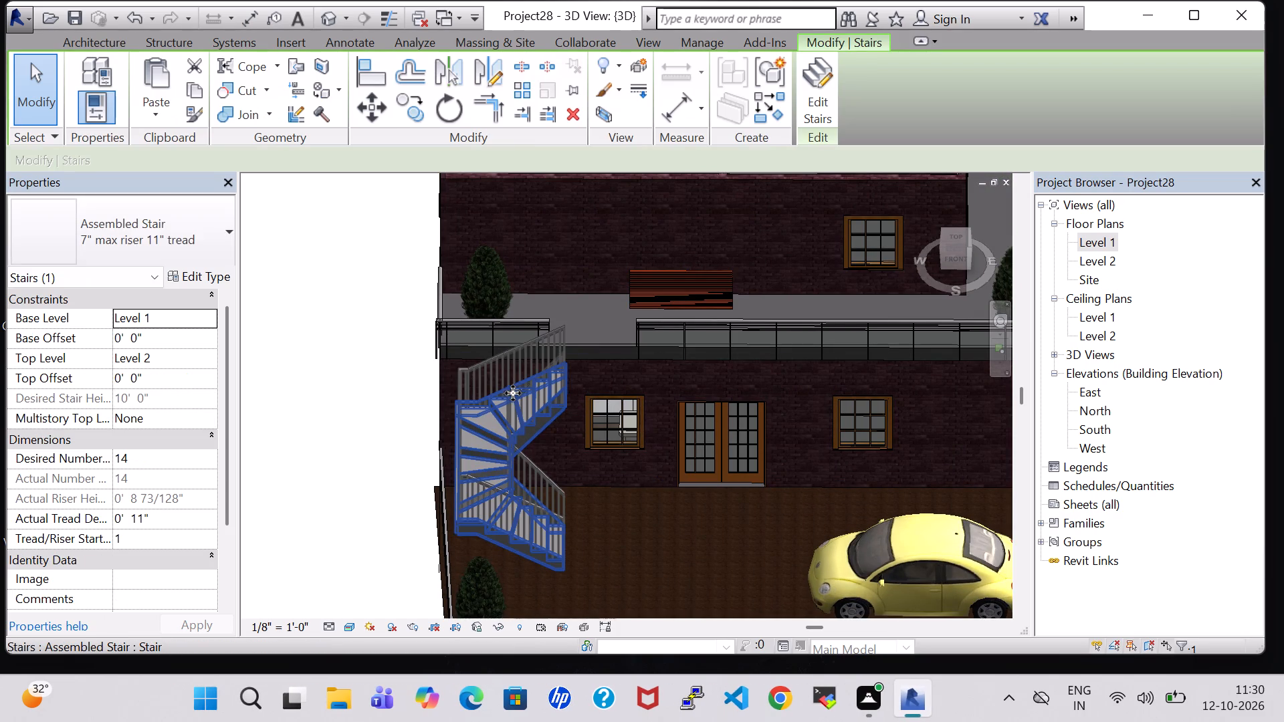
pyautogui.press('Right')
pyautogui.press('Right')
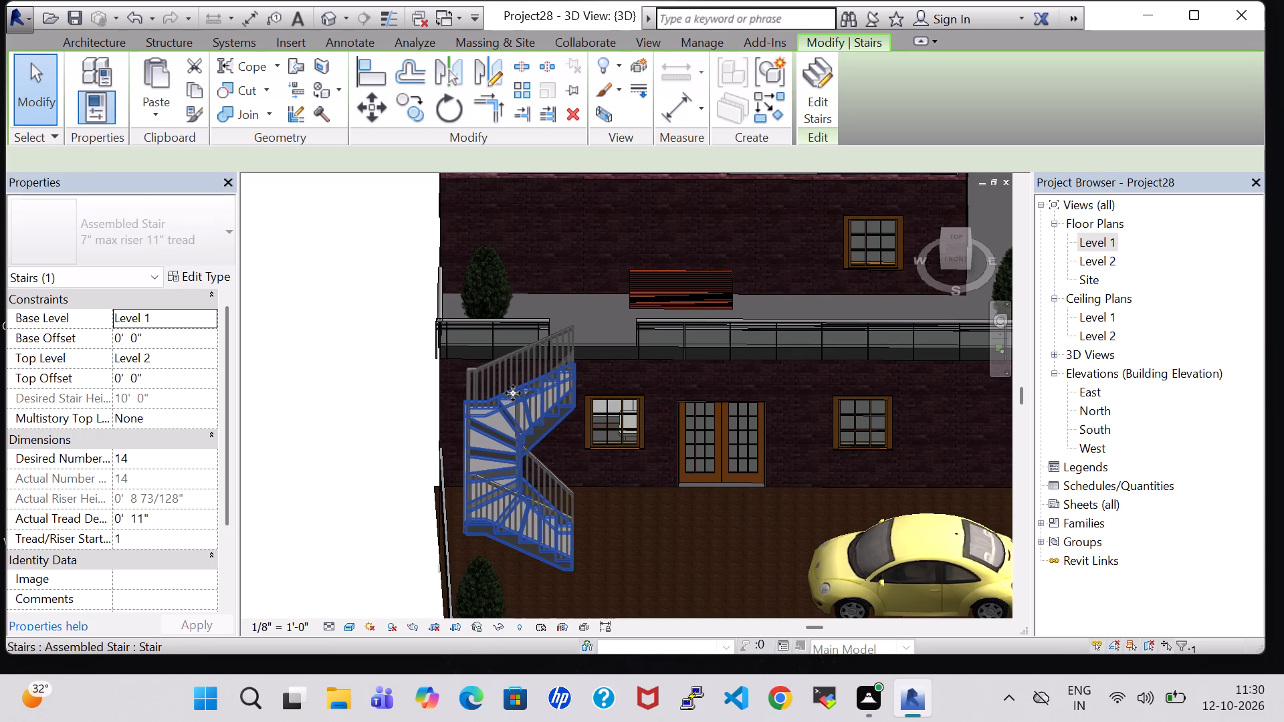
pyautogui.click(331, 335)
# Examine the new exterior stair and how it meets the upper terrace and its railing from several angles.
pyautogui.keyDown('shift'); pyautogui.moveTo(637, 527); pyautogui.dragTo(496, 406, button='middle'); pyautogui.keyUp('shift')
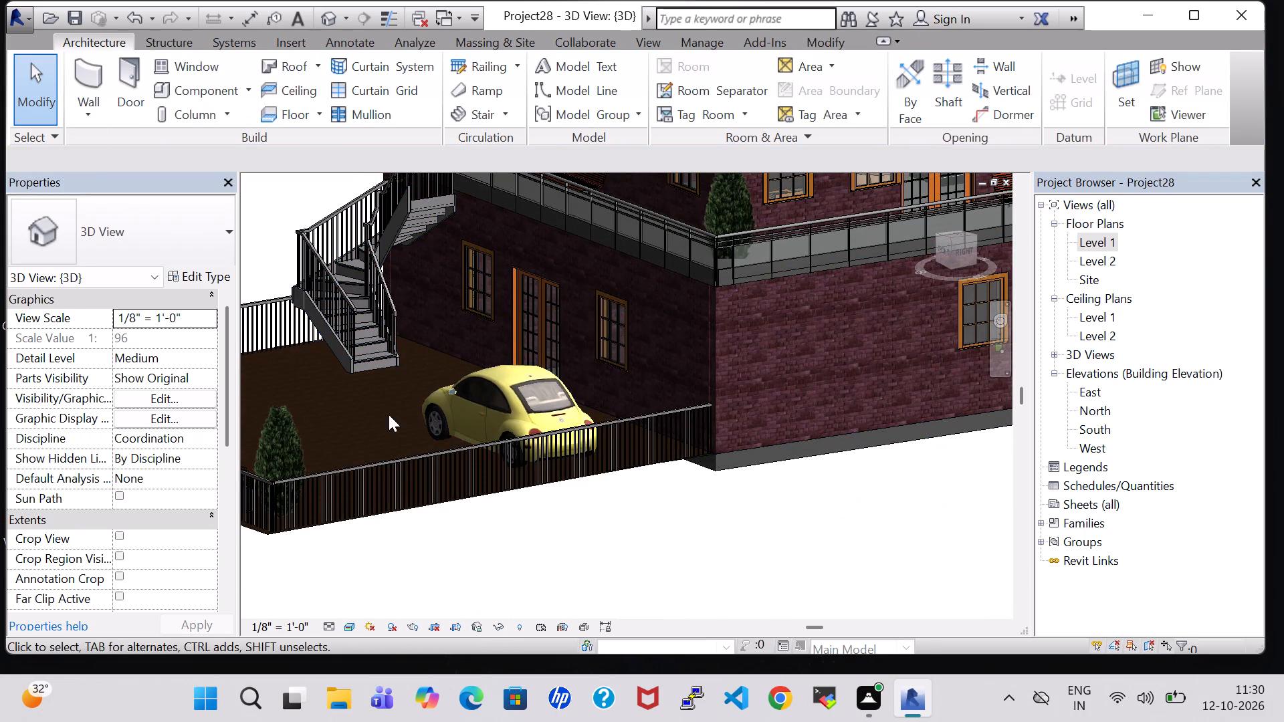
pyautogui.keyDown('shift'); pyautogui.moveTo(268, 213); pyautogui.dragTo(485, 365, button='middle'); pyautogui.keyUp('shift')
pyautogui.keyDown('shift'); pyautogui.scroll(1, 271, 213); pyautogui.keyUp('shift')
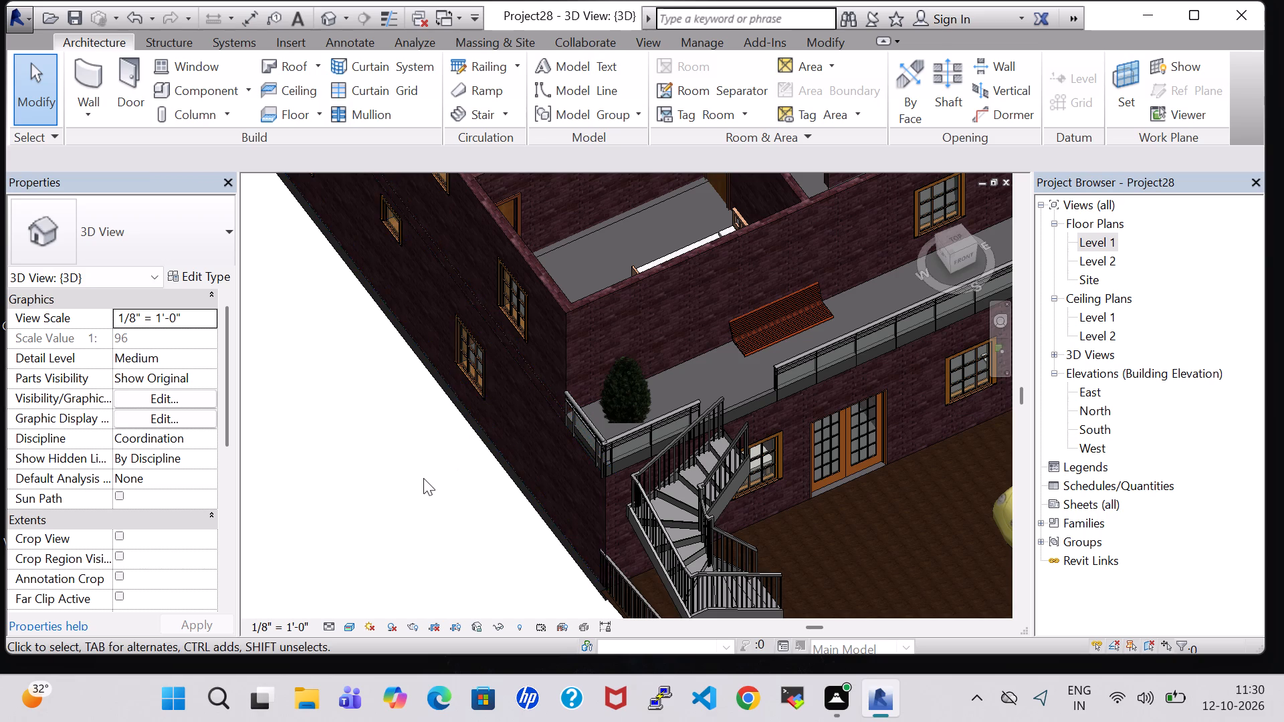
pyautogui.scroll(-2, 423, 478)
pyautogui.scroll(-3, 346, 448)
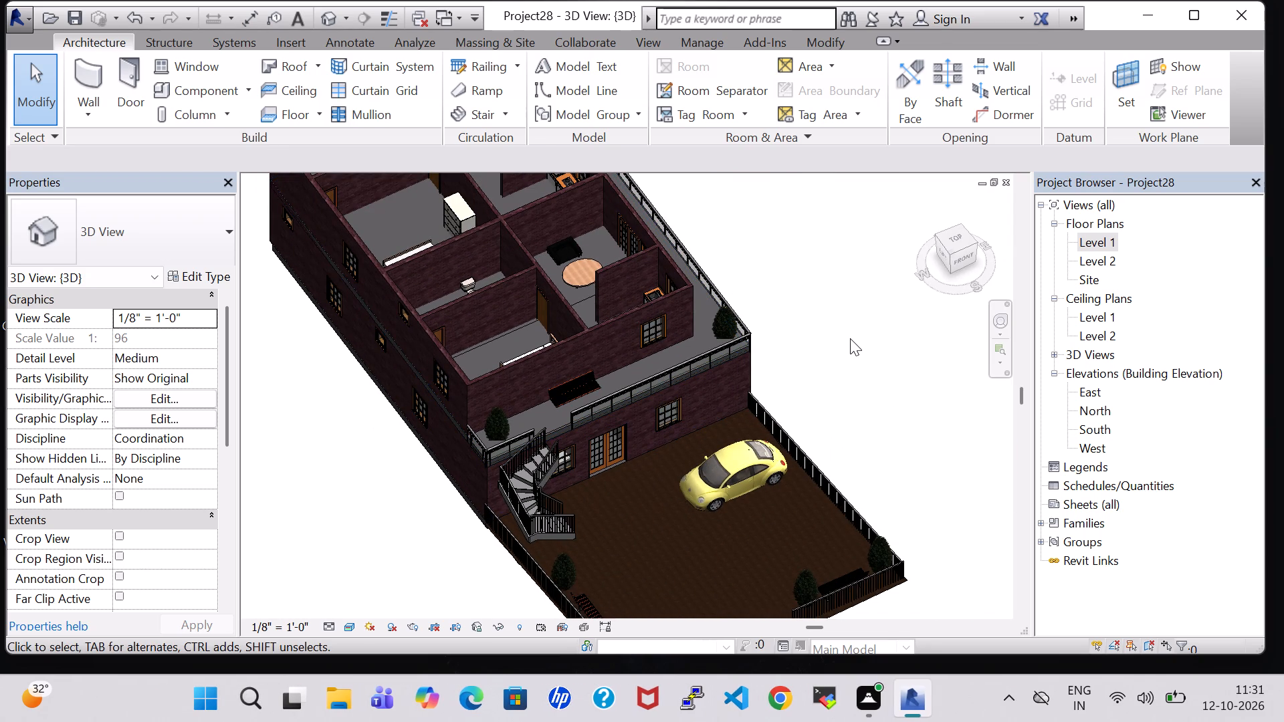
pyautogui.keyDown('shift'); pyautogui.moveTo(846, 338); pyautogui.dragTo(750, 283, button='middle'); pyautogui.keyUp('shift')
pyautogui.keyDown('shift'); pyautogui.scroll(1, 776, 318); pyautogui.keyUp('shift')
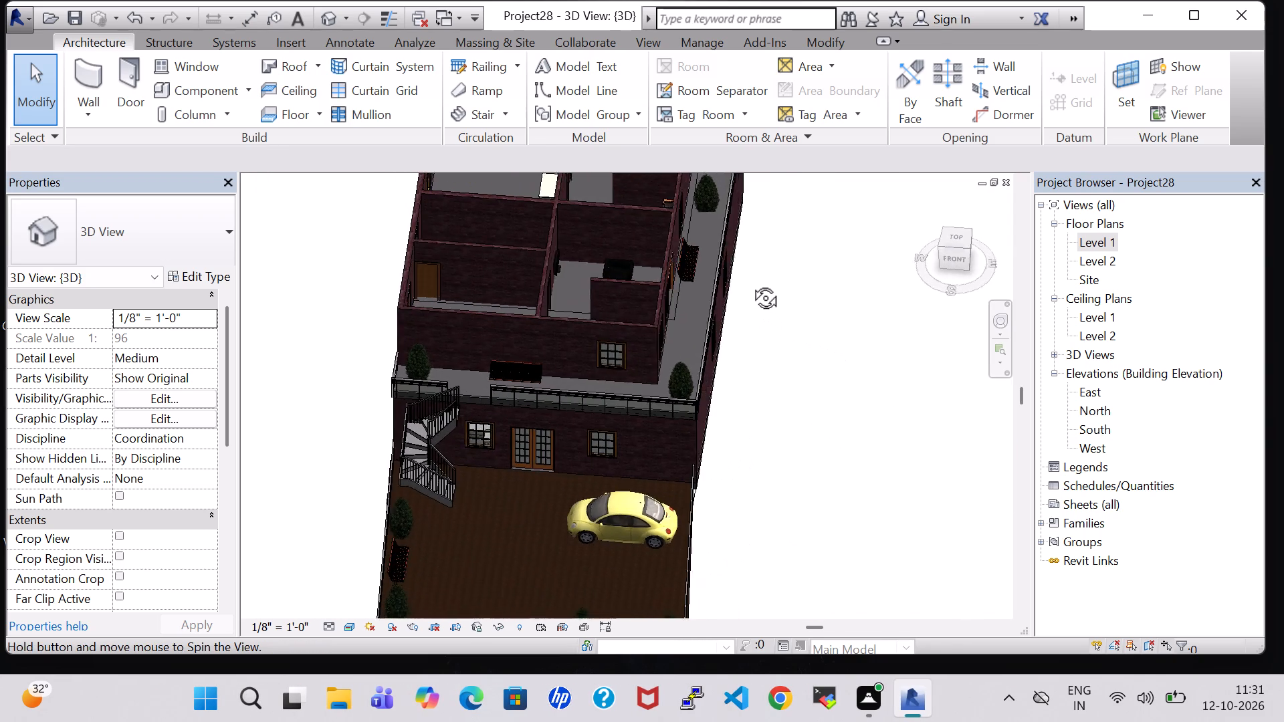
pyautogui.keyDown('shift'); pyautogui.moveTo(750, 283); pyautogui.dragTo(750, 275, button='middle'); pyautogui.keyUp('shift')
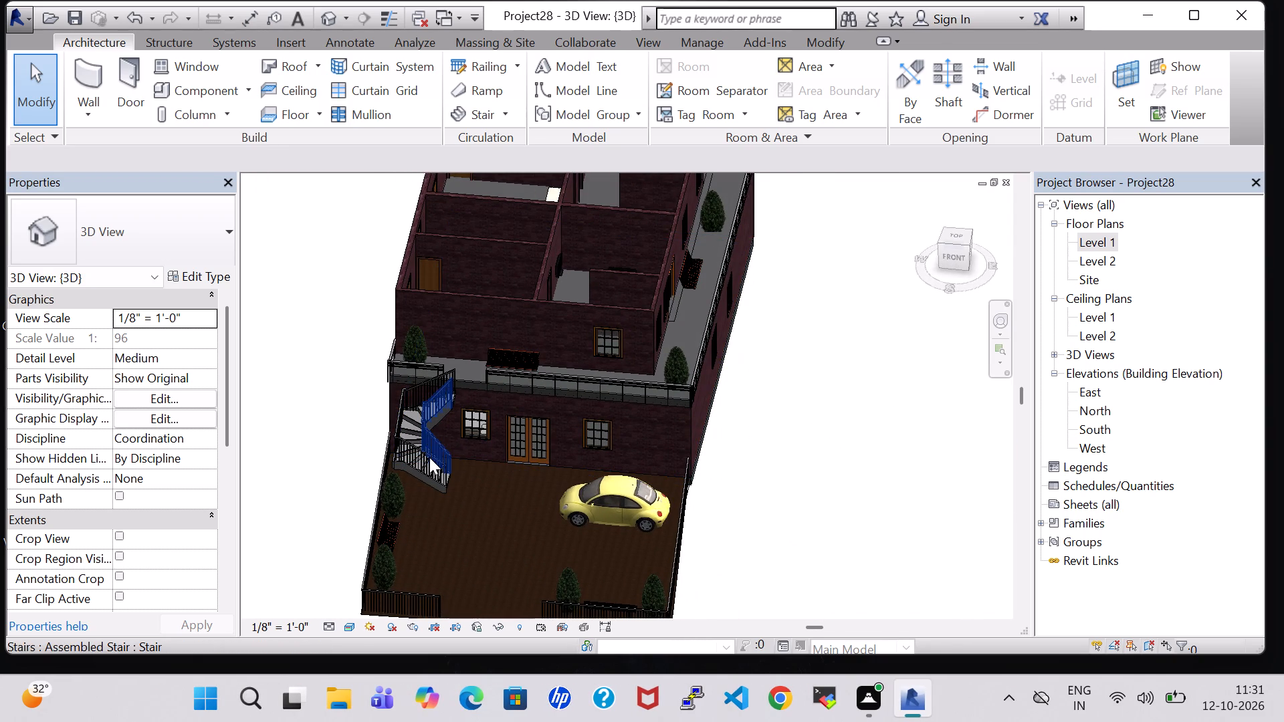
# Examine the whole house from the front, the side and above, checking the stair, terrace railings and front yard.
pyautogui.click(957, 260)
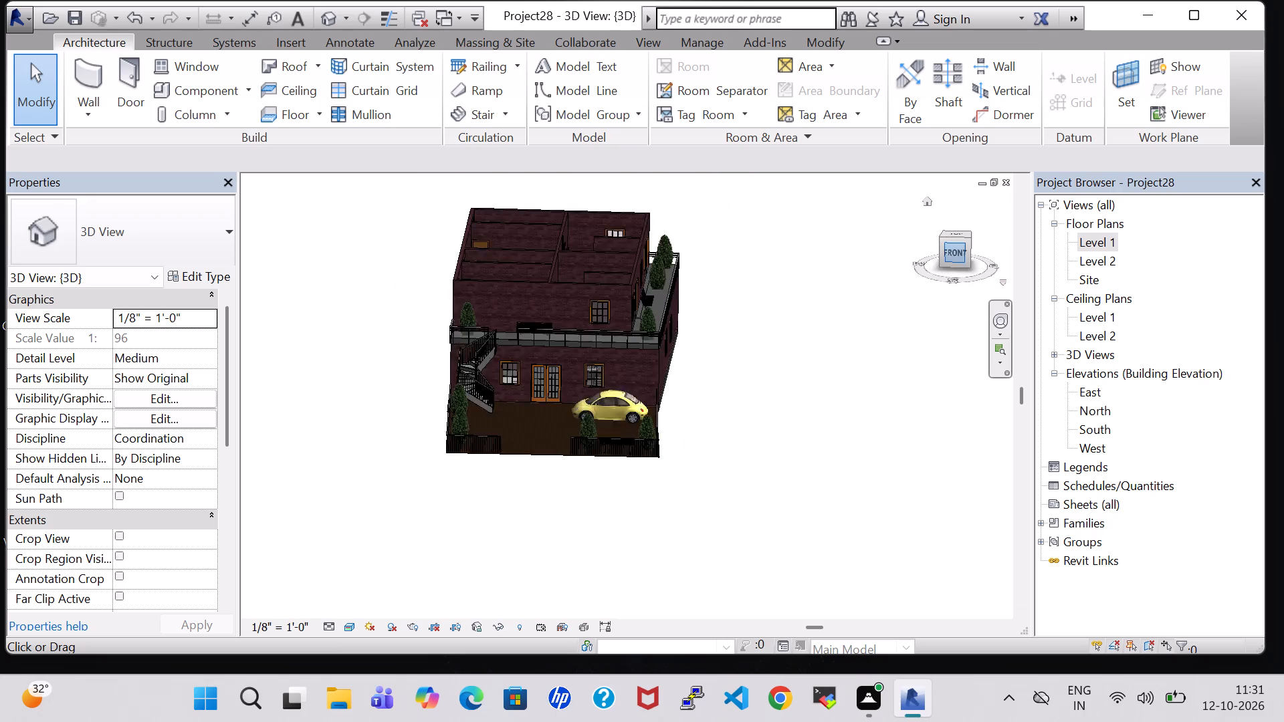
pyautogui.scroll(4, 817, 356)
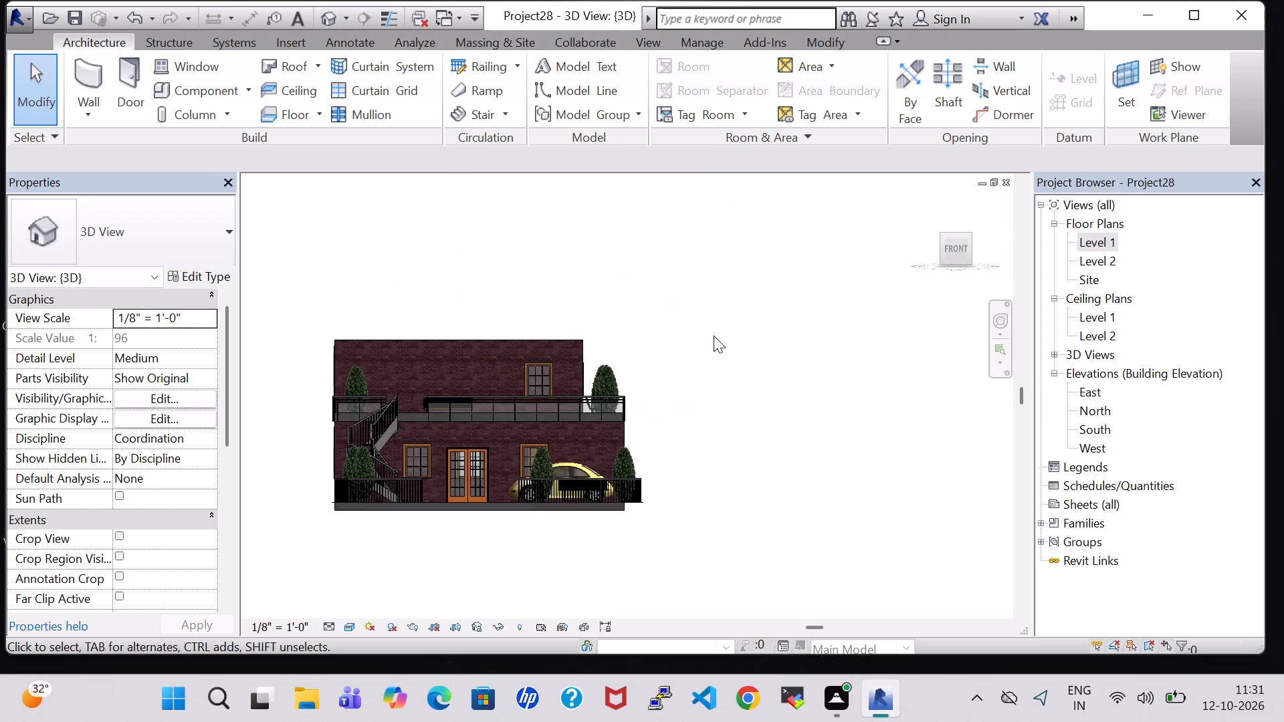
pyautogui.keyDown('shift'); pyautogui.moveTo(665, 273); pyautogui.dragTo(689, 318, button='middle'); pyautogui.keyUp('shift')
pyautogui.keyDown('shift'); pyautogui.scroll(1, 689, 318); pyautogui.keyUp('shift')
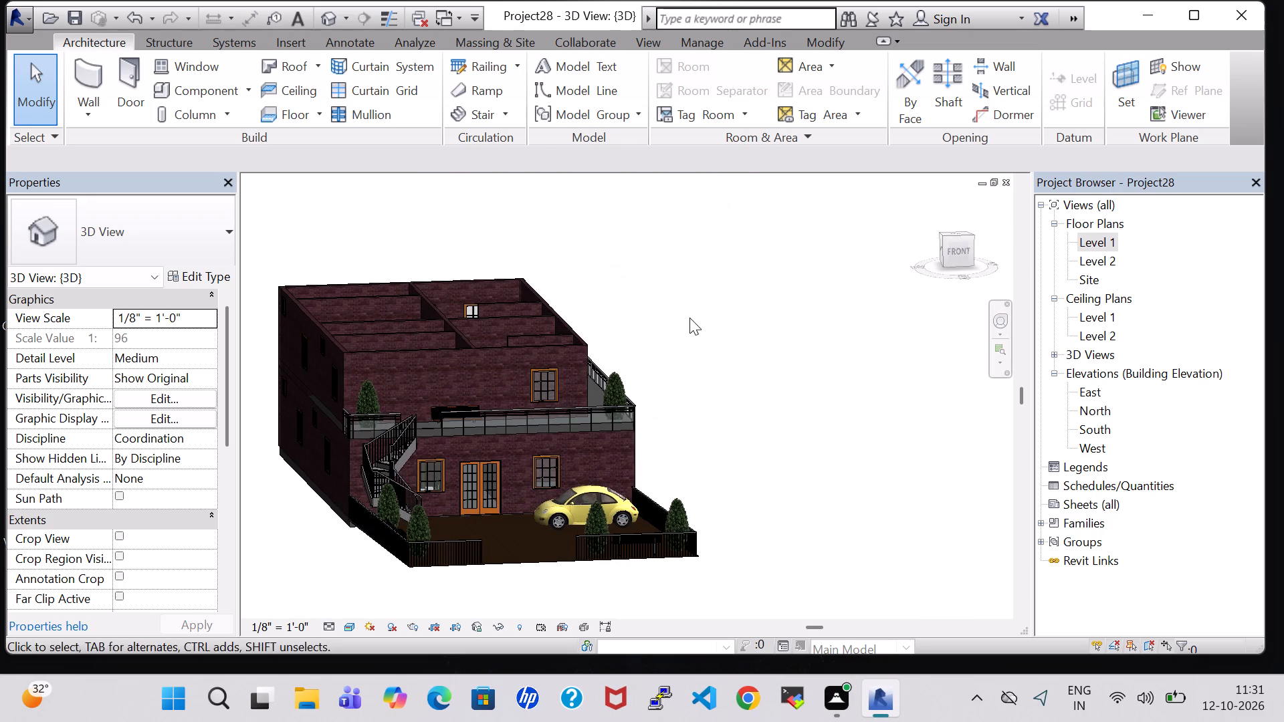
pyautogui.moveTo(689, 318); pyautogui.dragTo(605, 350, button='middle')
pyautogui.keyDown('shift'); pyautogui.moveTo(763, 401); pyautogui.dragTo(708, 409, button='middle'); pyautogui.keyUp('shift')
pyautogui.keyDown('shift'); pyautogui.scroll(1, 708, 409); pyautogui.keyUp('shift')
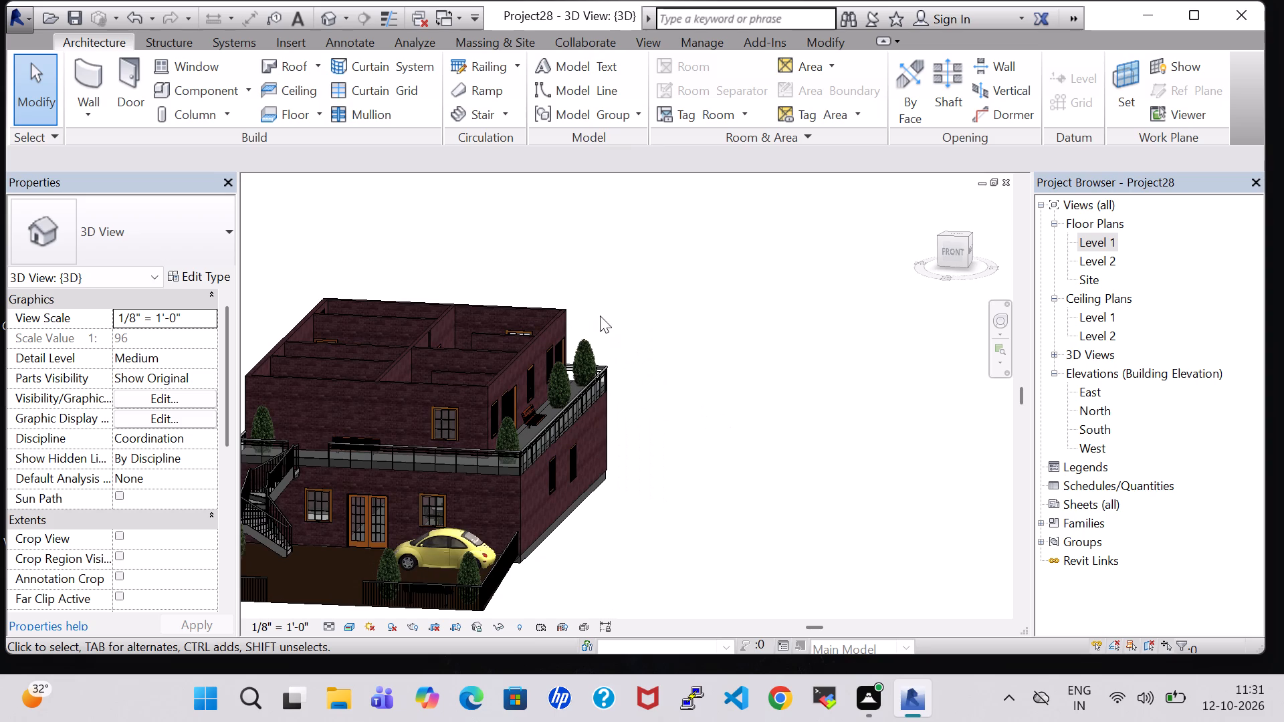
pyautogui.keyDown('shift'); pyautogui.moveTo(600, 312); pyautogui.dragTo(660, 423, button='middle'); pyautogui.keyUp('shift')
pyautogui.scroll(1, 637, 483)
pyautogui.moveTo(637, 483); pyautogui.dragTo(637, 479, button='middle')
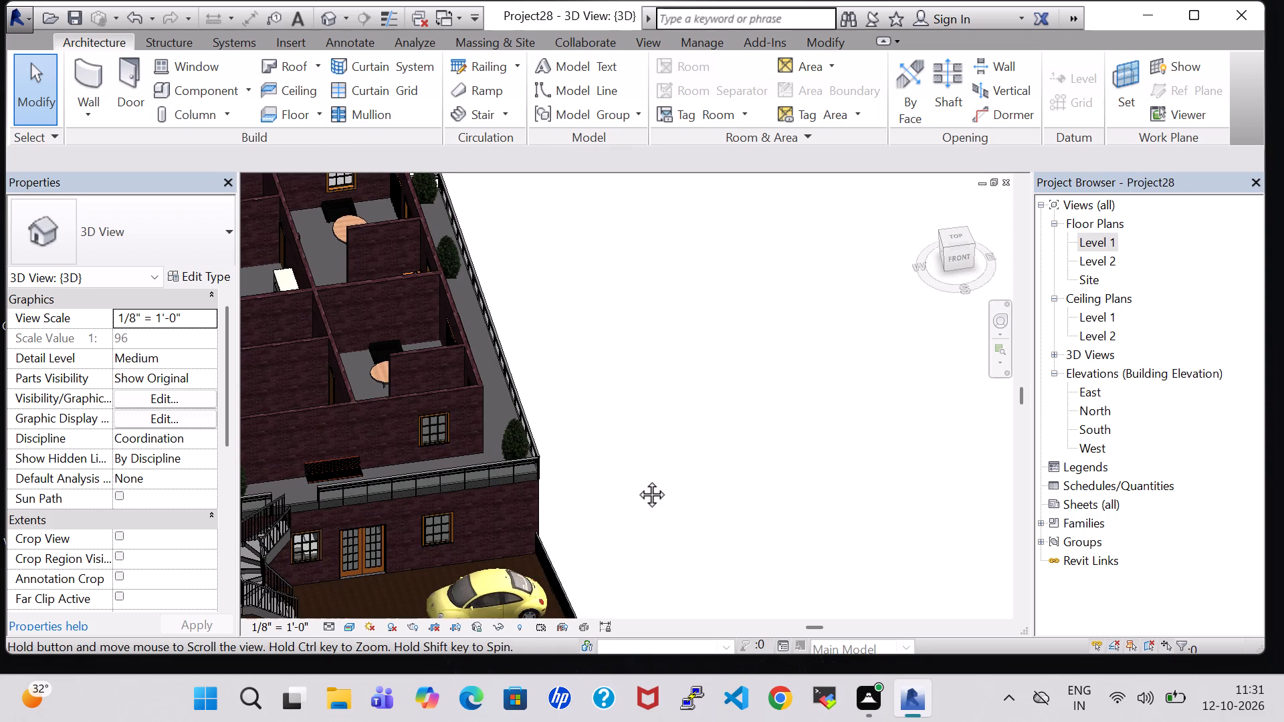
pyautogui.moveTo(637, 479); pyautogui.dragTo(838, 451, button='middle')
pyautogui.scroll(-1, 834, 449)
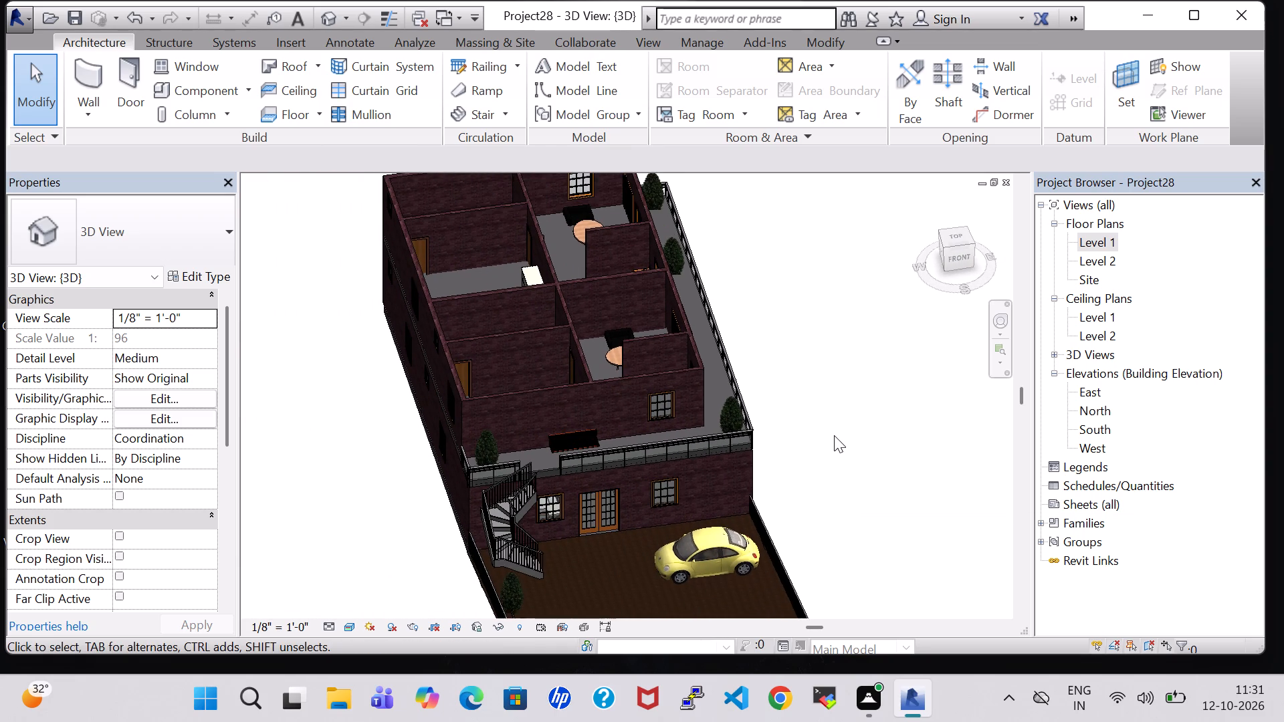
pyautogui.scroll(-2, 834, 435)
pyautogui.moveTo(834, 435); pyautogui.dragTo(788, 443, button='middle')
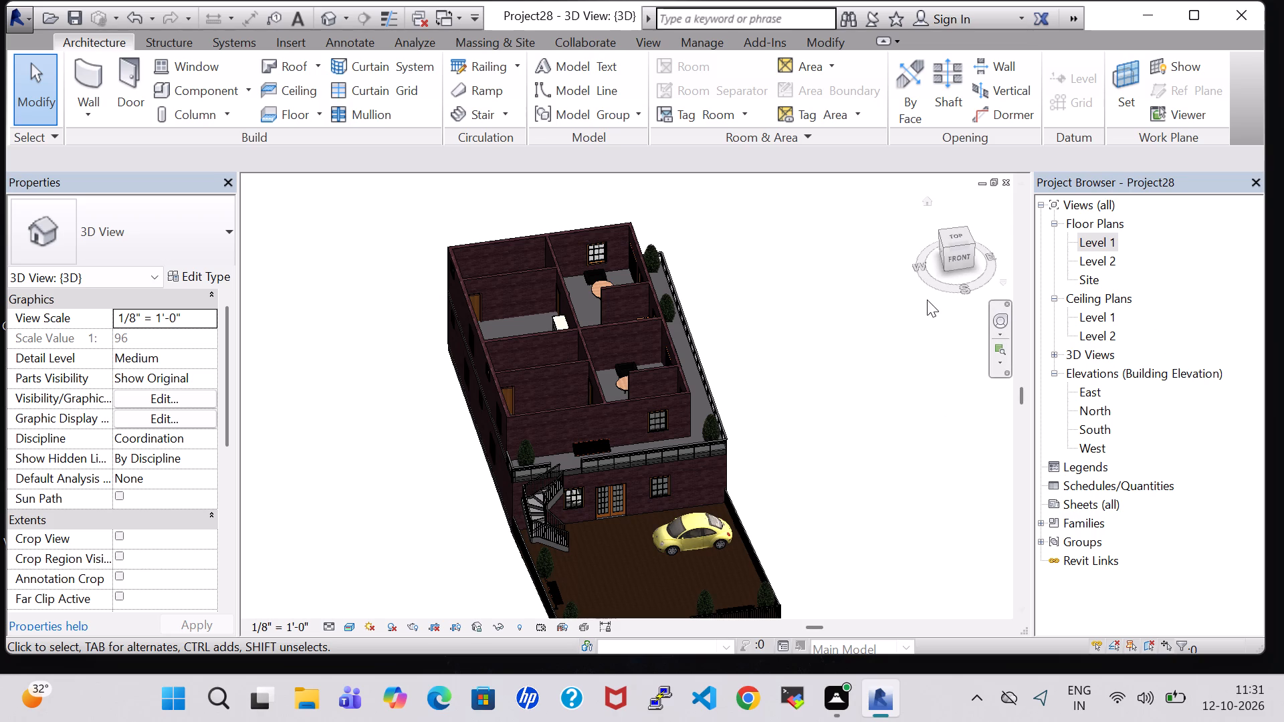
pyautogui.click(950, 263)
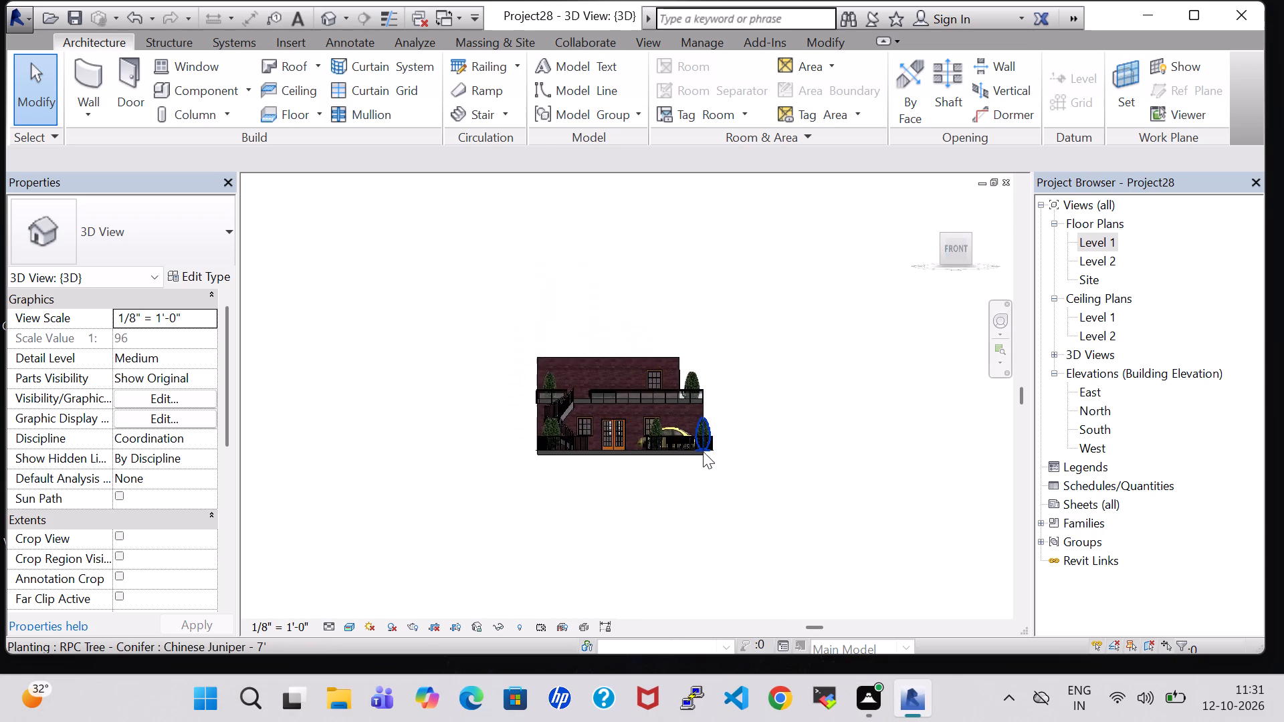
pyautogui.scroll(9, 703, 451)
pyautogui.moveTo(809, 268); pyautogui.dragTo(890, 467, button='middle')
pyautogui.scroll(-1, 889, 464)
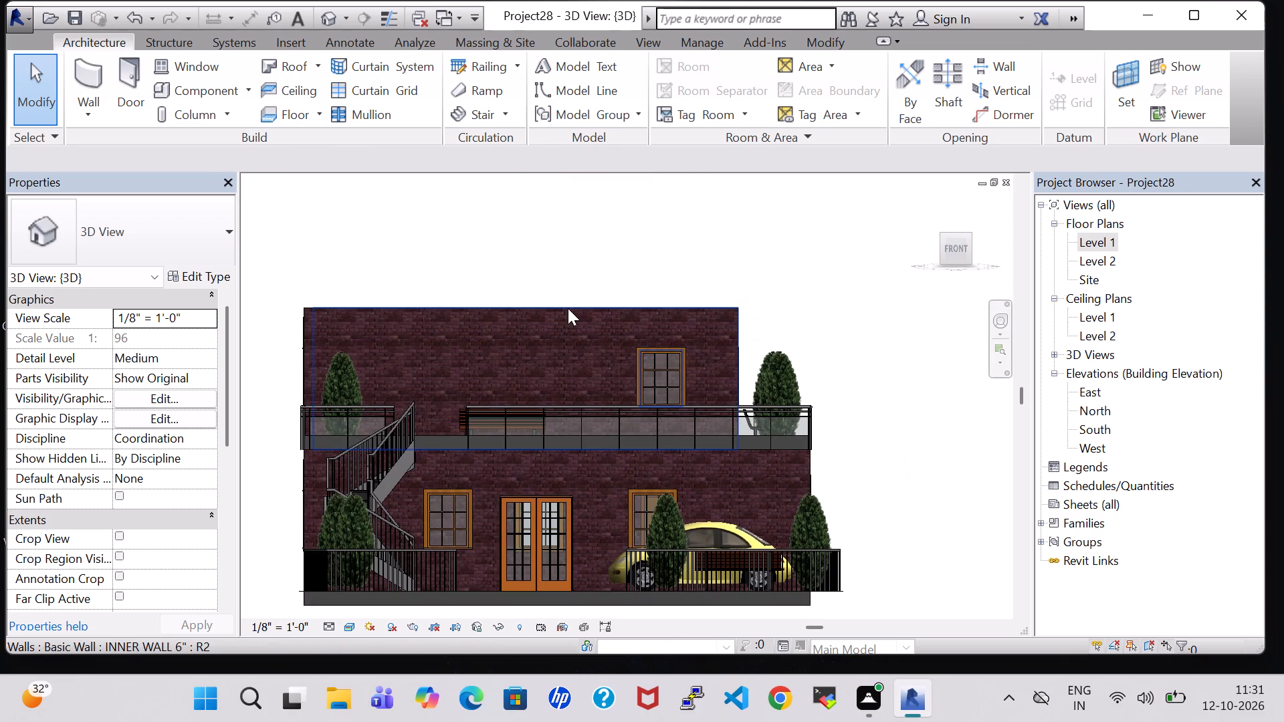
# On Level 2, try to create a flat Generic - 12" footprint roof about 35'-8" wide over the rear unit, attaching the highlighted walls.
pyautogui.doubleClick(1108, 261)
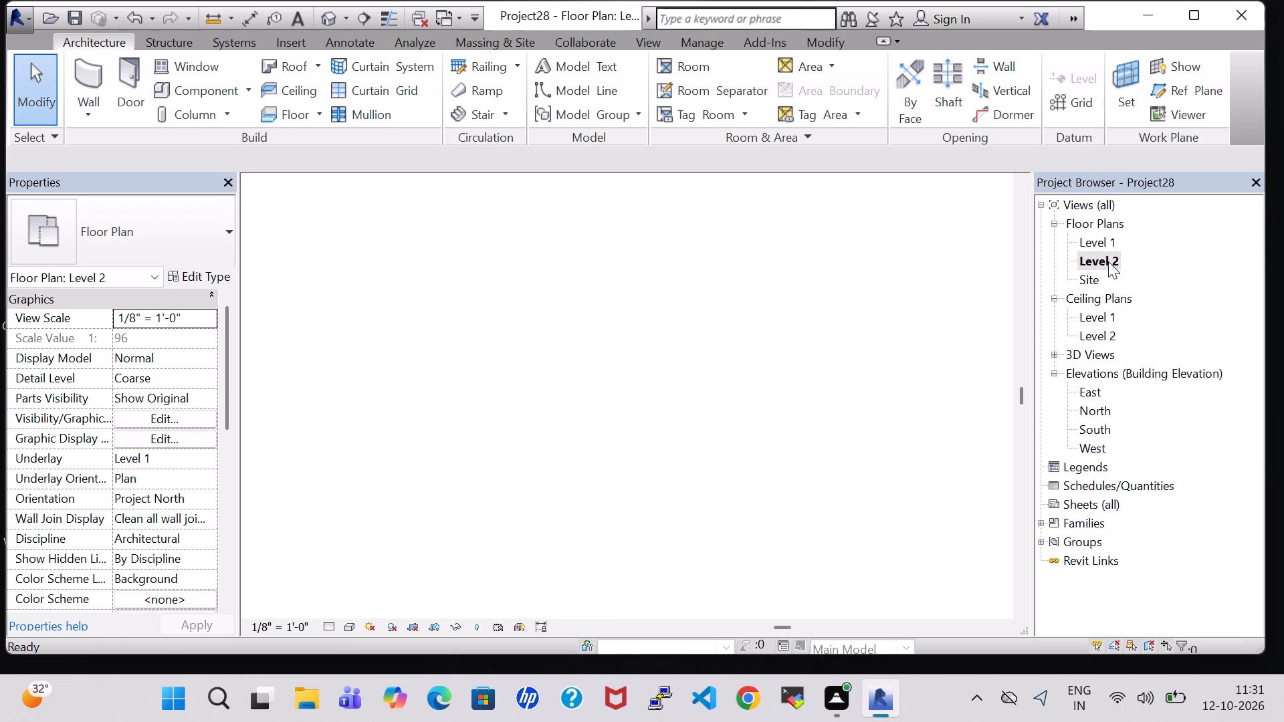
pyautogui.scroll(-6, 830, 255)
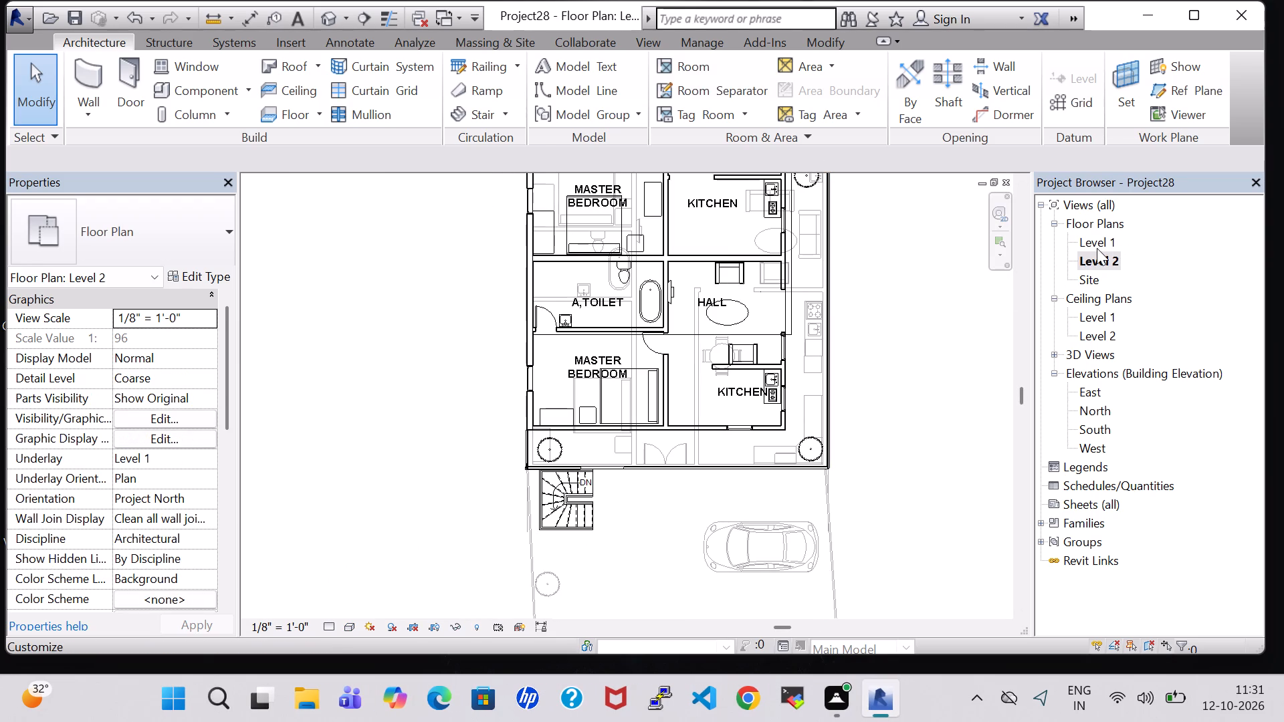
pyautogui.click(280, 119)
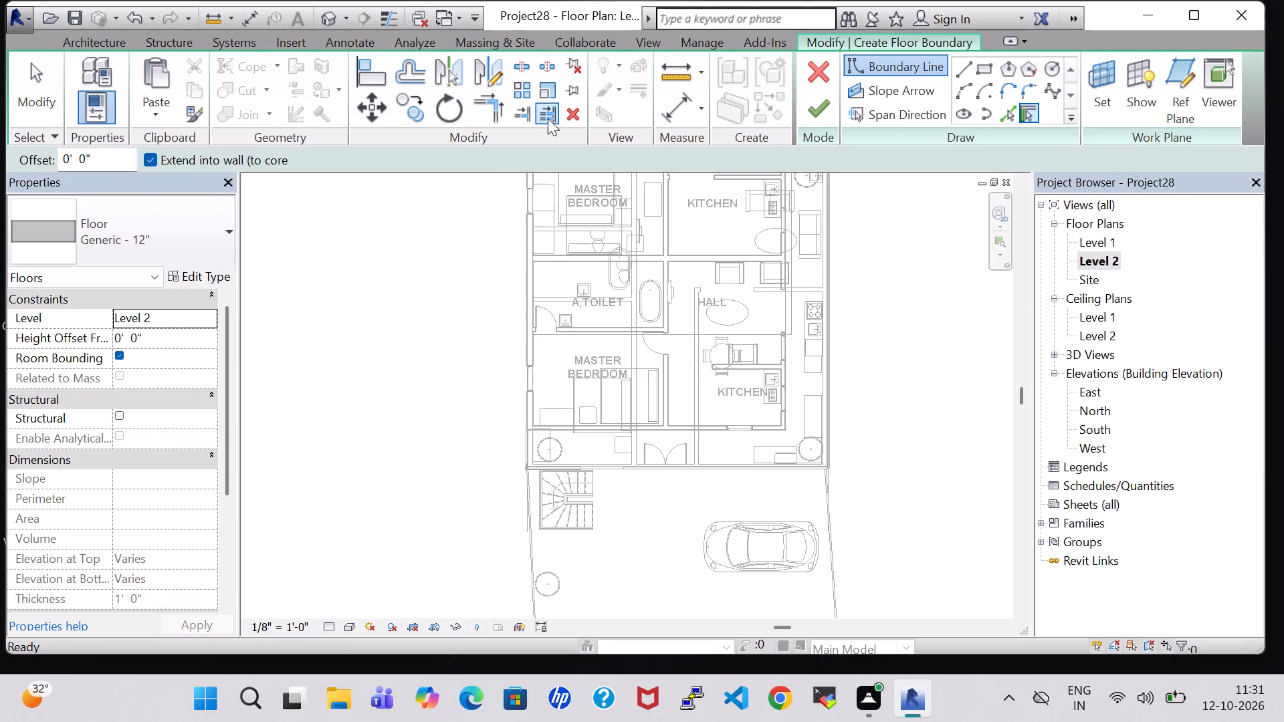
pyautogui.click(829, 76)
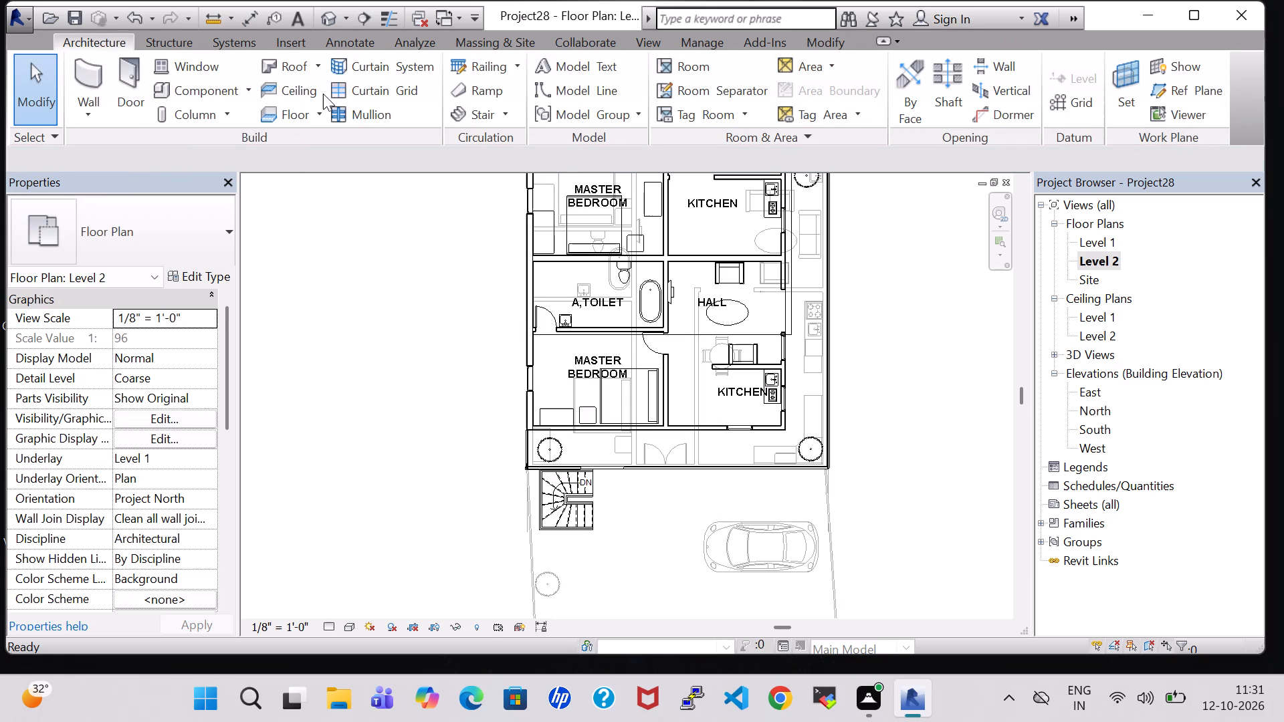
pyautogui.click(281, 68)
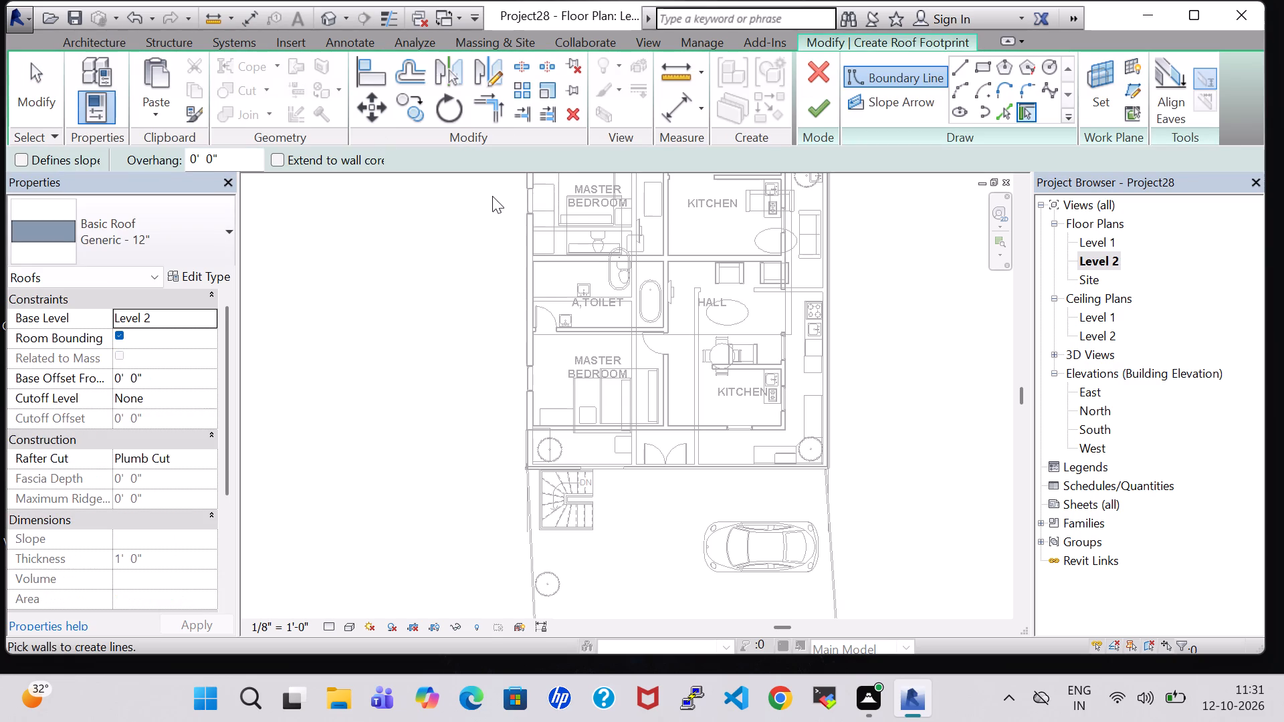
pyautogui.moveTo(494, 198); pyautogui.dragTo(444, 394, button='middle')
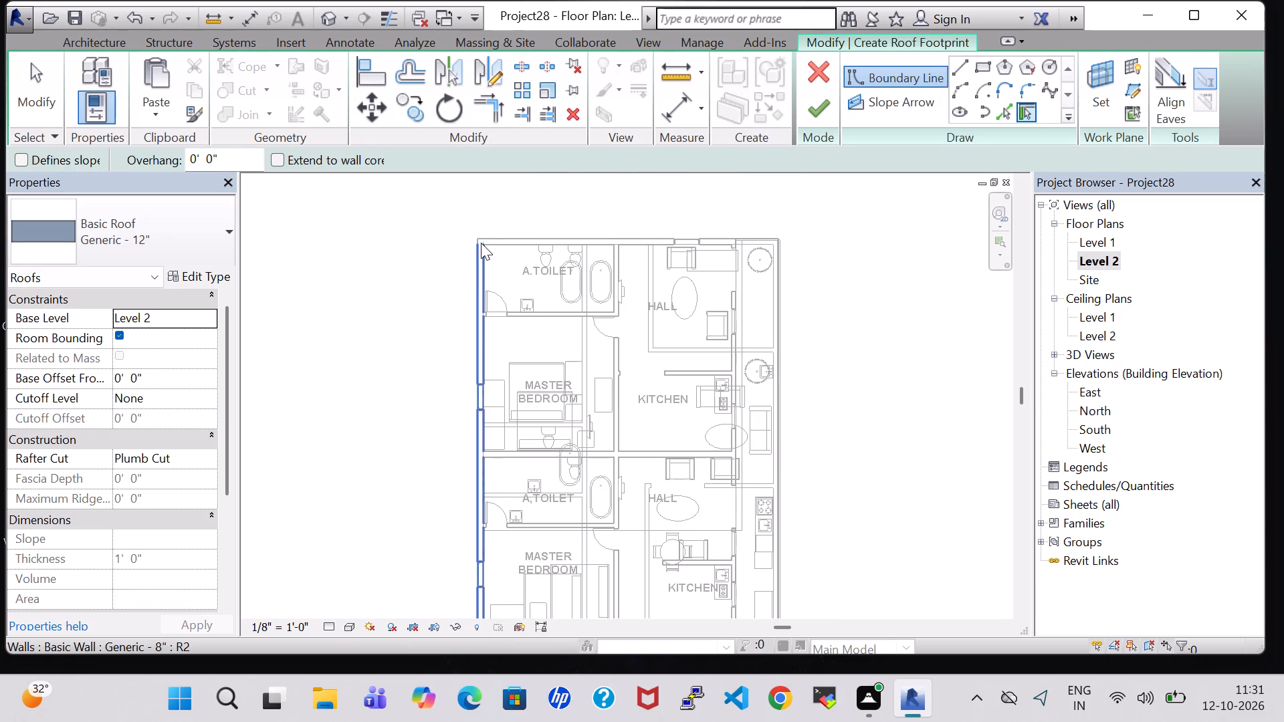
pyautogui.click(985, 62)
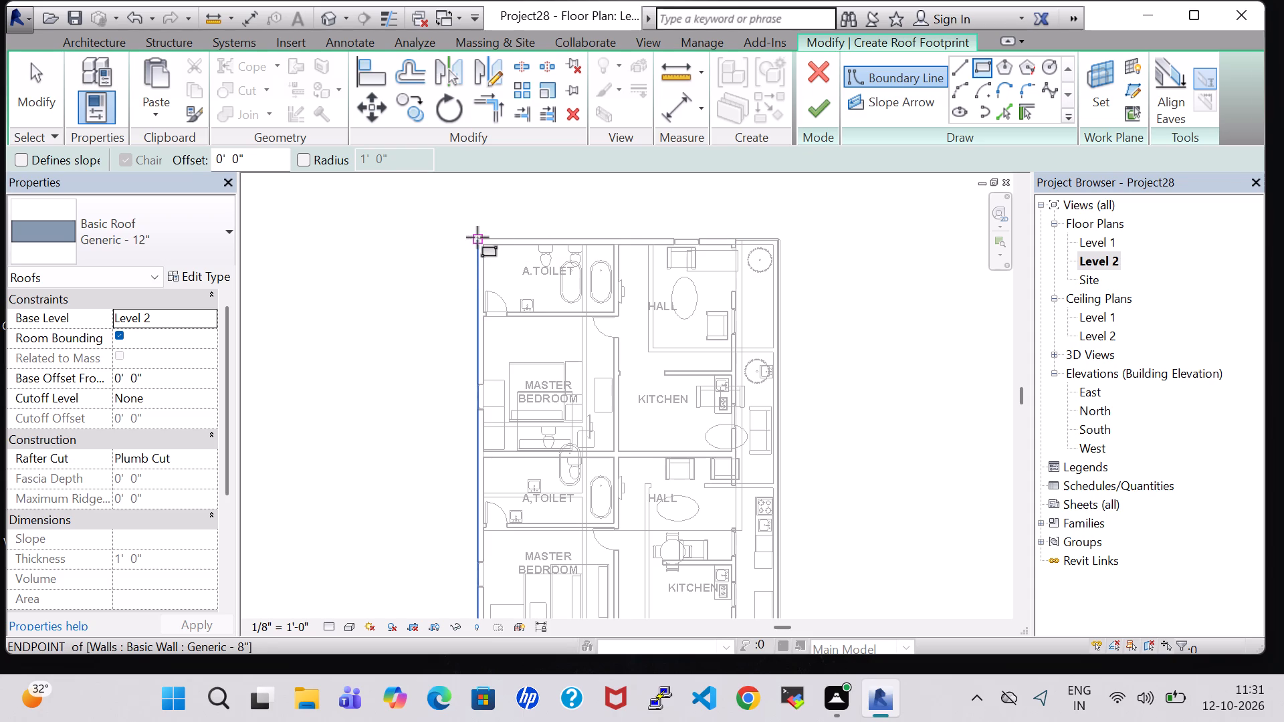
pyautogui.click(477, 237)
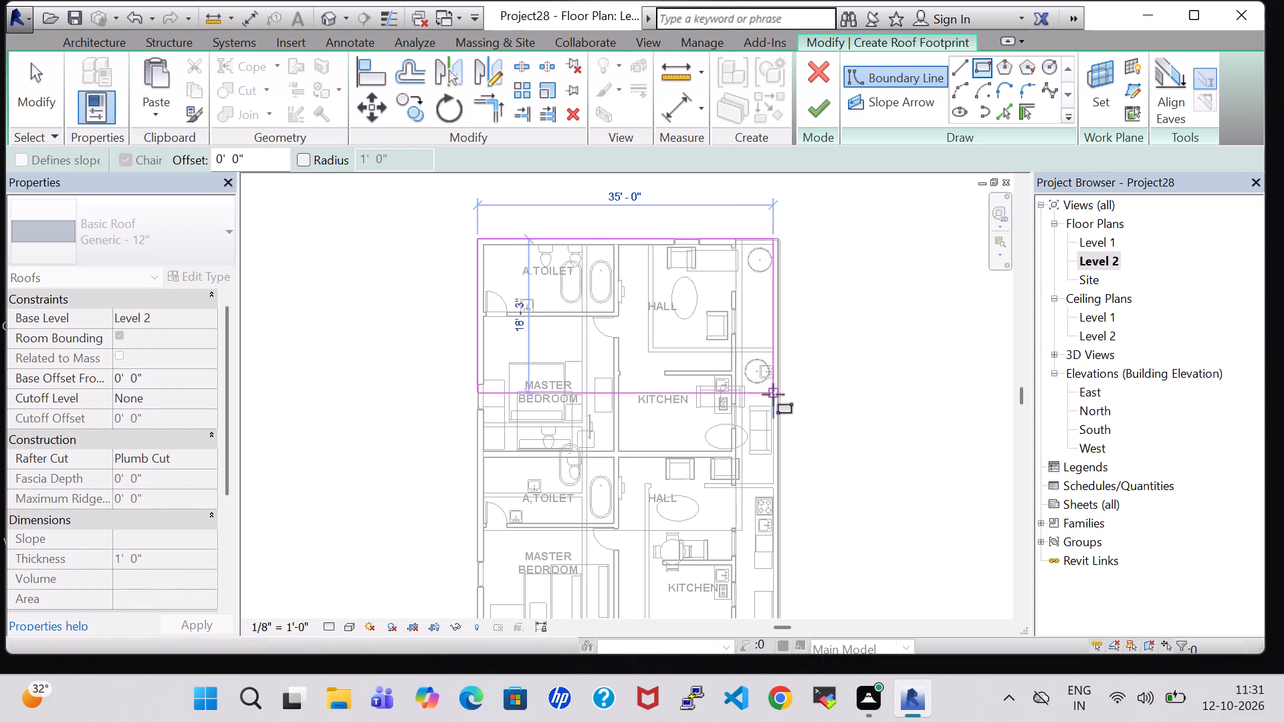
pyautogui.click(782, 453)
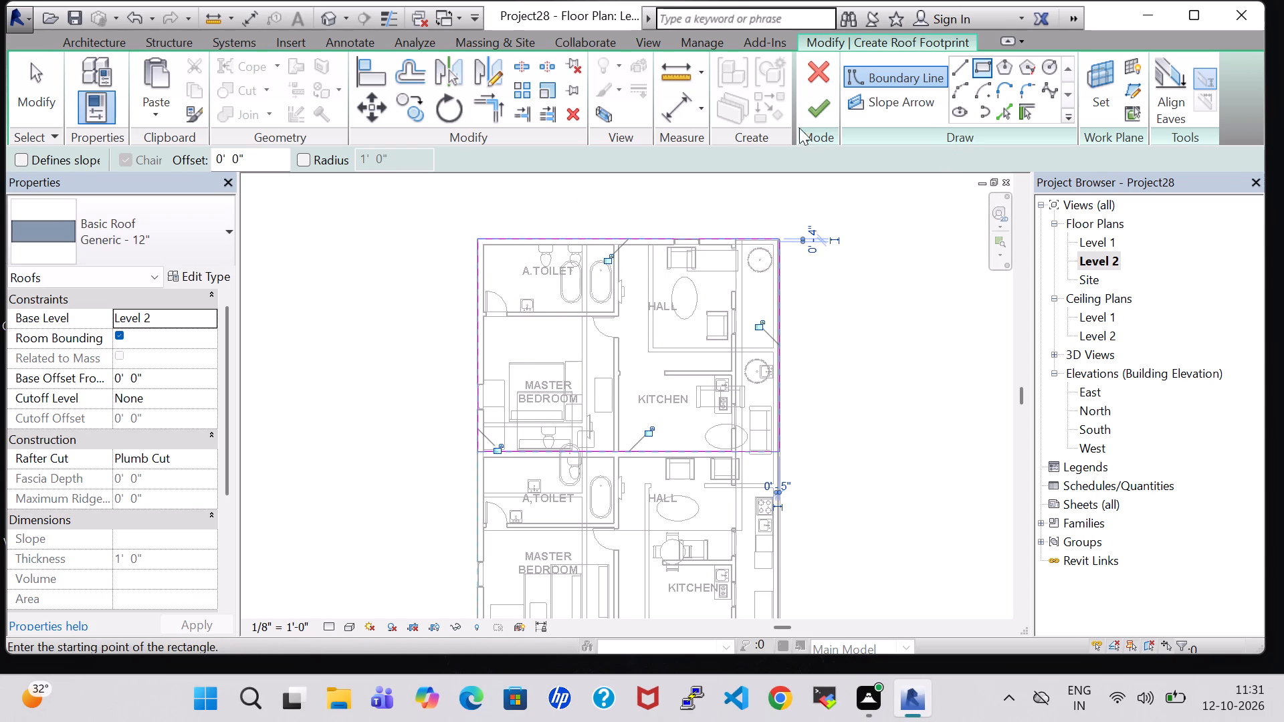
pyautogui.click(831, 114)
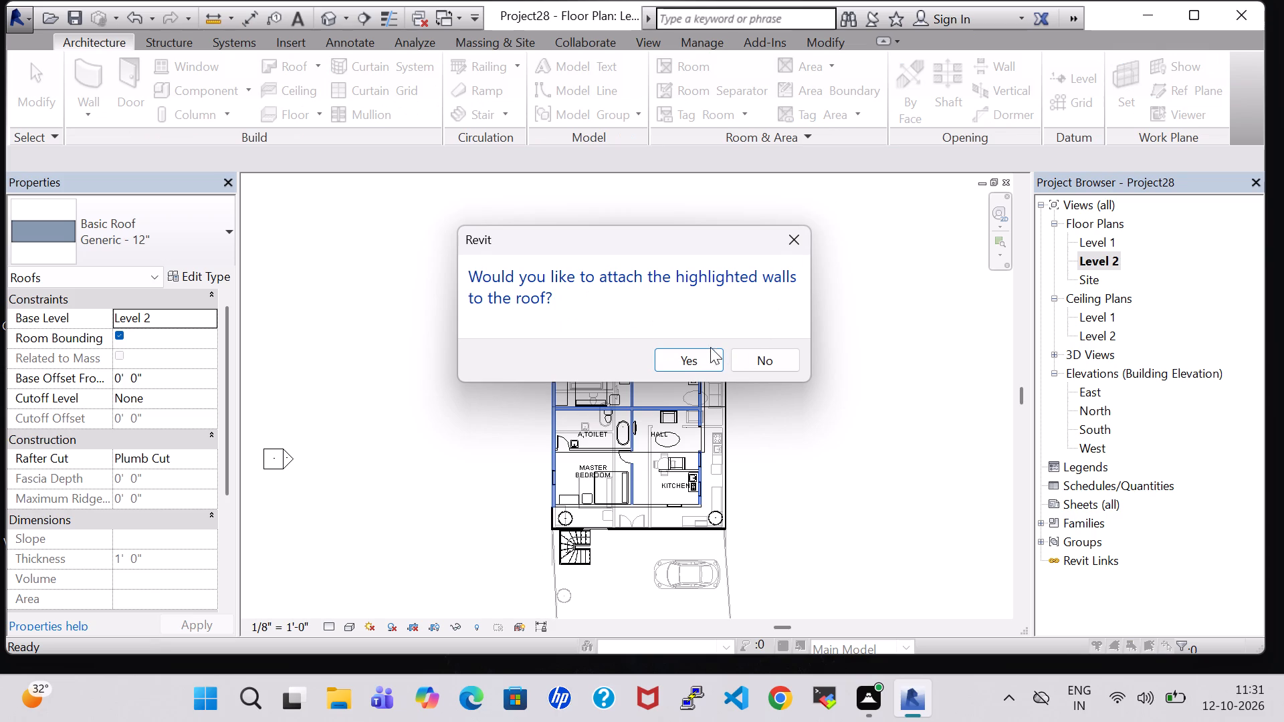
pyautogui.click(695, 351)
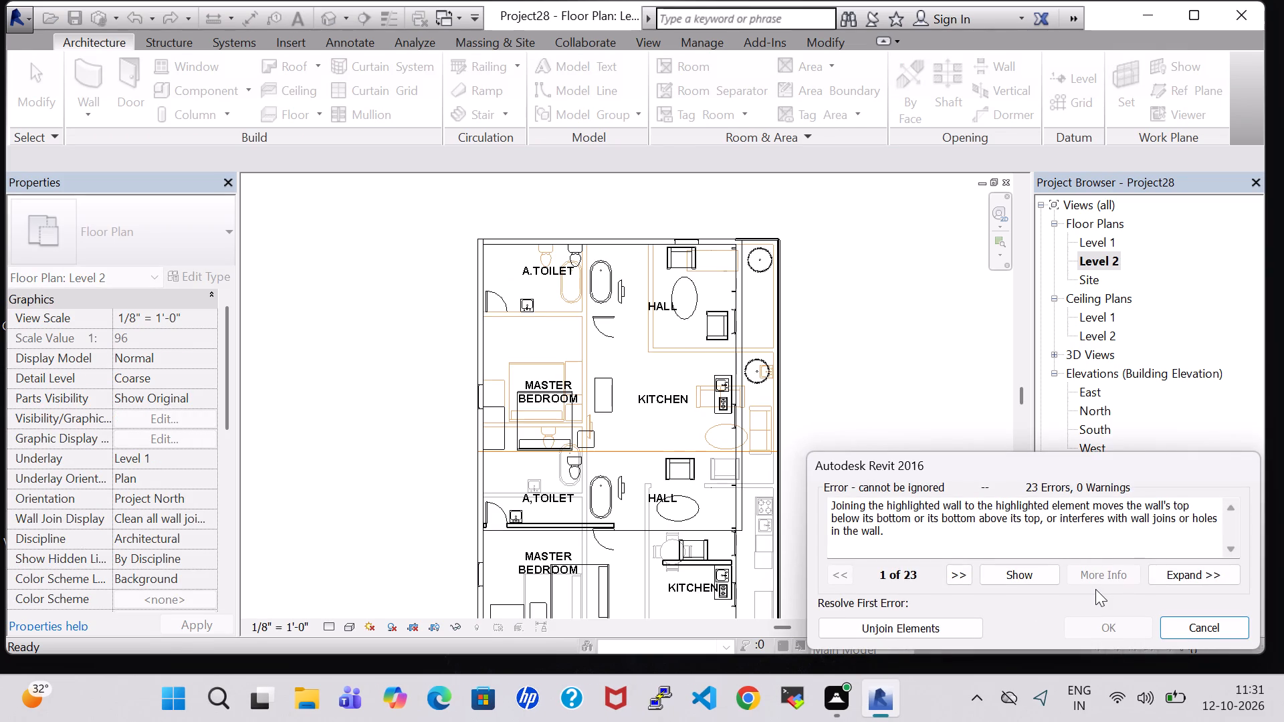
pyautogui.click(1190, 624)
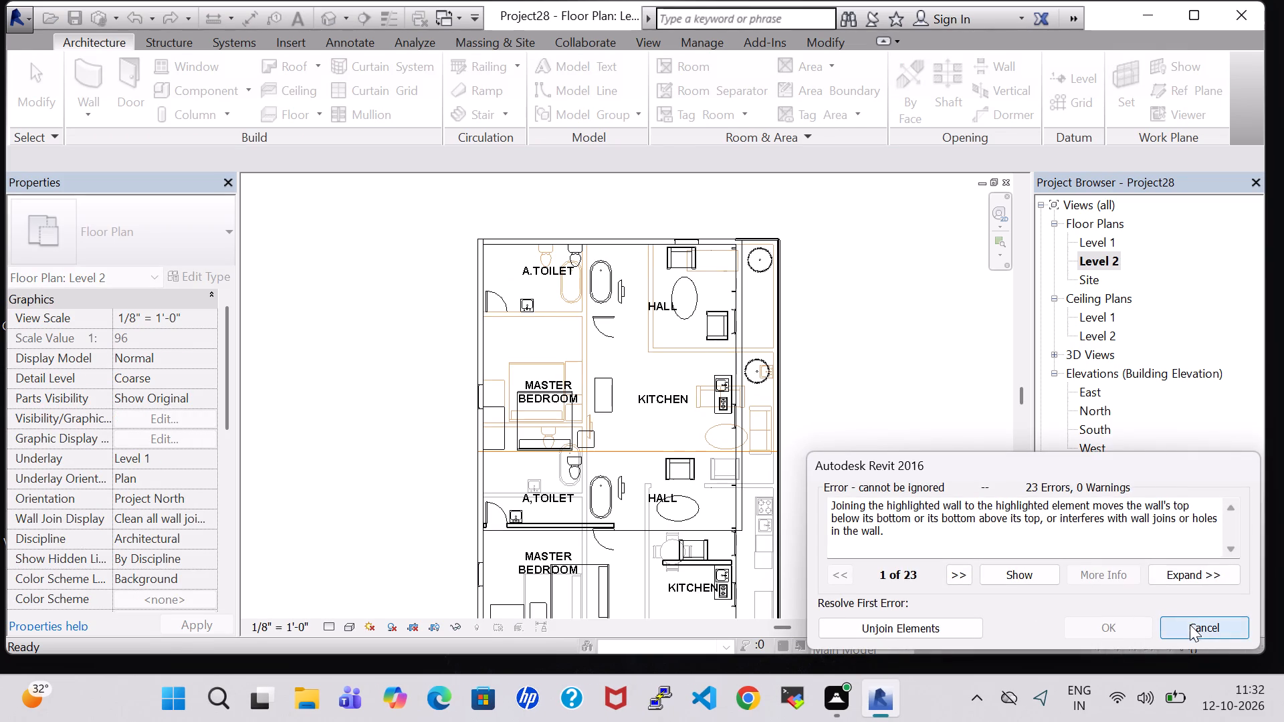
# Examine the open wall tops of the upper storey and the front of the house in the 3D view.
pyautogui.scroll(-1, 792, 247)
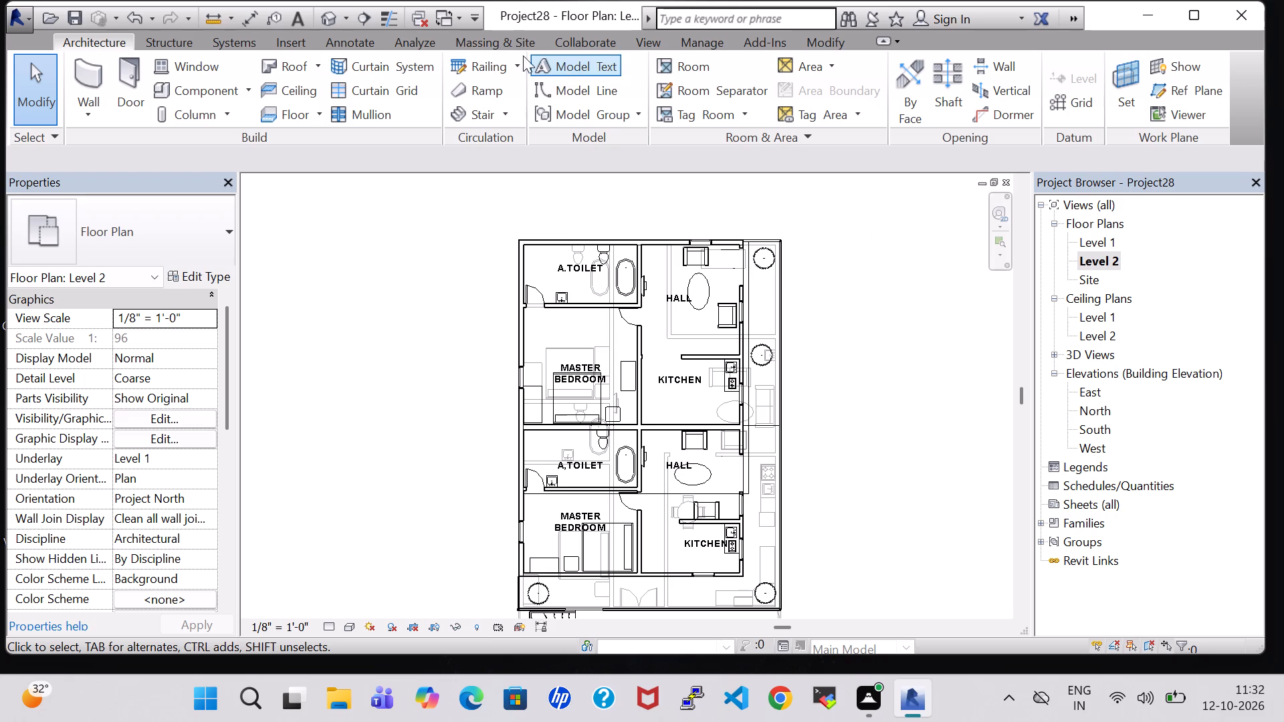
pyautogui.click(326, 14)
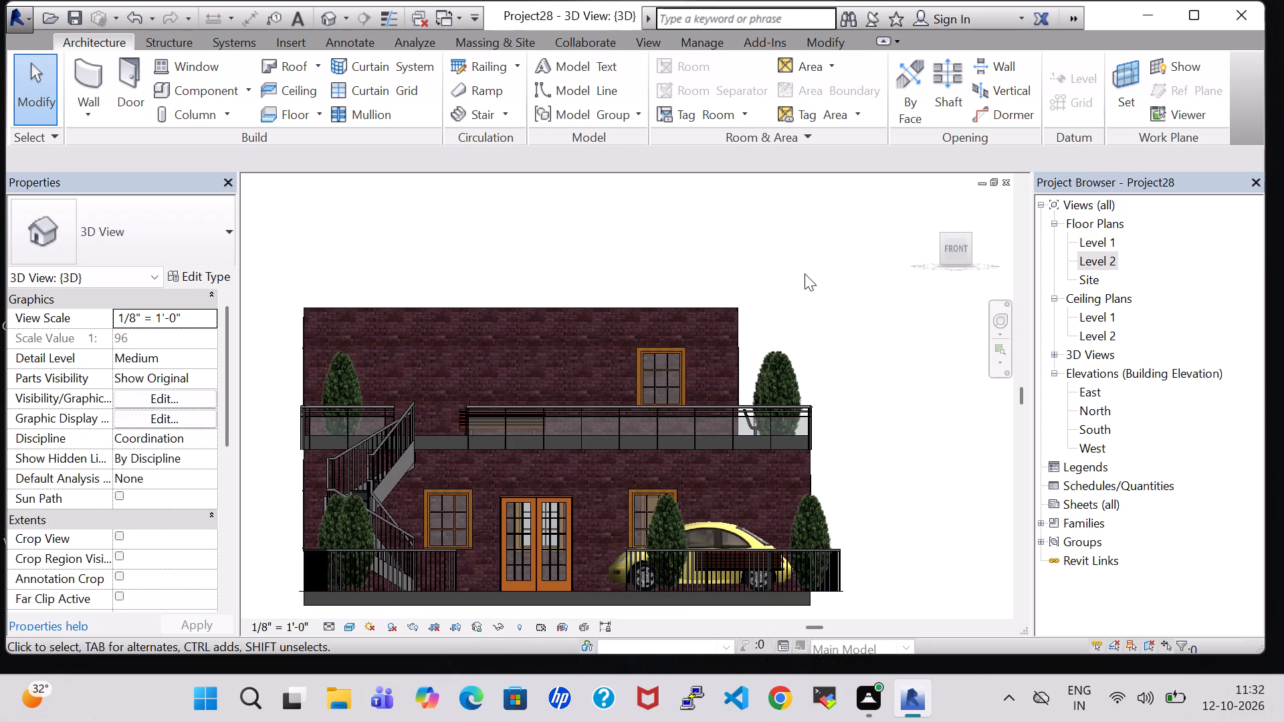
pyautogui.scroll(-1, 802, 265)
pyautogui.keyDown('shift'); pyautogui.moveTo(802, 265); pyautogui.dragTo(809, 287, button='middle'); pyautogui.keyUp('shift')
pyautogui.moveTo(809, 269); pyautogui.dragTo(800, 353, button='middle')
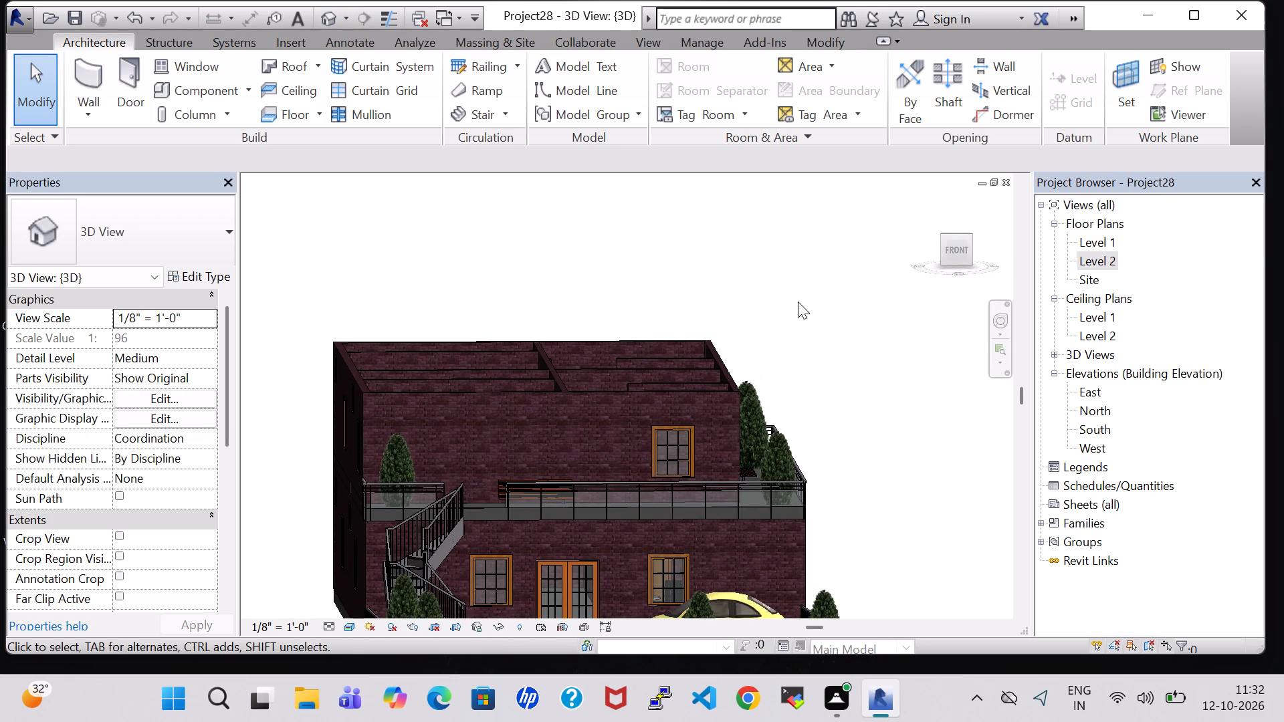
pyautogui.moveTo(815, 366); pyautogui.dragTo(813, 257, button='middle')
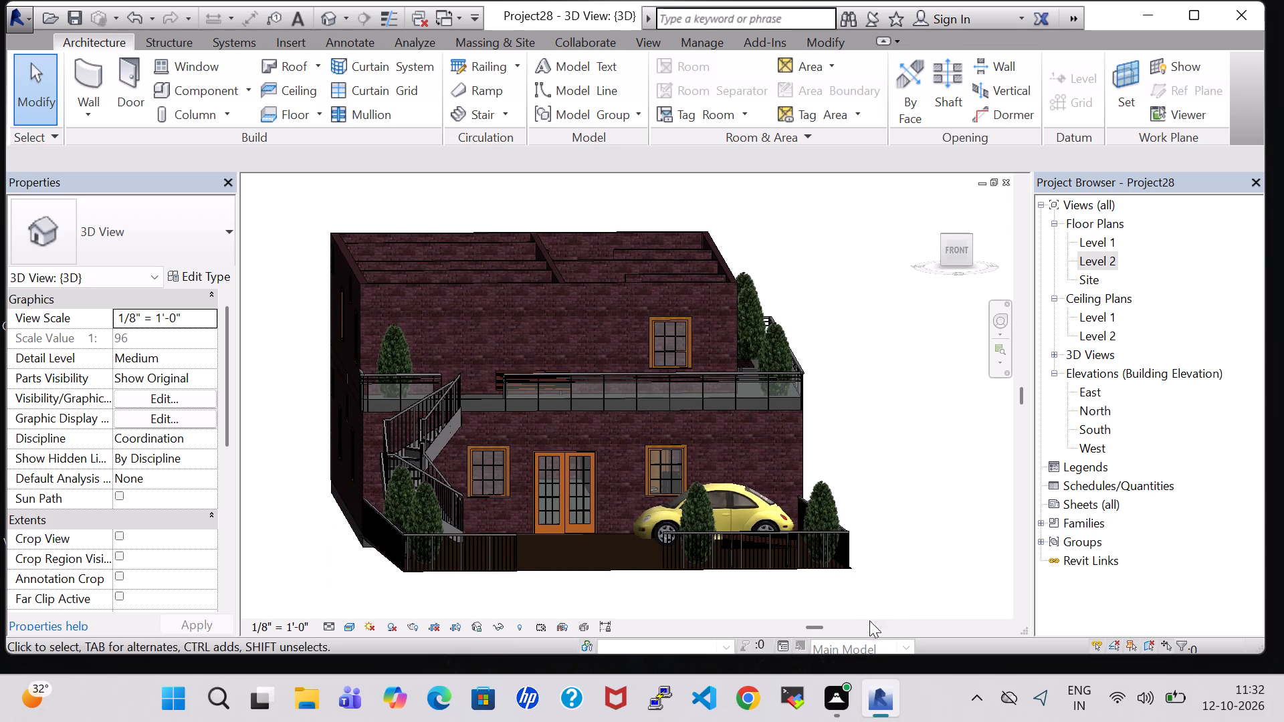
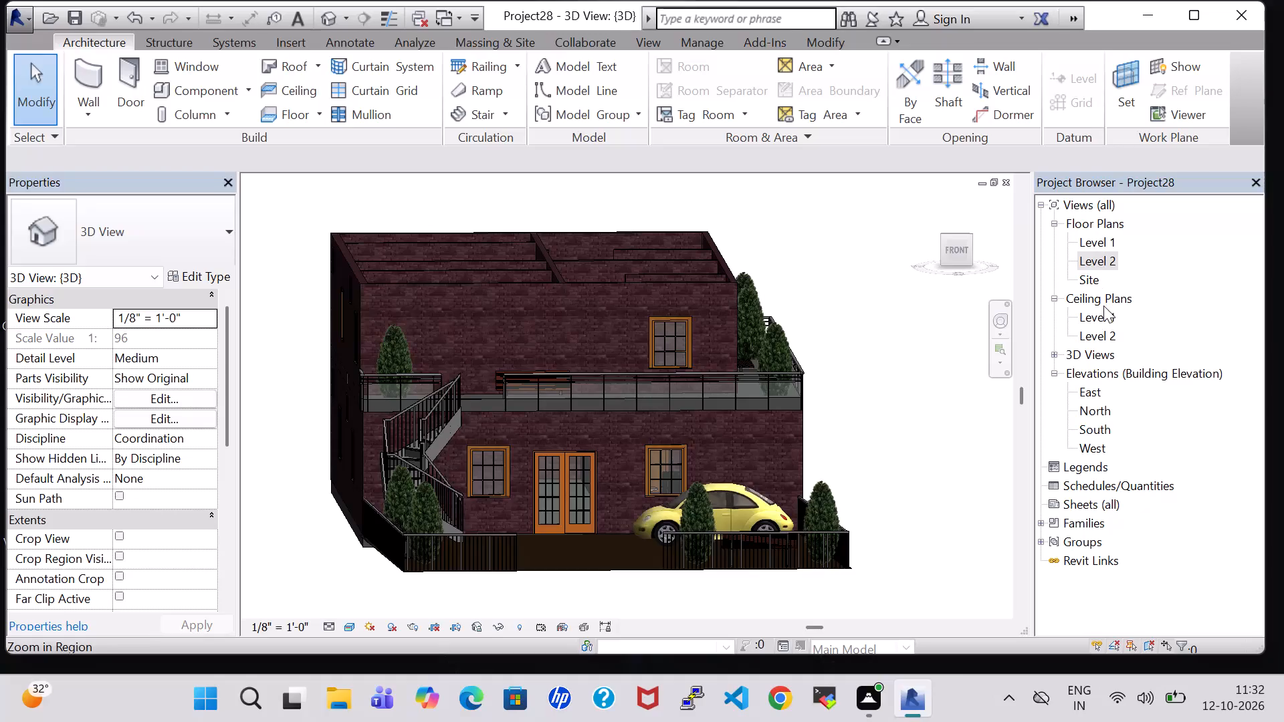
# Review the North elevation, the 3D view and the Level 1 floor plan around the car parking and kitchen.
pyautogui.doubleClick(1091, 418)
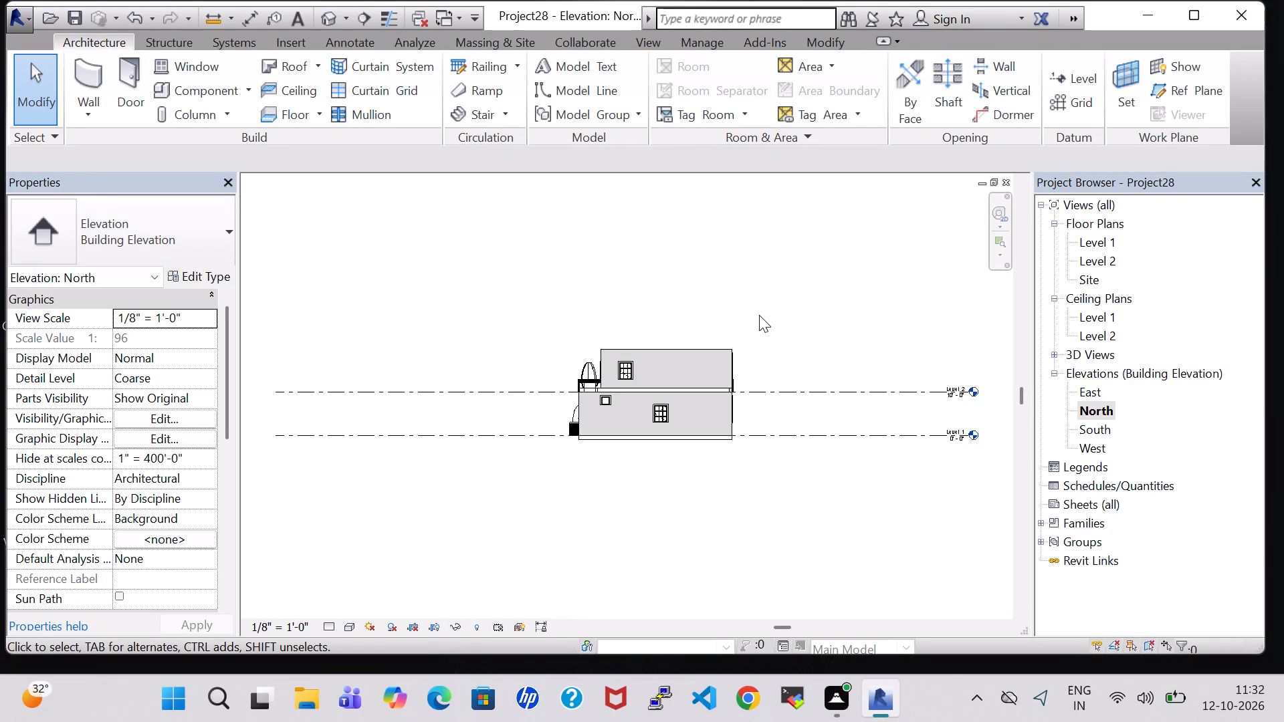
pyautogui.doubleClick(1100, 247)
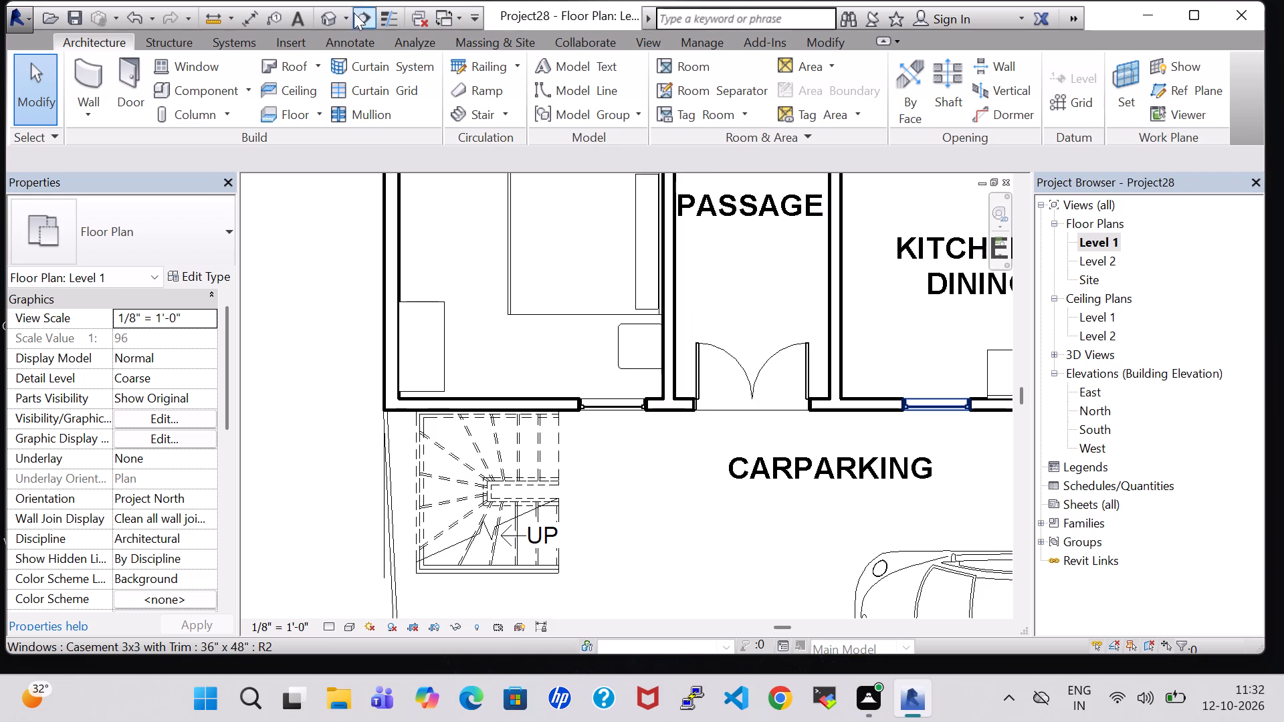
pyautogui.click(328, 13)
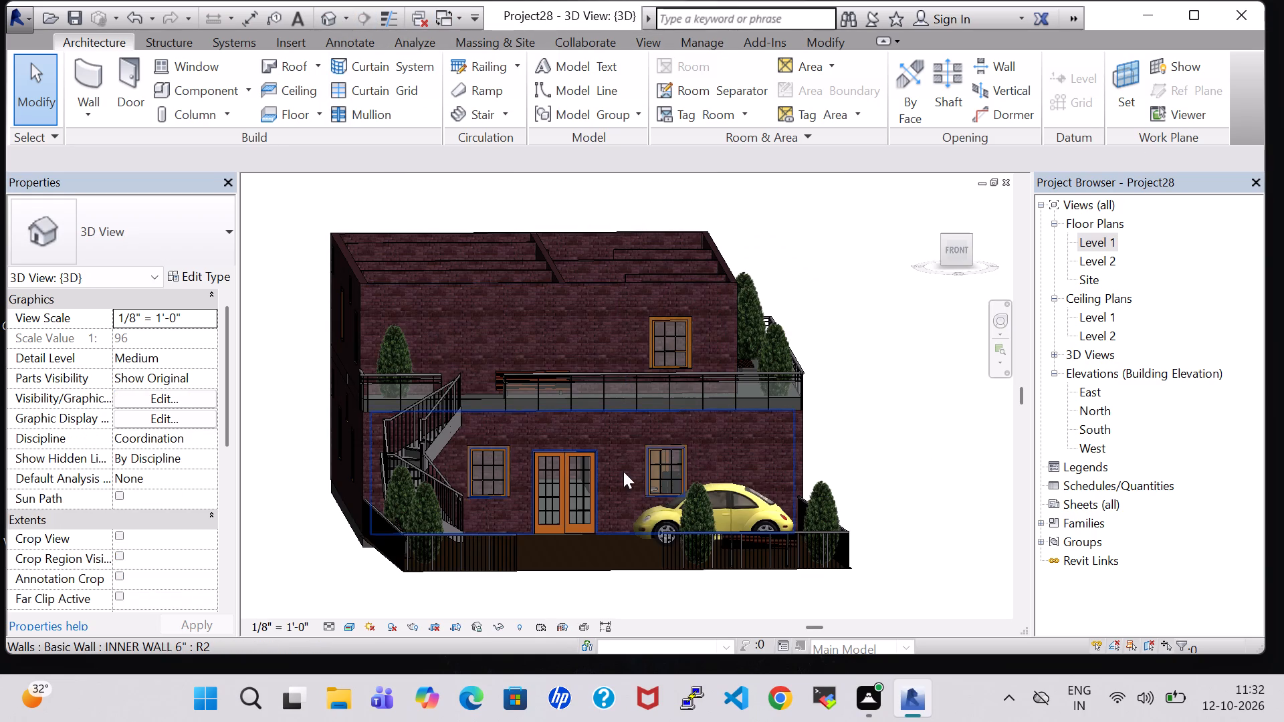
pyautogui.click(1094, 242)
pyautogui.click(1094, 242)
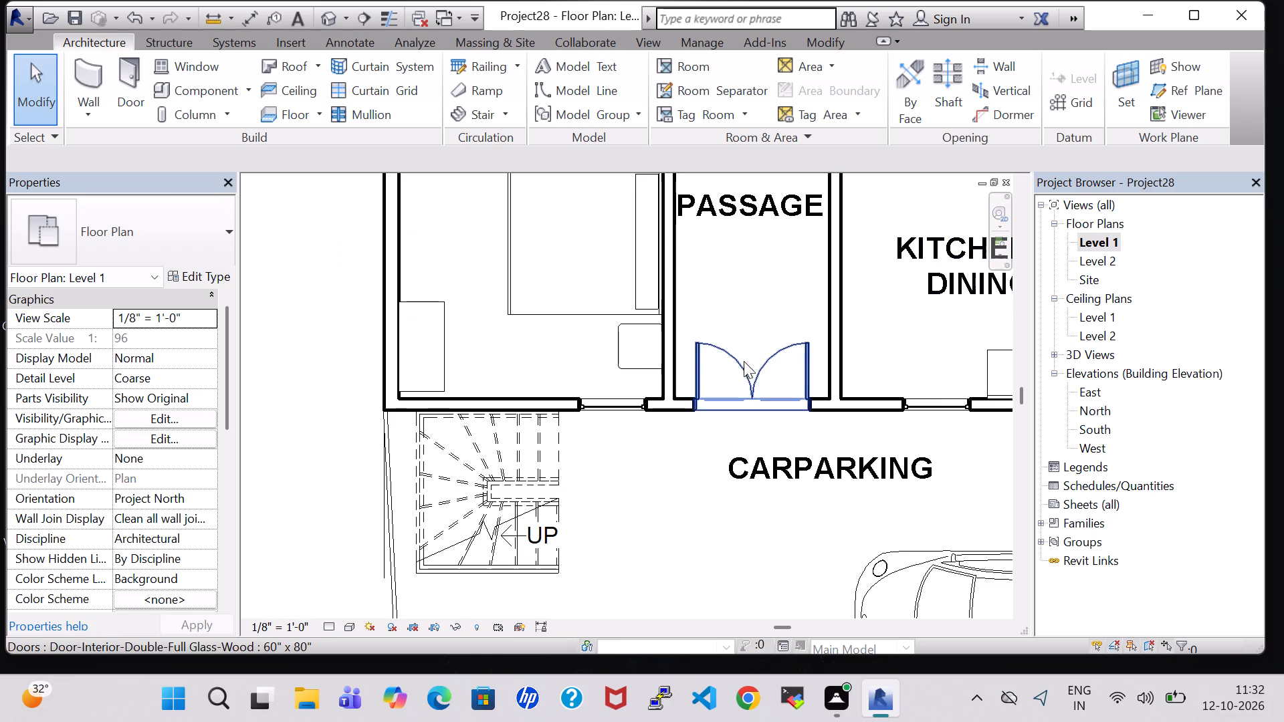
pyautogui.scroll(-4, 740, 377)
pyautogui.moveTo(683, 475); pyautogui.dragTo(689, 565, button='middle')
pyautogui.scroll(-3, 694, 490)
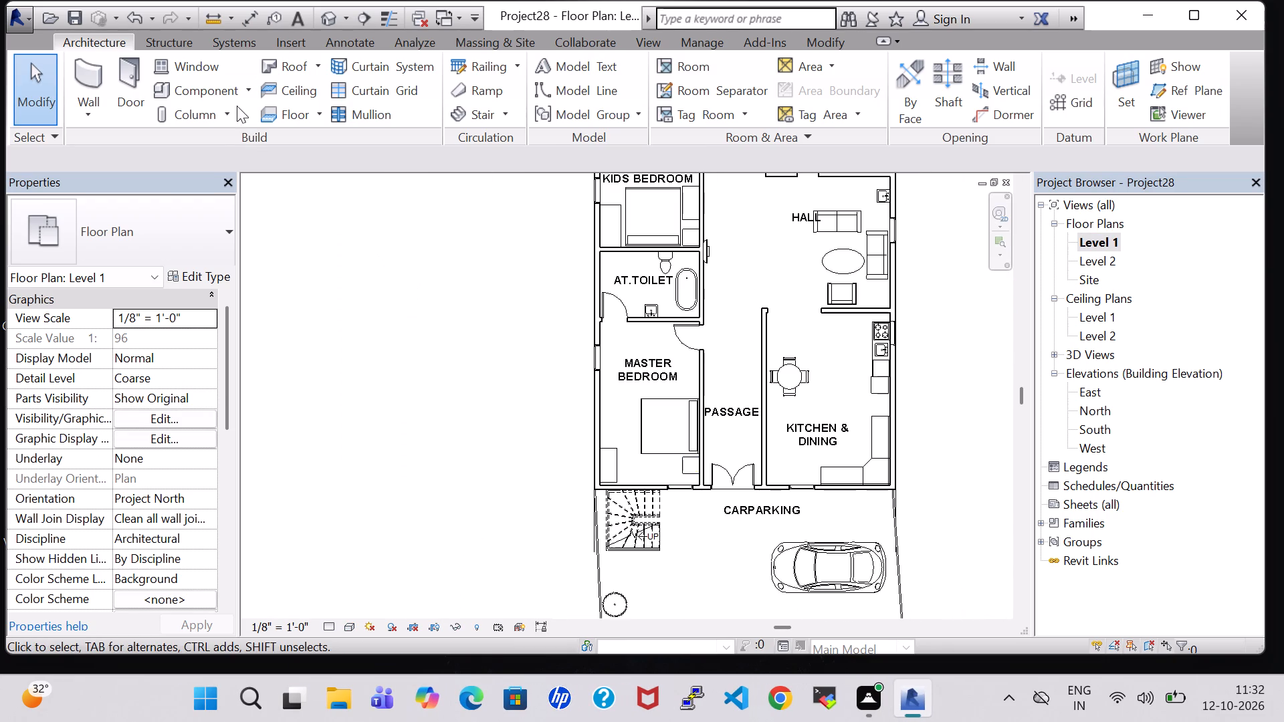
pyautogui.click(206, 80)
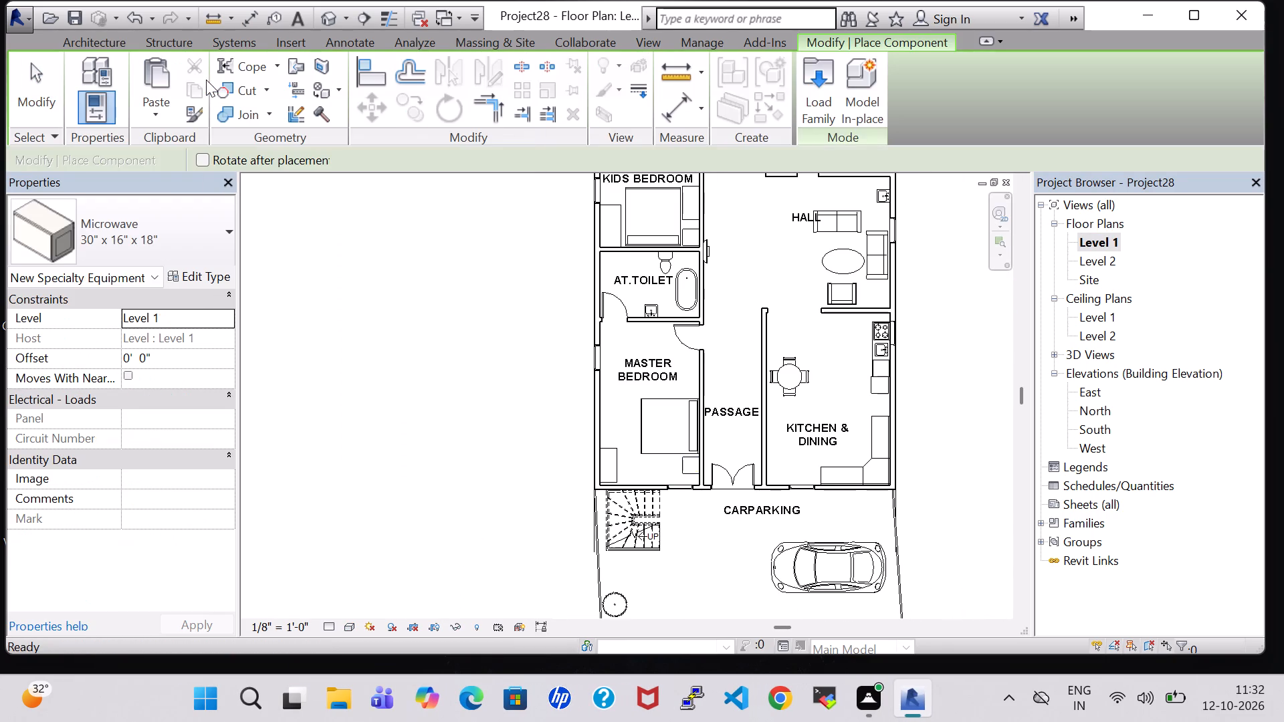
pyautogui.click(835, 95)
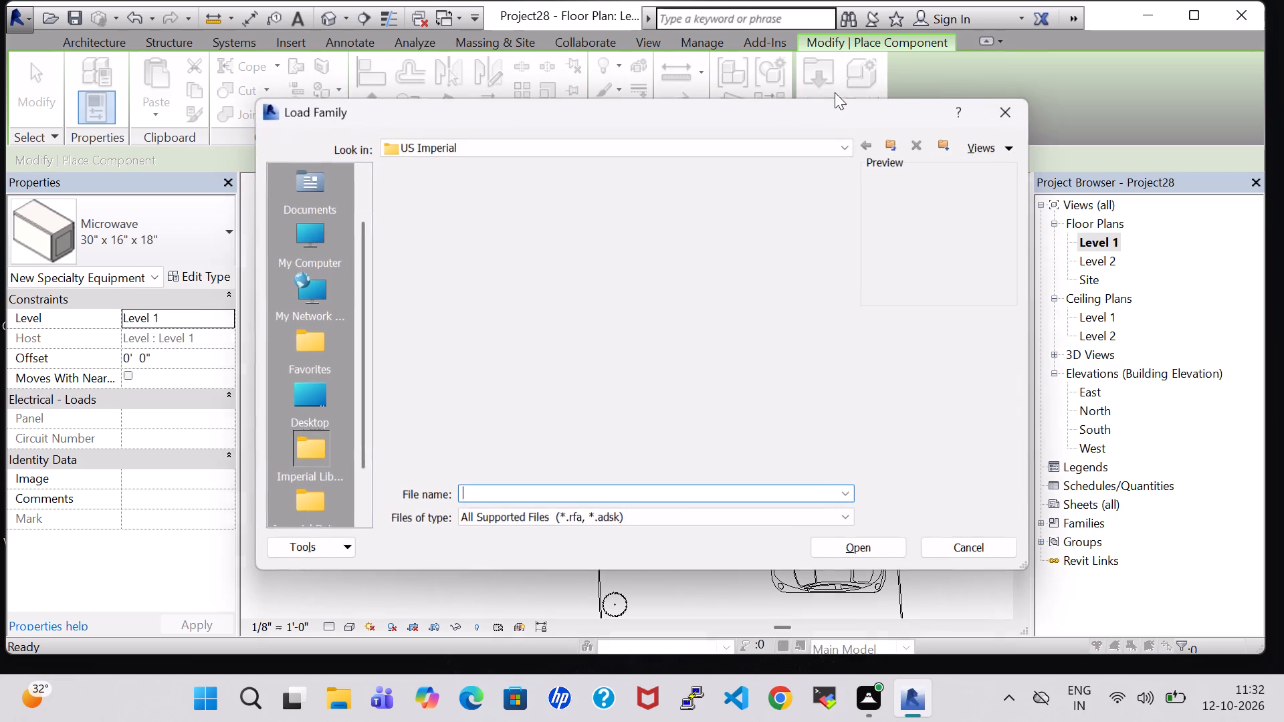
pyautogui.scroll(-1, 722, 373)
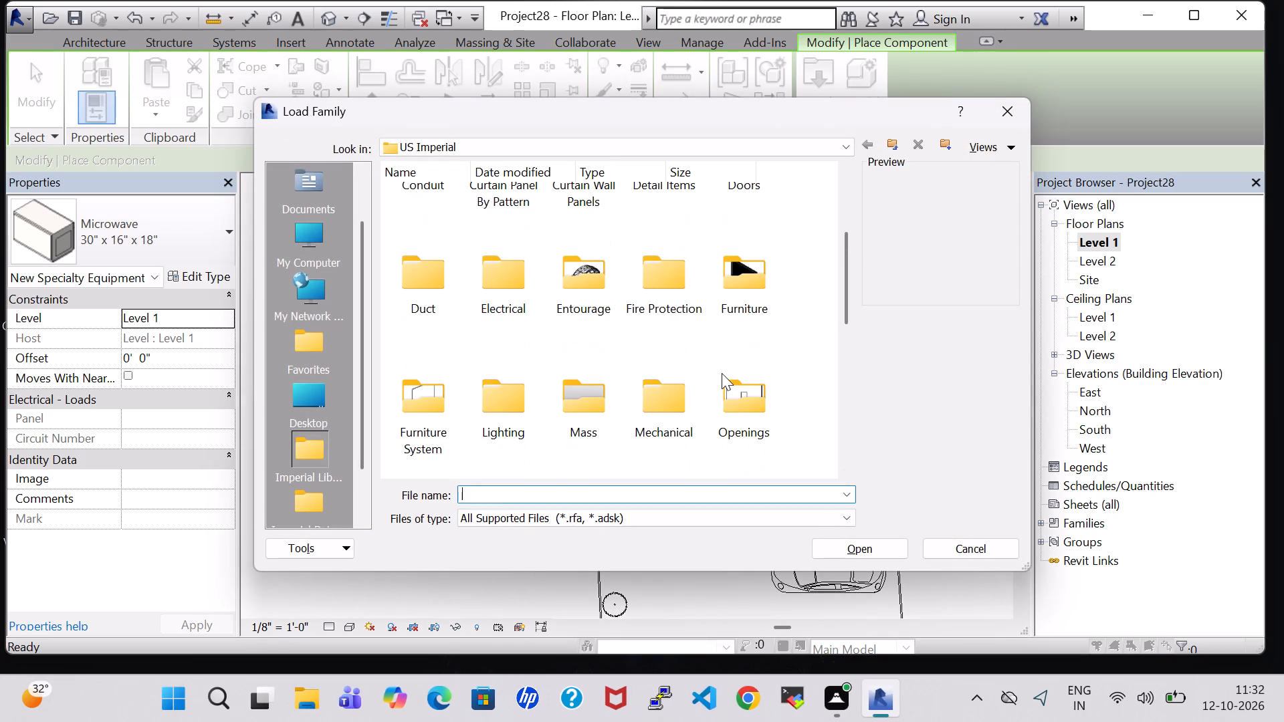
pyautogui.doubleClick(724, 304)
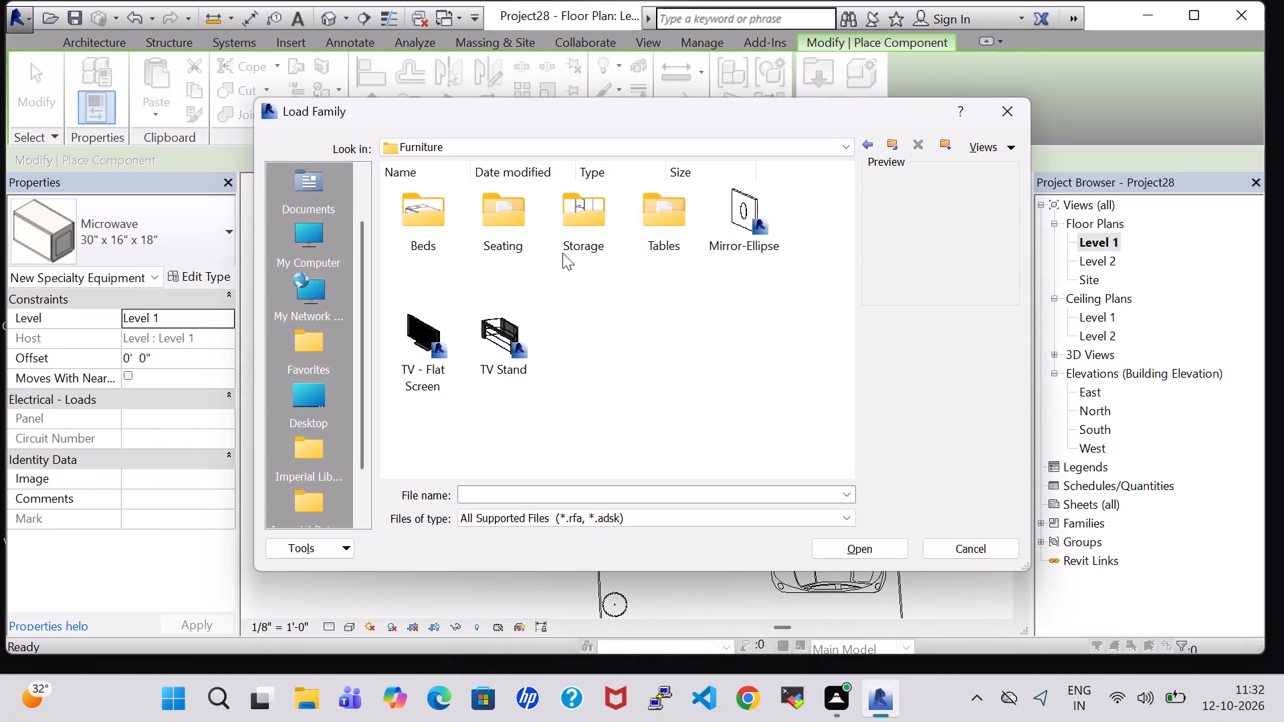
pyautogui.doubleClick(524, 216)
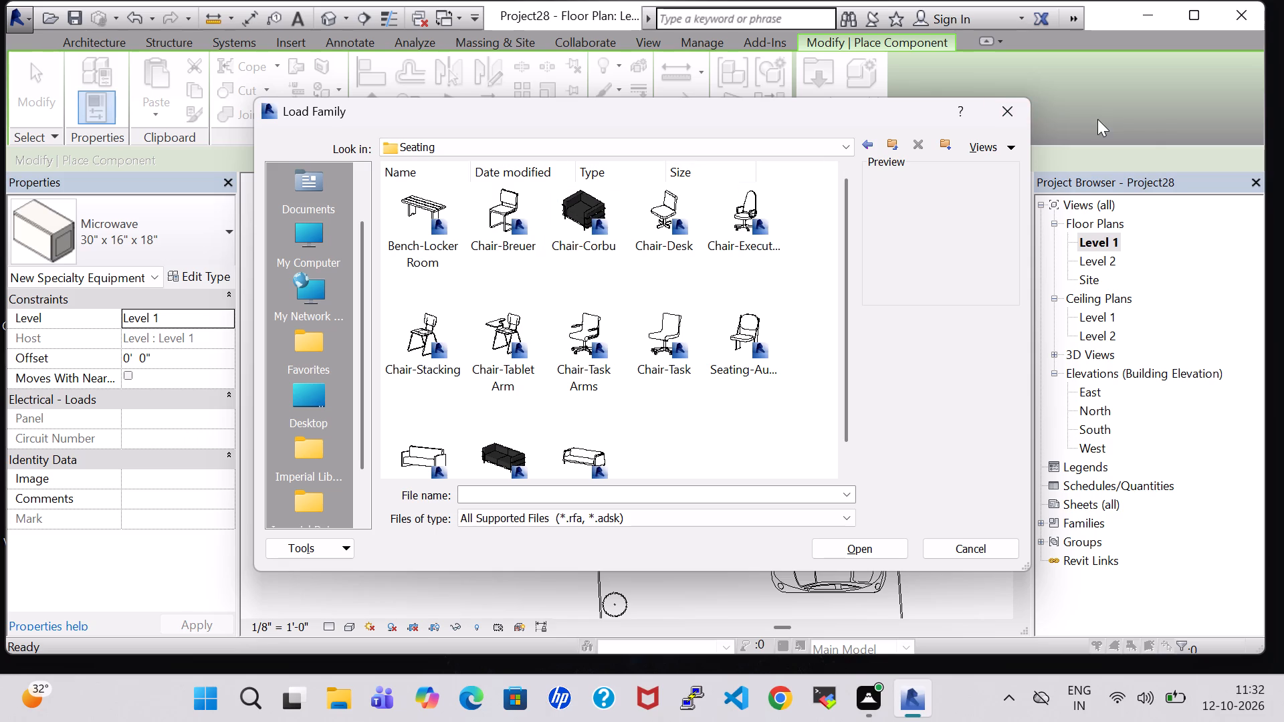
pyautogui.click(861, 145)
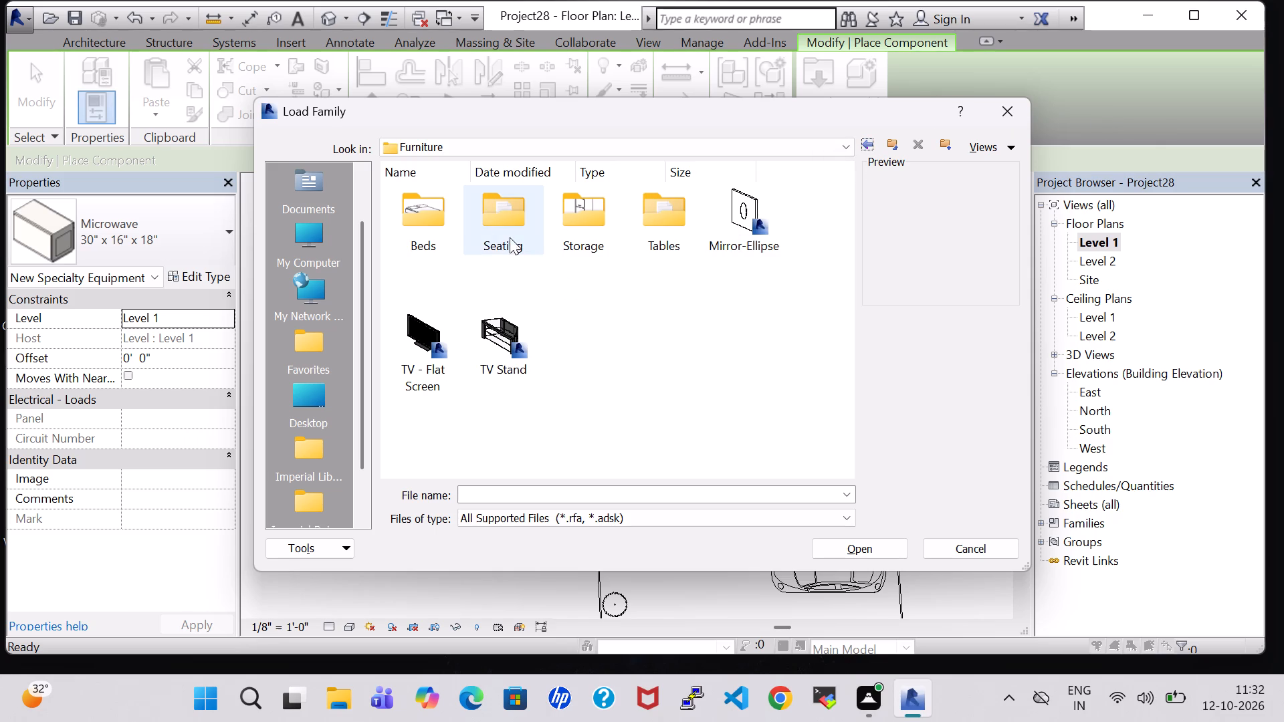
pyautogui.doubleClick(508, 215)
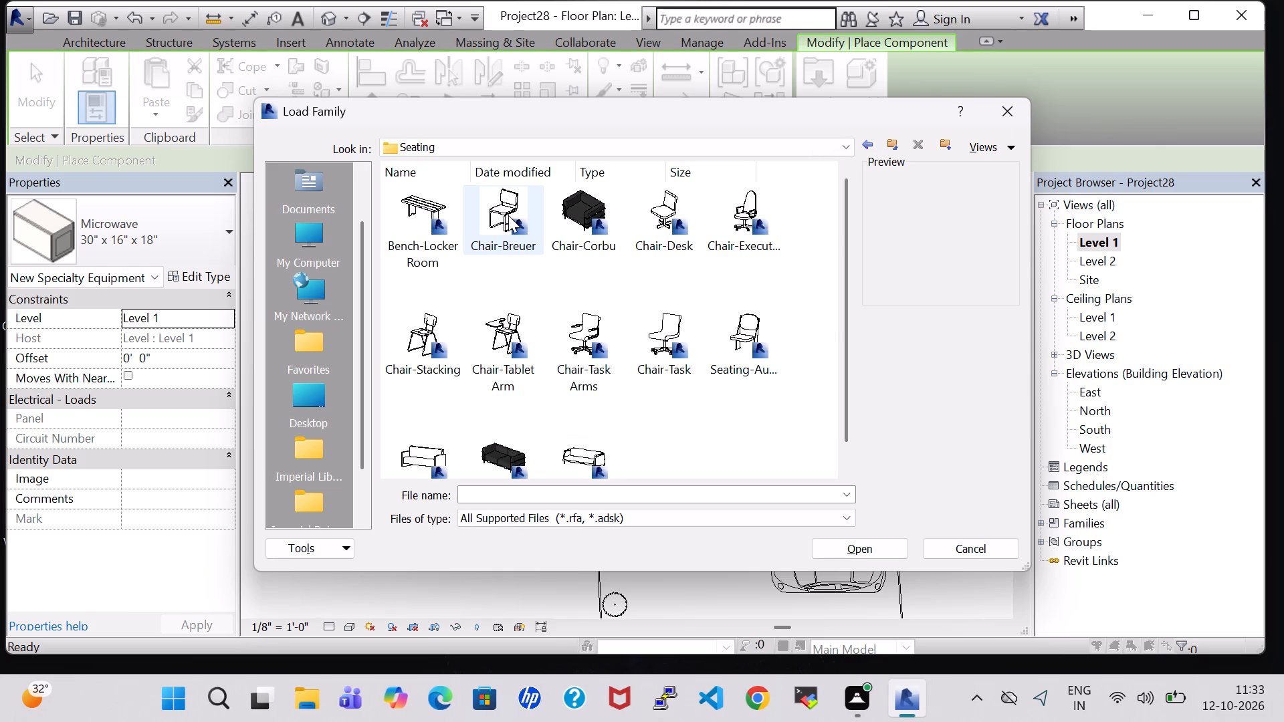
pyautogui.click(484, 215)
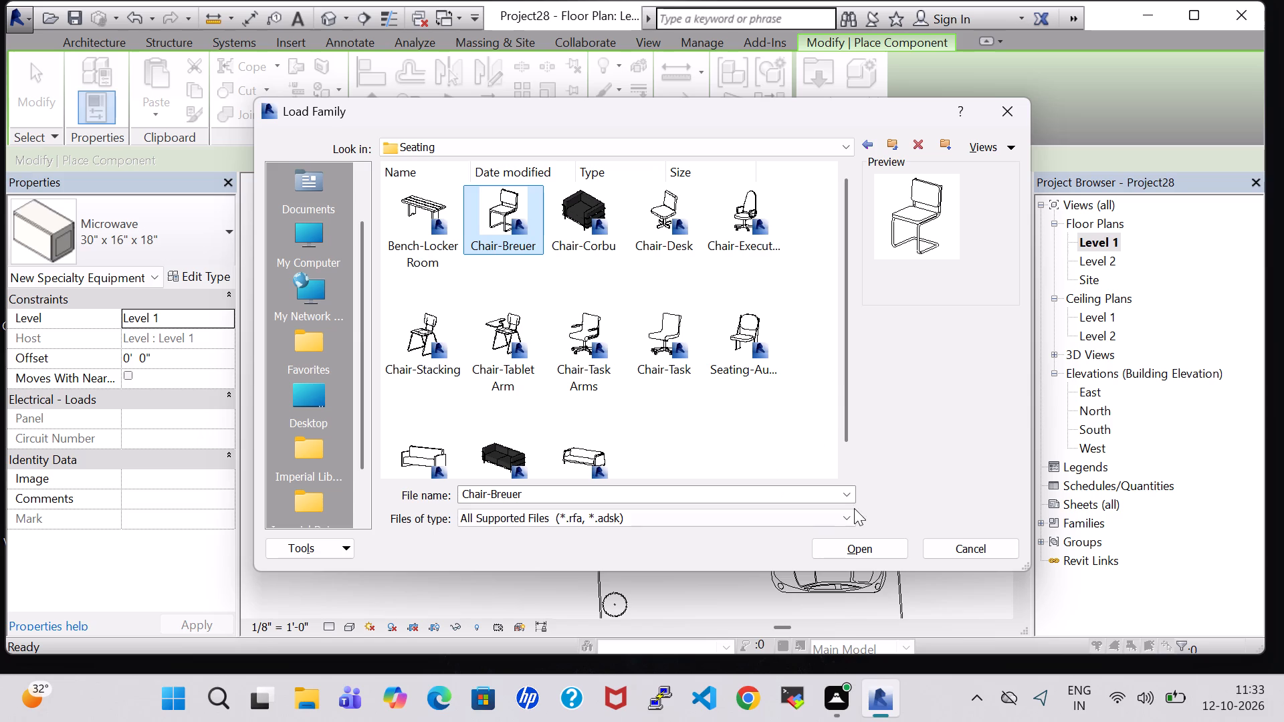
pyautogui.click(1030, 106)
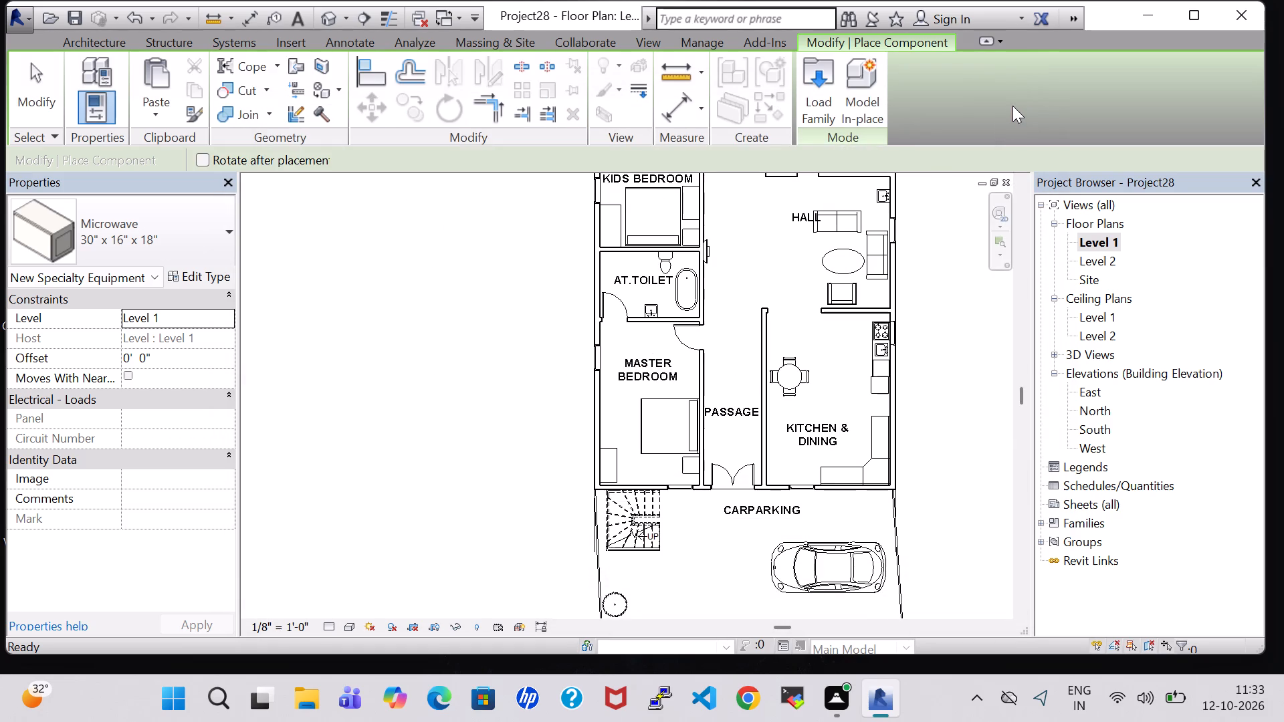
# Load the Chair-Task family from the Seating folder of the Furniture library for component placement.
pyautogui.click(832, 93)
pyautogui.doubleClick(768, 444)
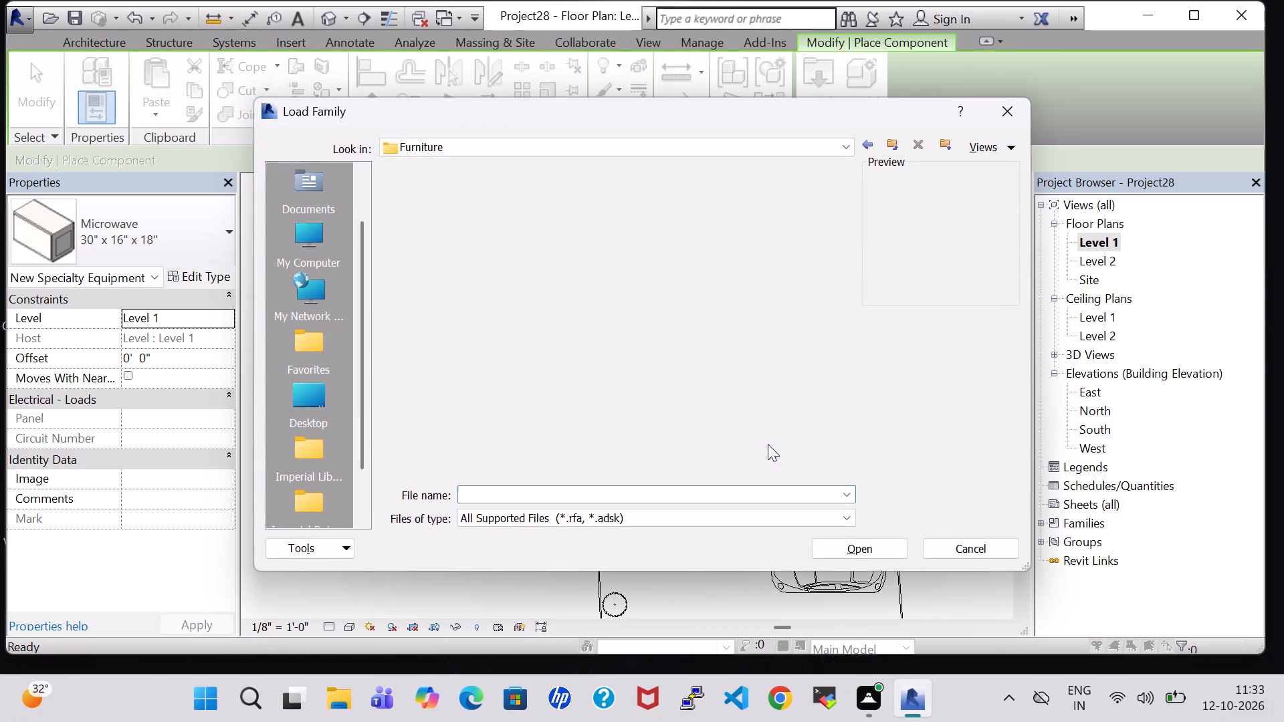
pyautogui.doubleClick(509, 235)
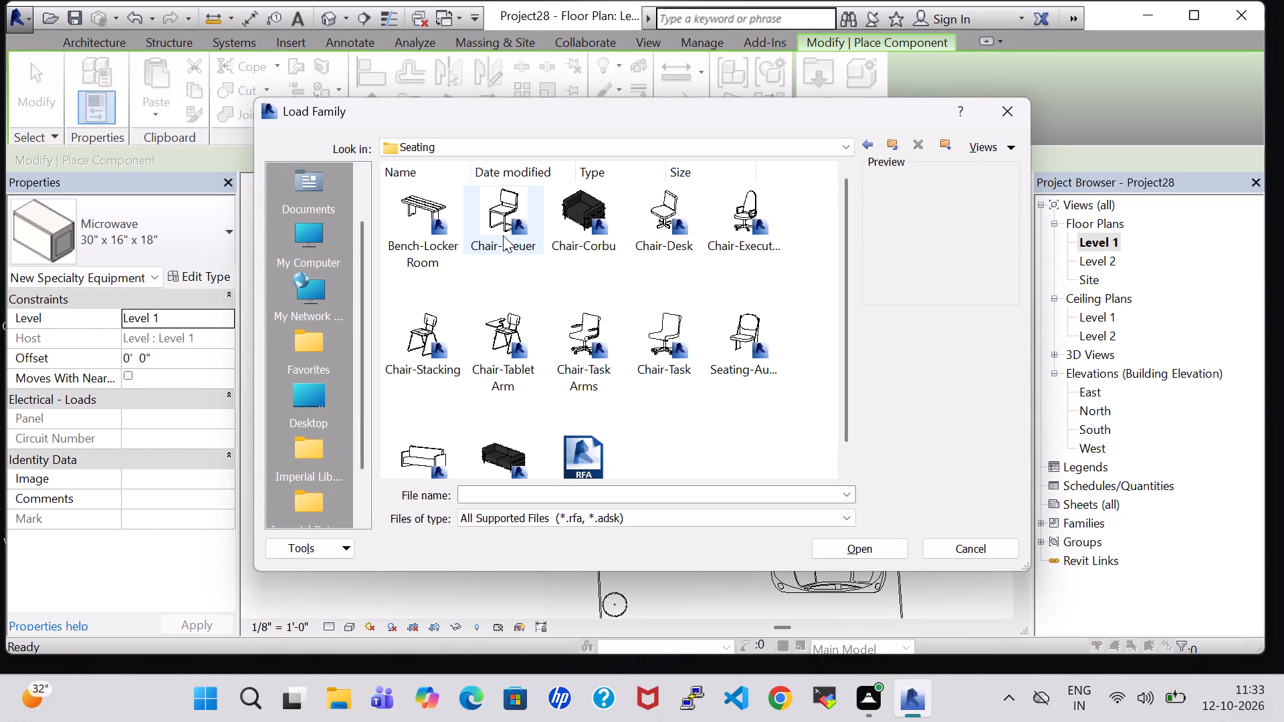
pyautogui.click(688, 326)
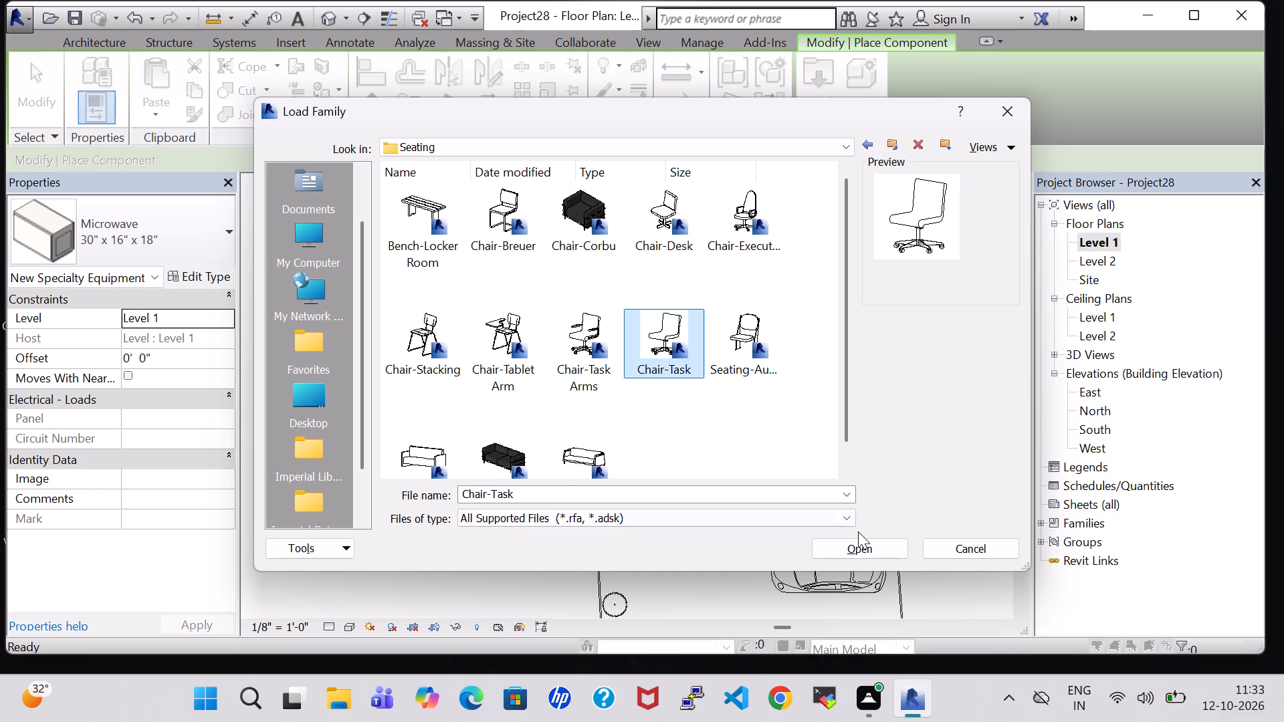
pyautogui.click(867, 539)
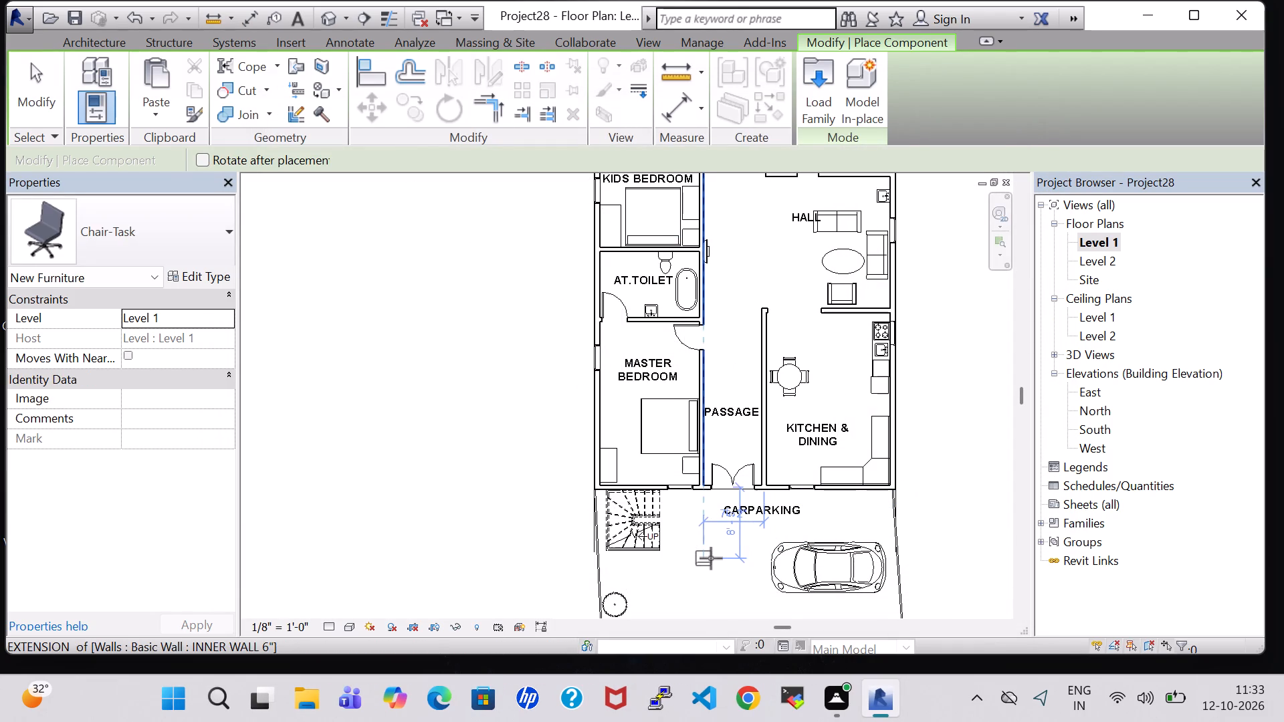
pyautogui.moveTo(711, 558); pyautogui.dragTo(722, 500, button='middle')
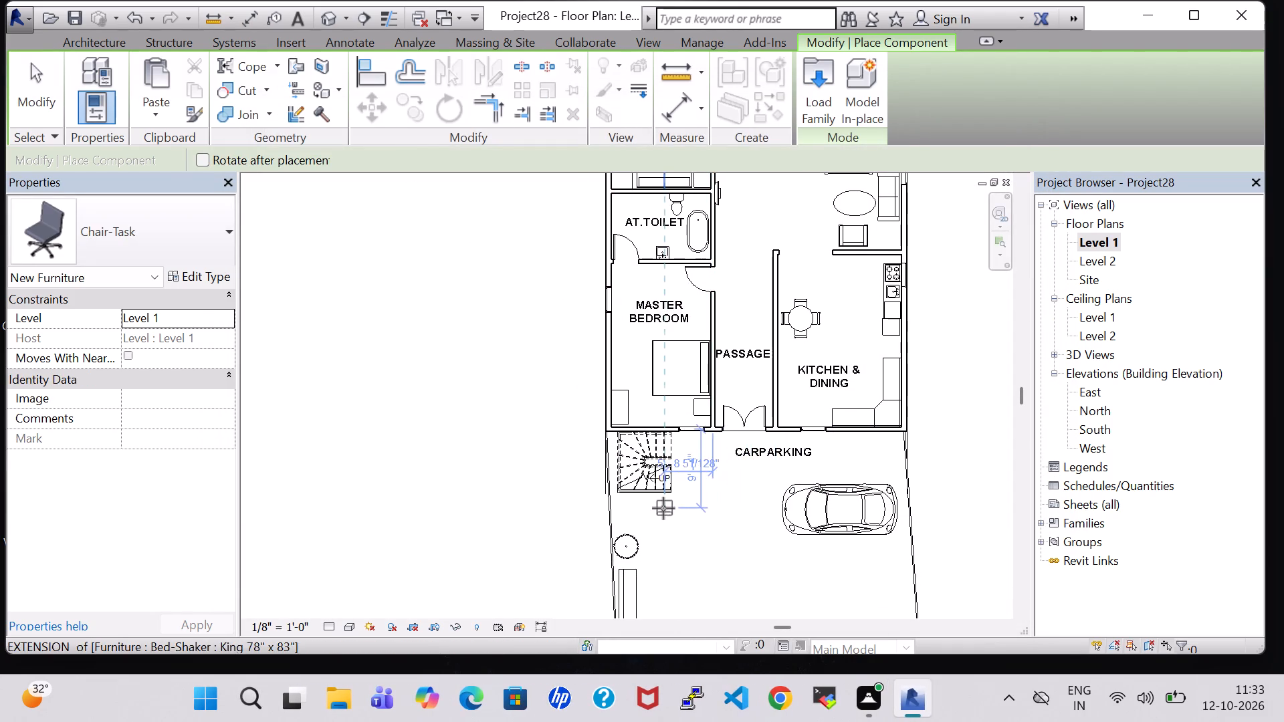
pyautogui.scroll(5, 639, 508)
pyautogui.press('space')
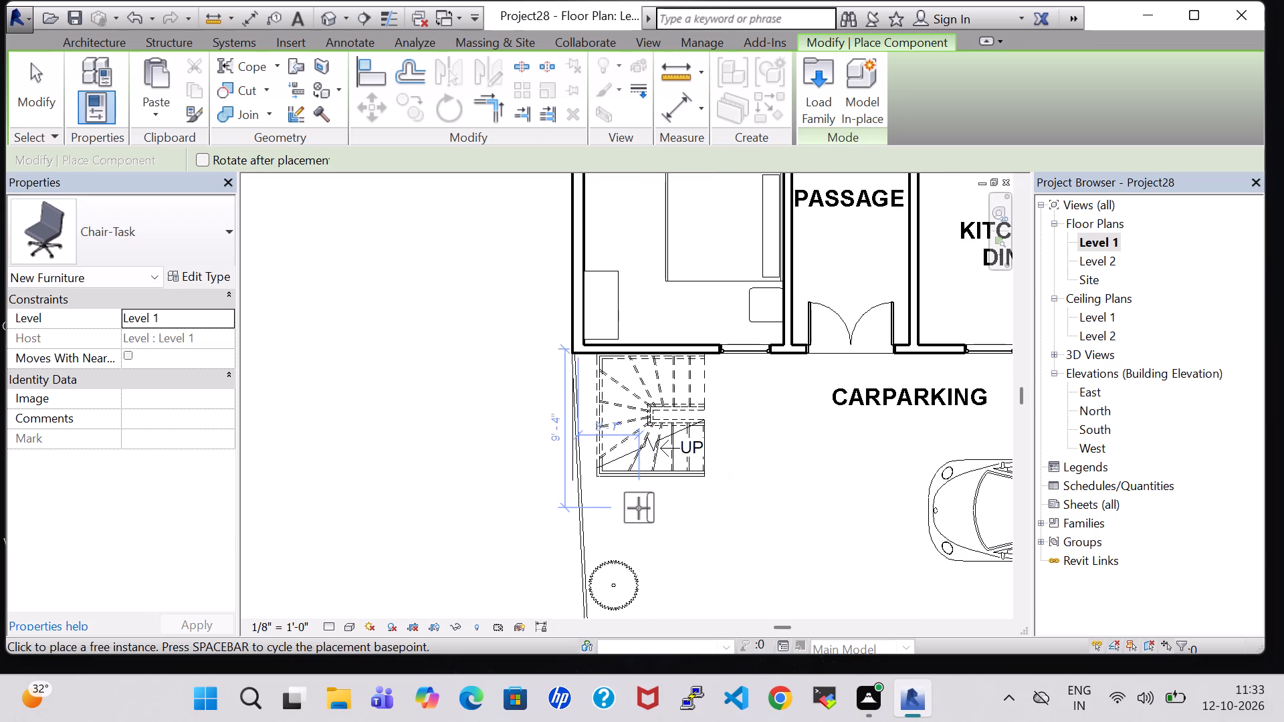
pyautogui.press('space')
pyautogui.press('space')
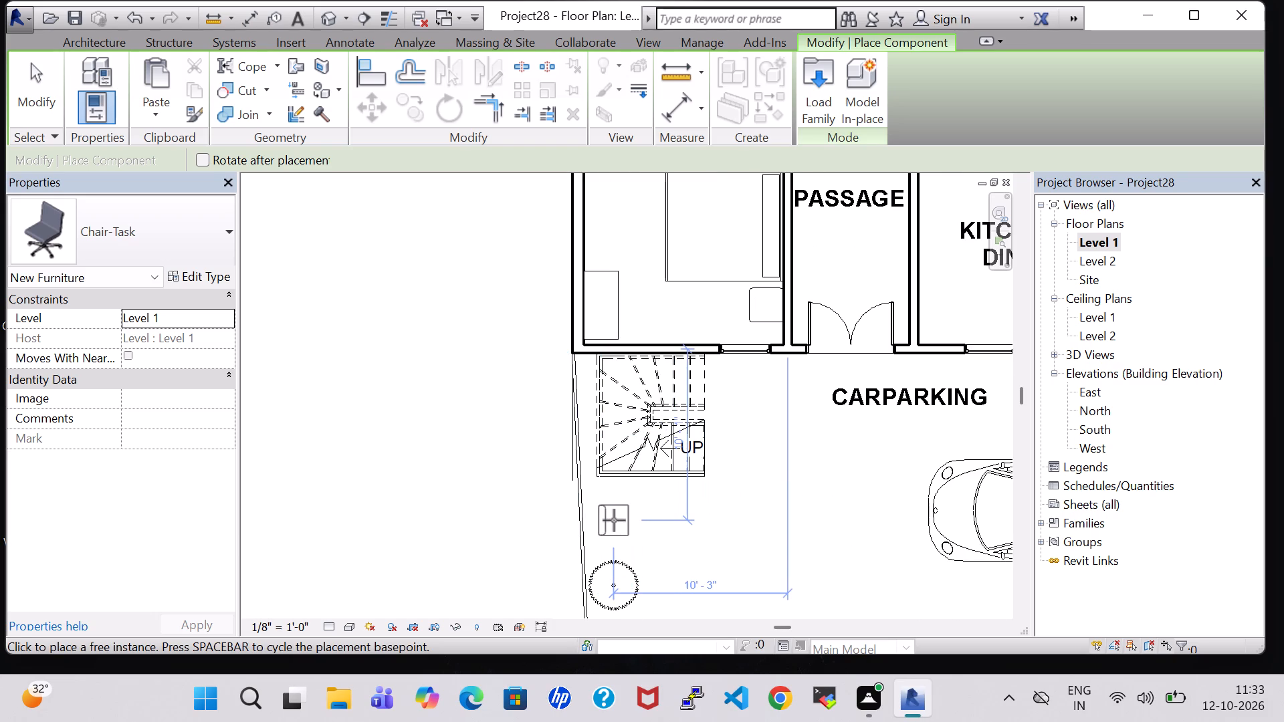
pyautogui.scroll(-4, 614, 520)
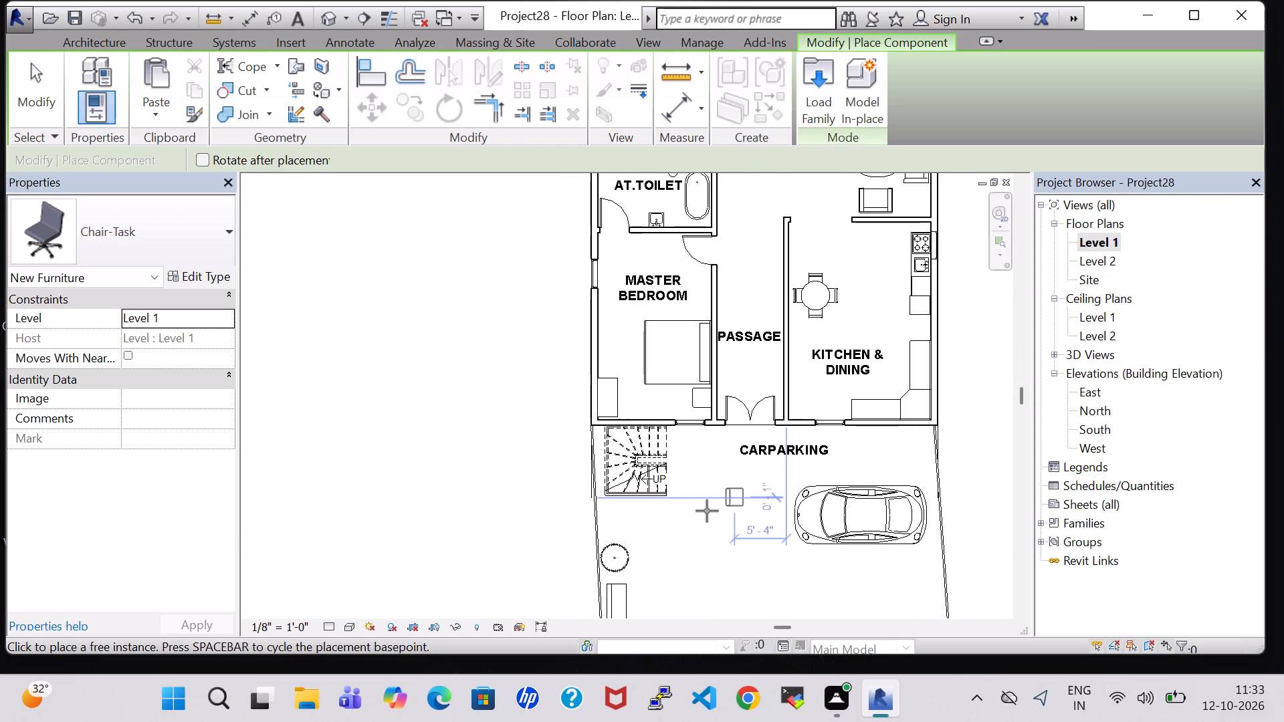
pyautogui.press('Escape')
# Place four Chair-Task chairs on the Level 2 terrace: two along the front wall and two, rotated, along the side wall by the hall and kitchen.
pyautogui.doubleClick(1113, 255)
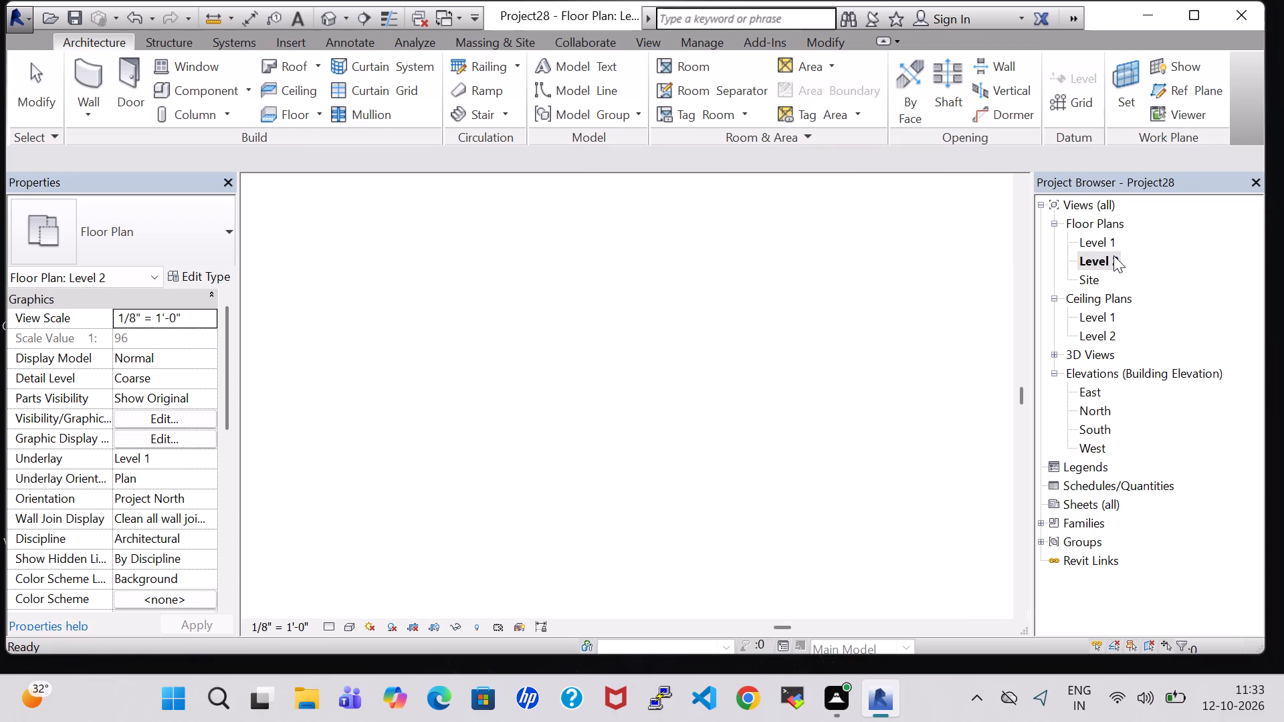
pyautogui.scroll(-1, 790, 349)
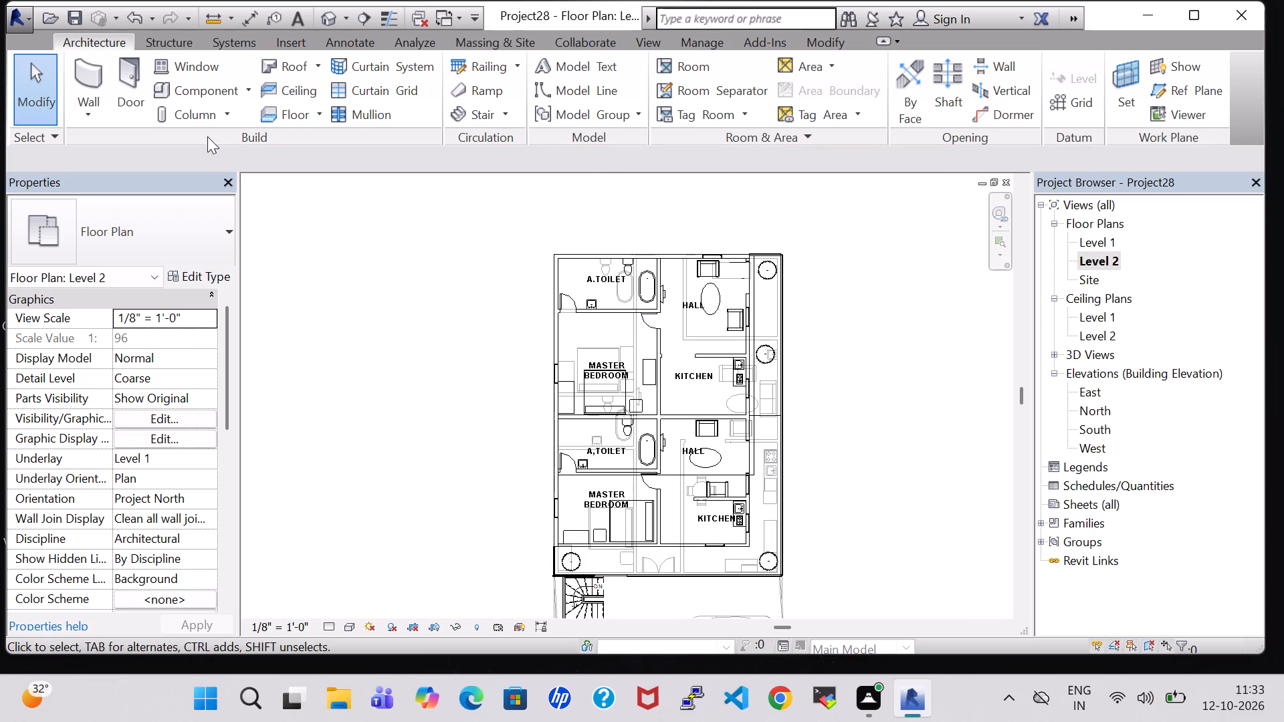
pyautogui.click(181, 93)
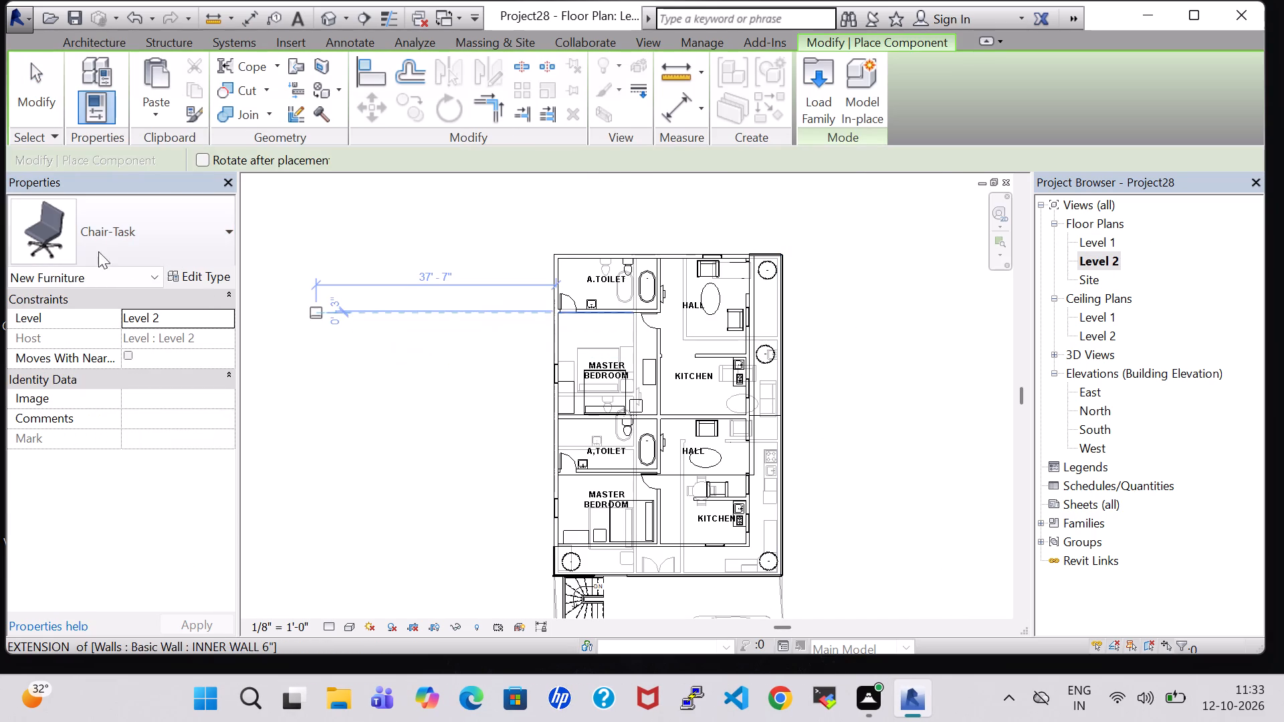
pyautogui.scroll(4, 713, 557)
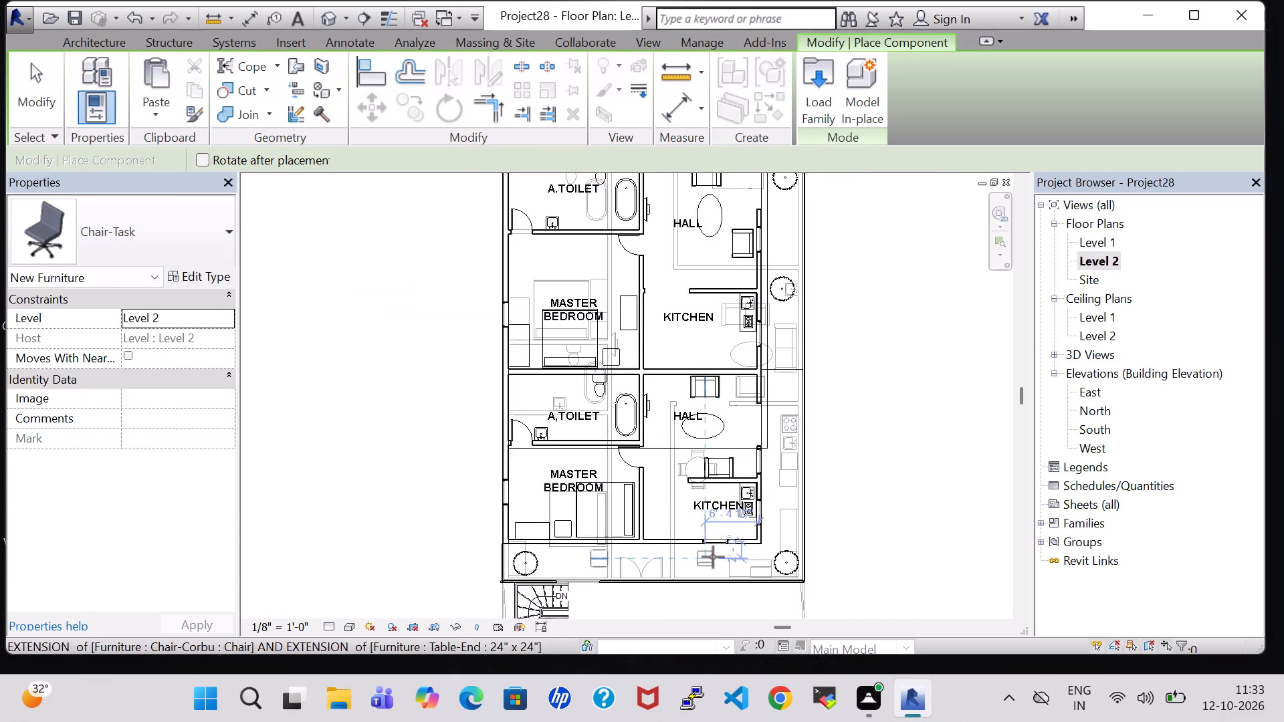
pyautogui.scroll(3, 713, 557)
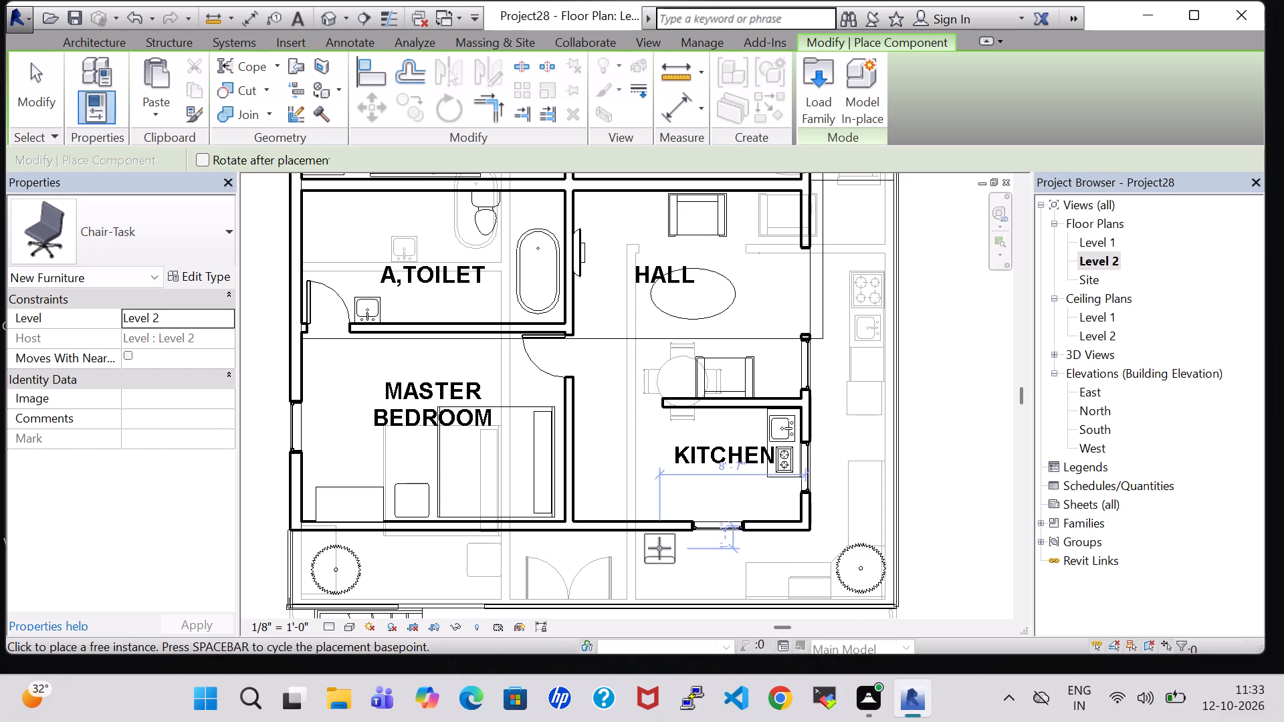
pyautogui.click(659, 548)
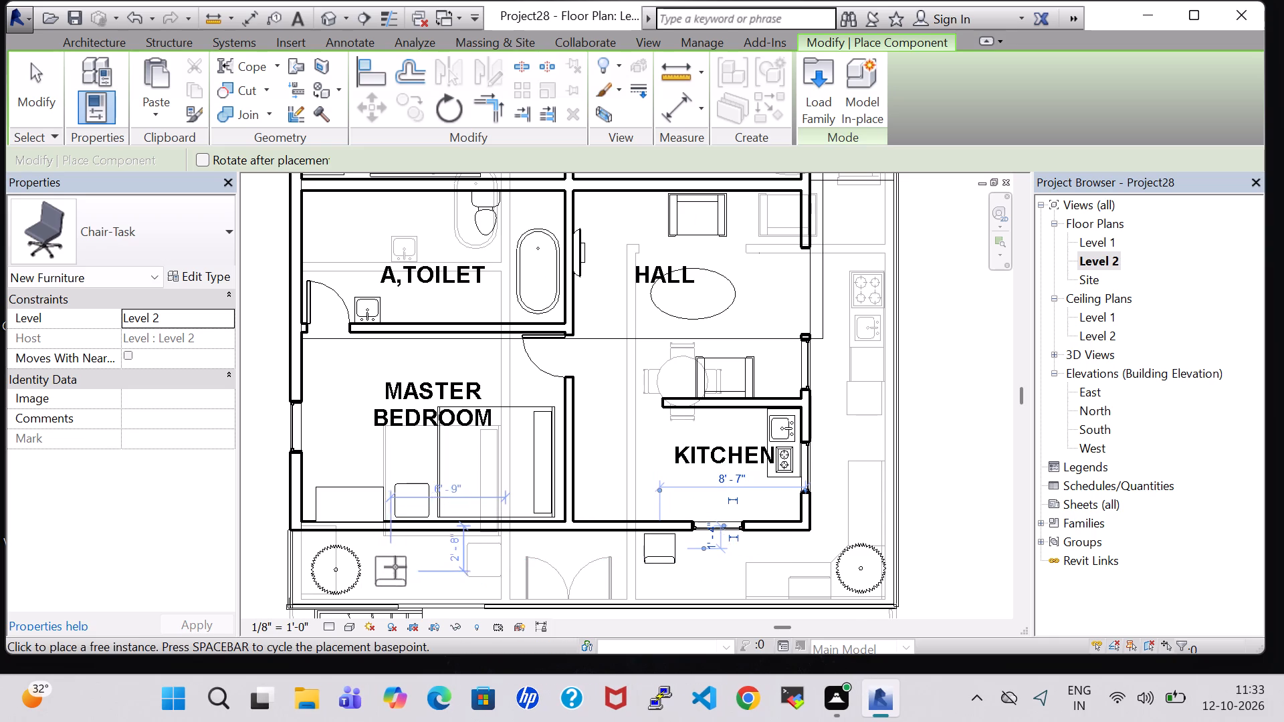
pyautogui.click(408, 551)
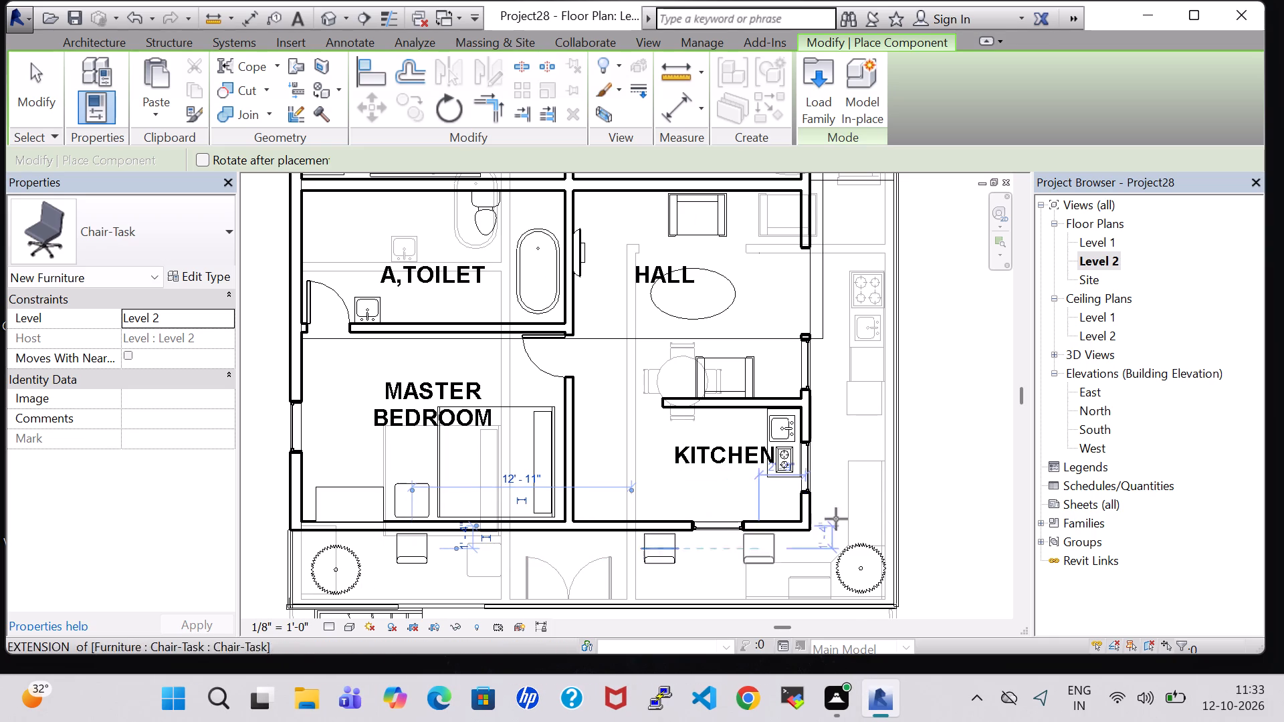
pyautogui.press('space')
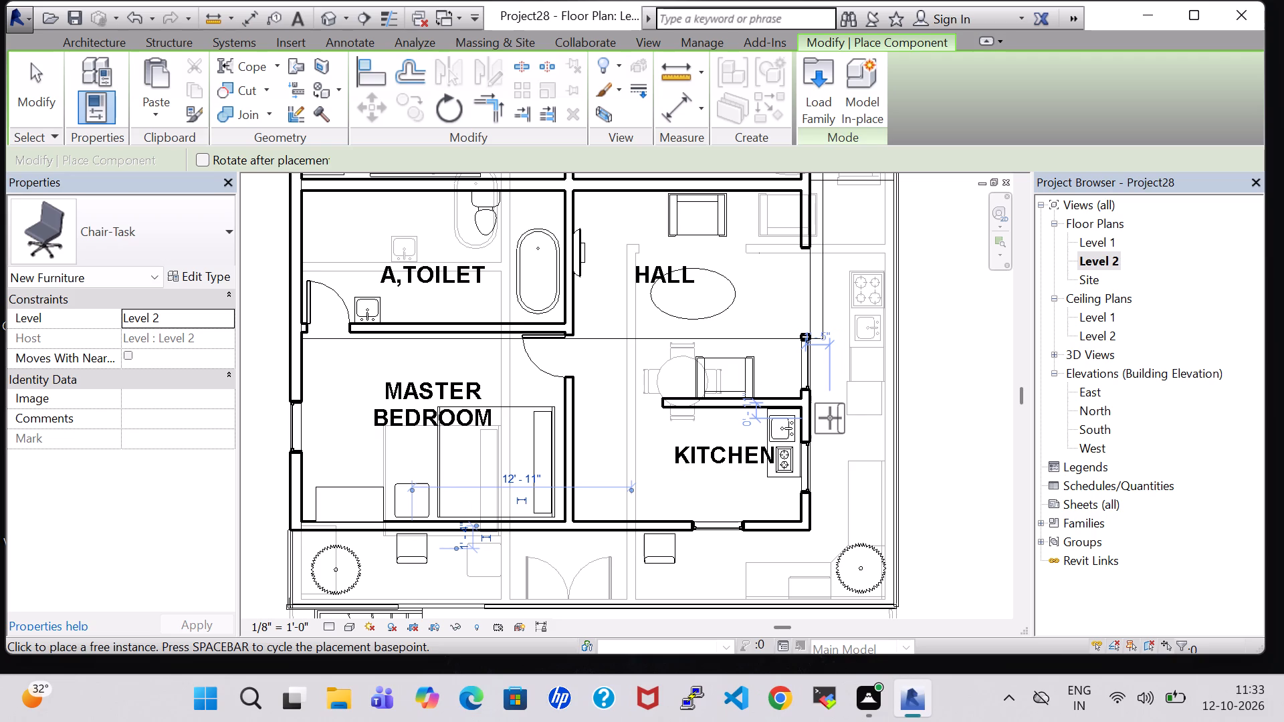
pyautogui.click(827, 418)
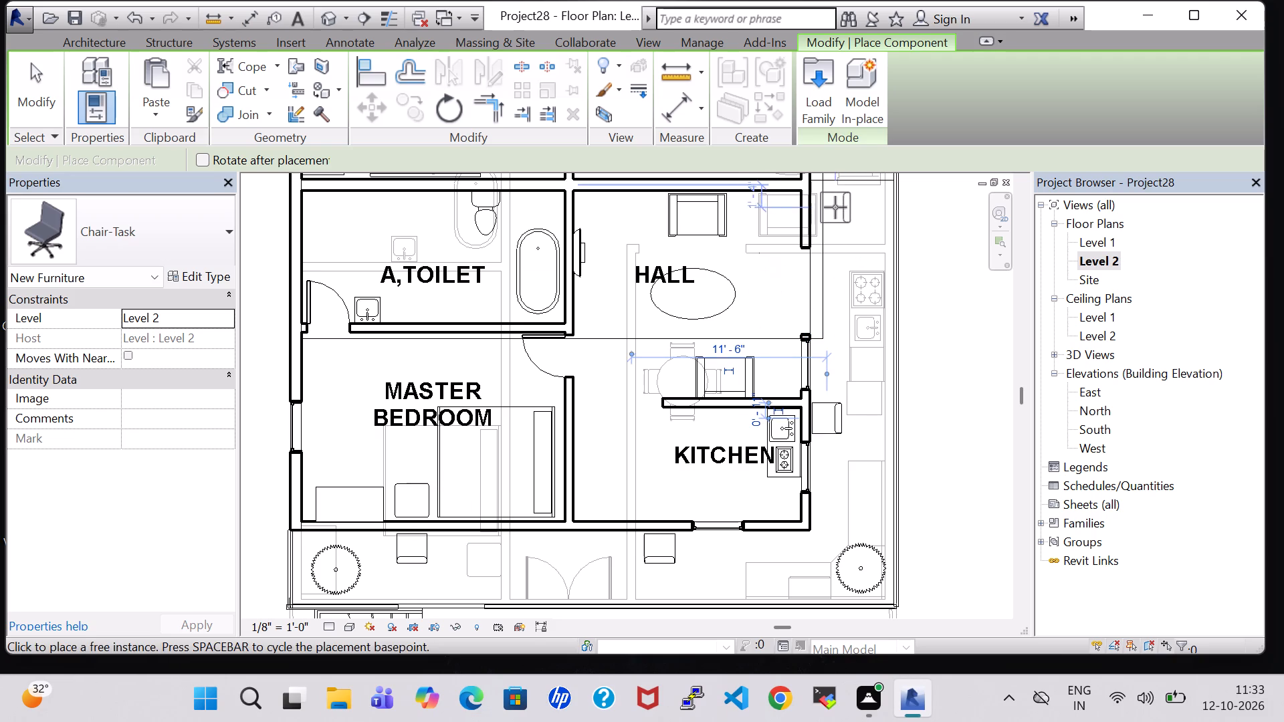
pyautogui.click(831, 207)
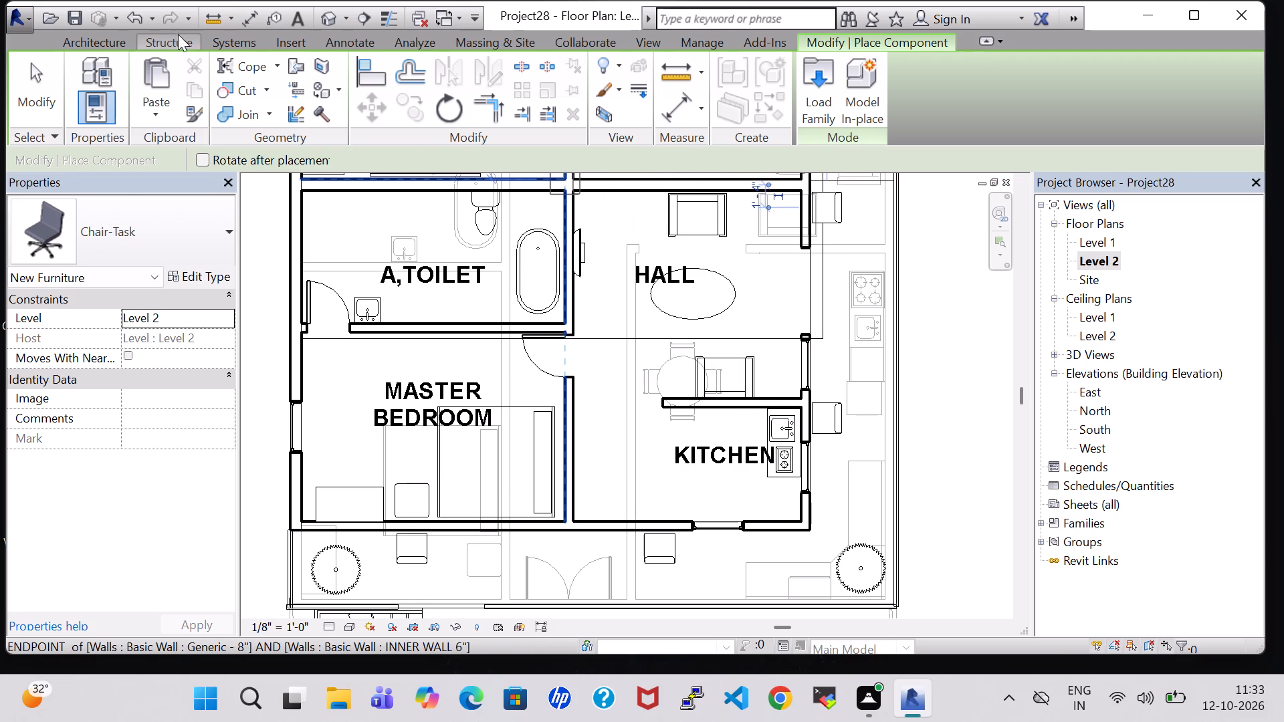
# In the 3D view, rotate the two Chair-Task chairs along the front wall of the Level 2 terrace by 180 degrees.
pyautogui.click(326, 16)
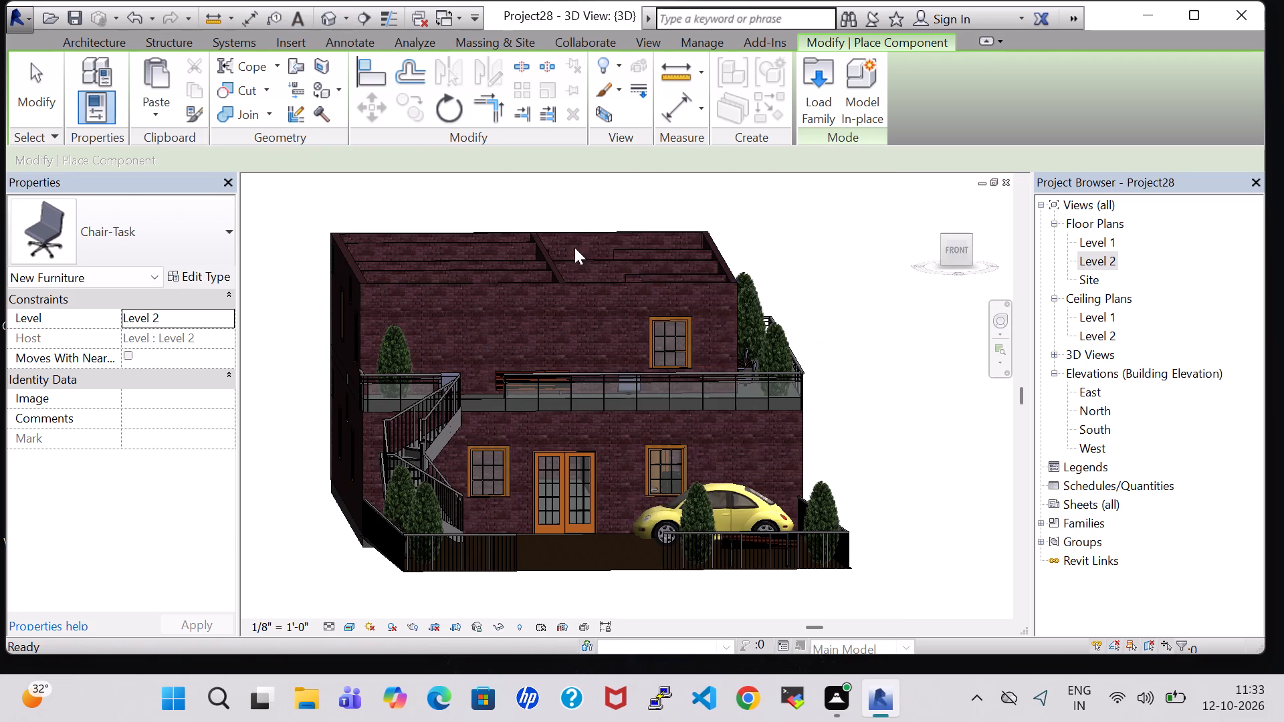
pyautogui.keyDown('shift'); pyautogui.moveTo(839, 300); pyautogui.dragTo(833, 380, button='middle'); pyautogui.keyUp('shift')
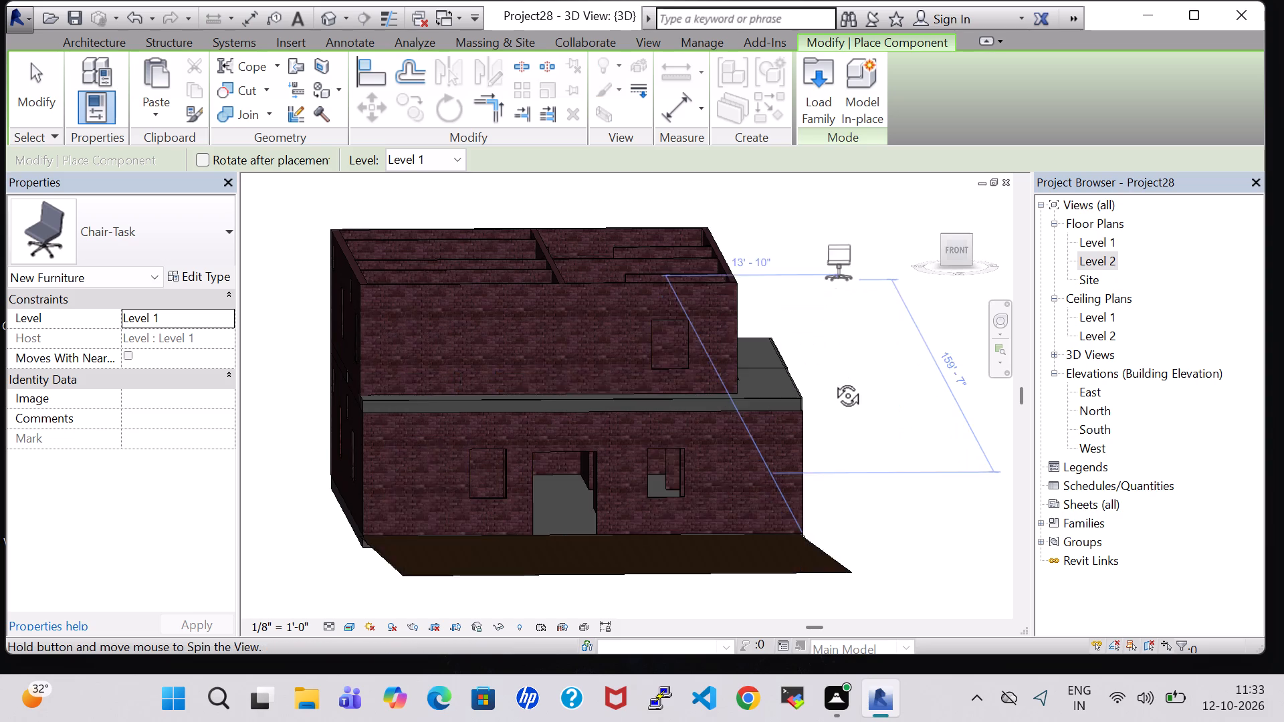
pyautogui.keyDown('shift'); pyautogui.moveTo(833, 380); pyautogui.dragTo(831, 392, button='middle'); pyautogui.keyUp('shift')
pyautogui.keyDown('shift'); pyautogui.scroll(1, 831, 392); pyautogui.keyUp('shift')
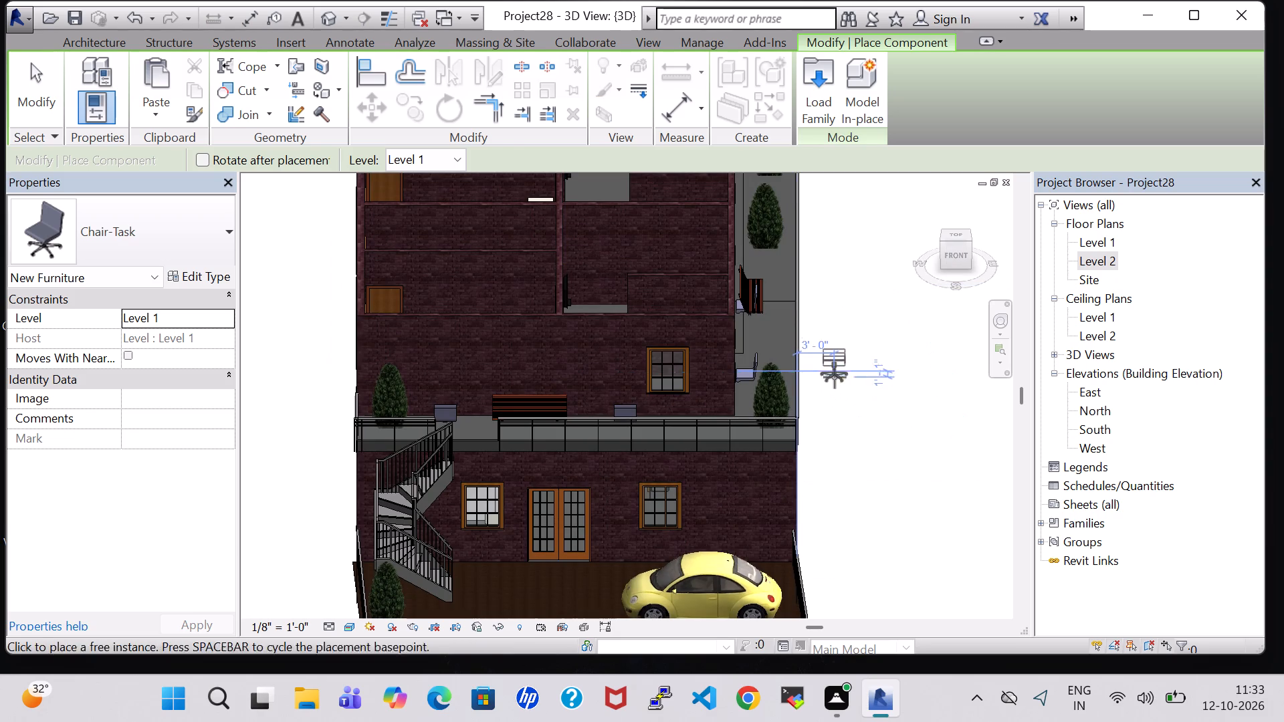
pyautogui.press('Escape')
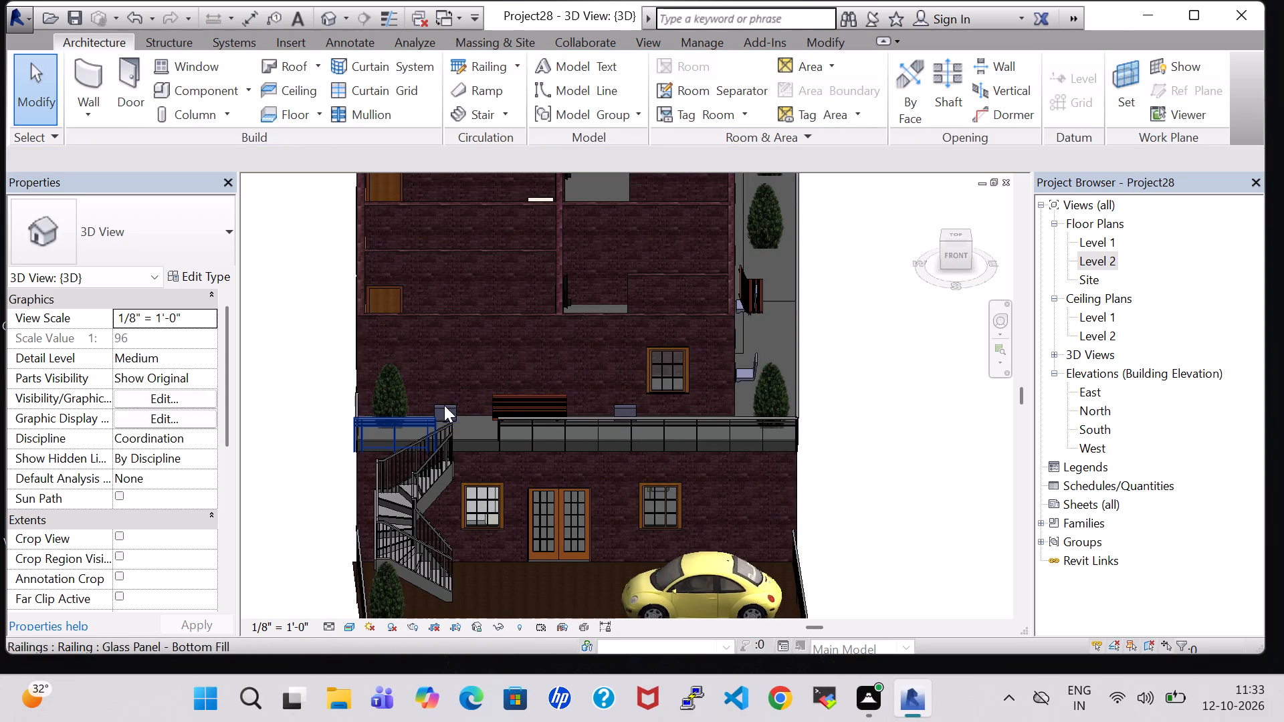
pyautogui.scroll(3, 448, 405)
pyautogui.click(448, 406)
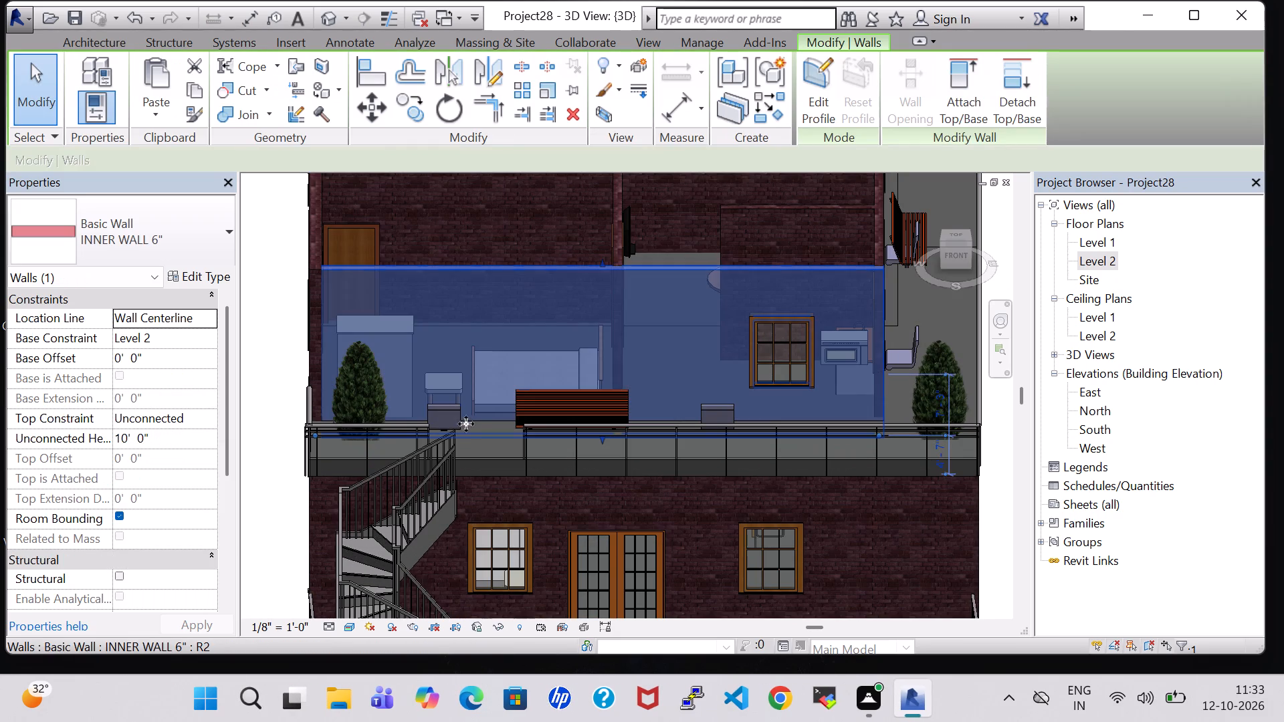
pyautogui.click(485, 449)
pyautogui.click(461, 417)
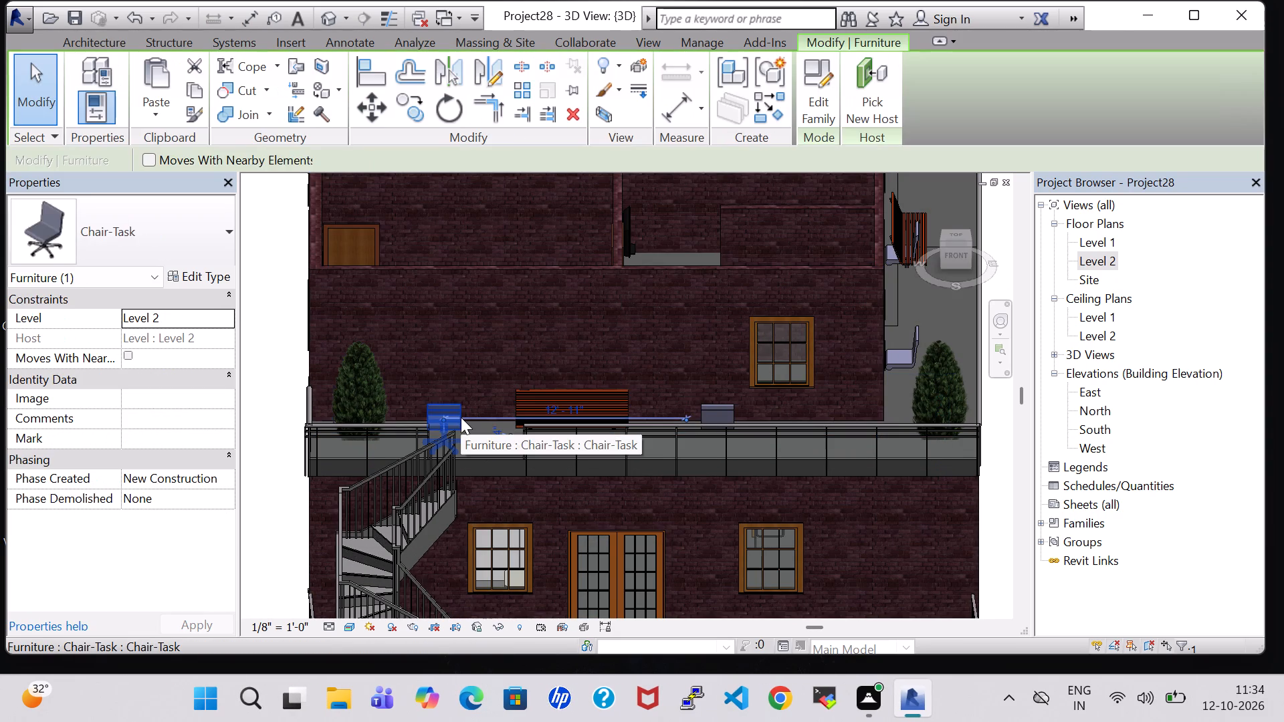
pyautogui.press('space')
pyautogui.press('space')
pyautogui.click(470, 441)
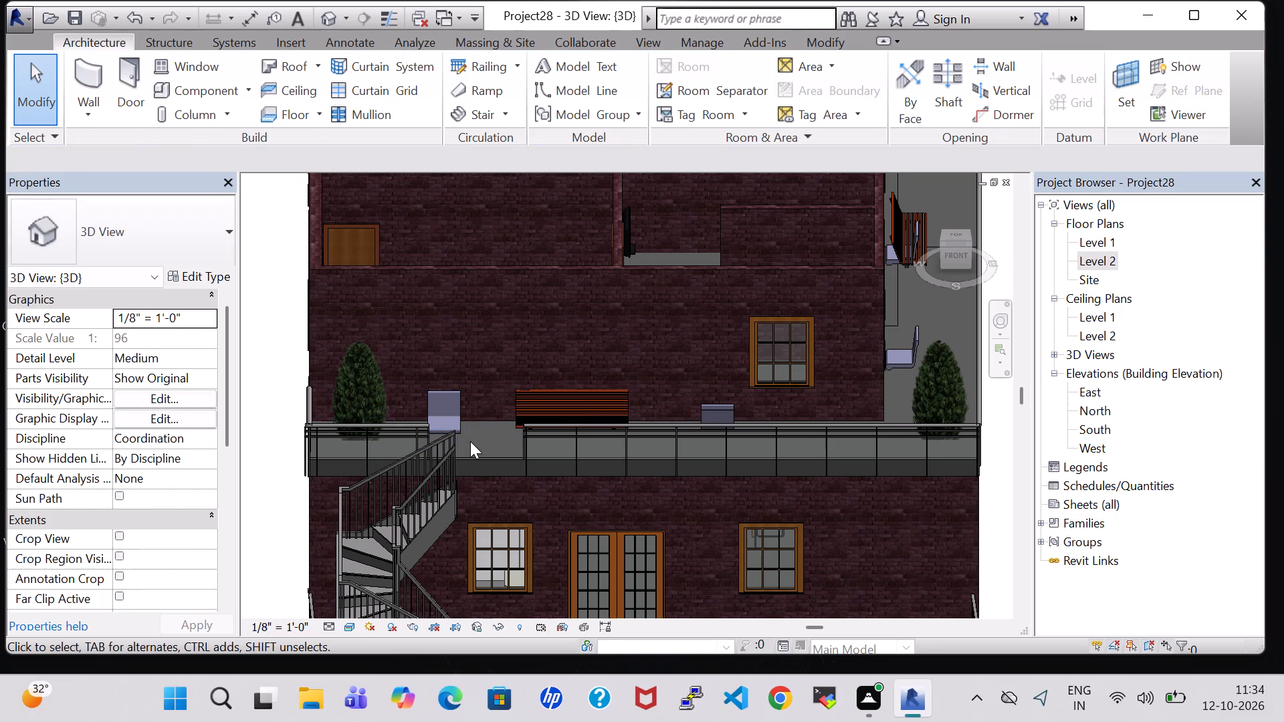
pyautogui.click(726, 411)
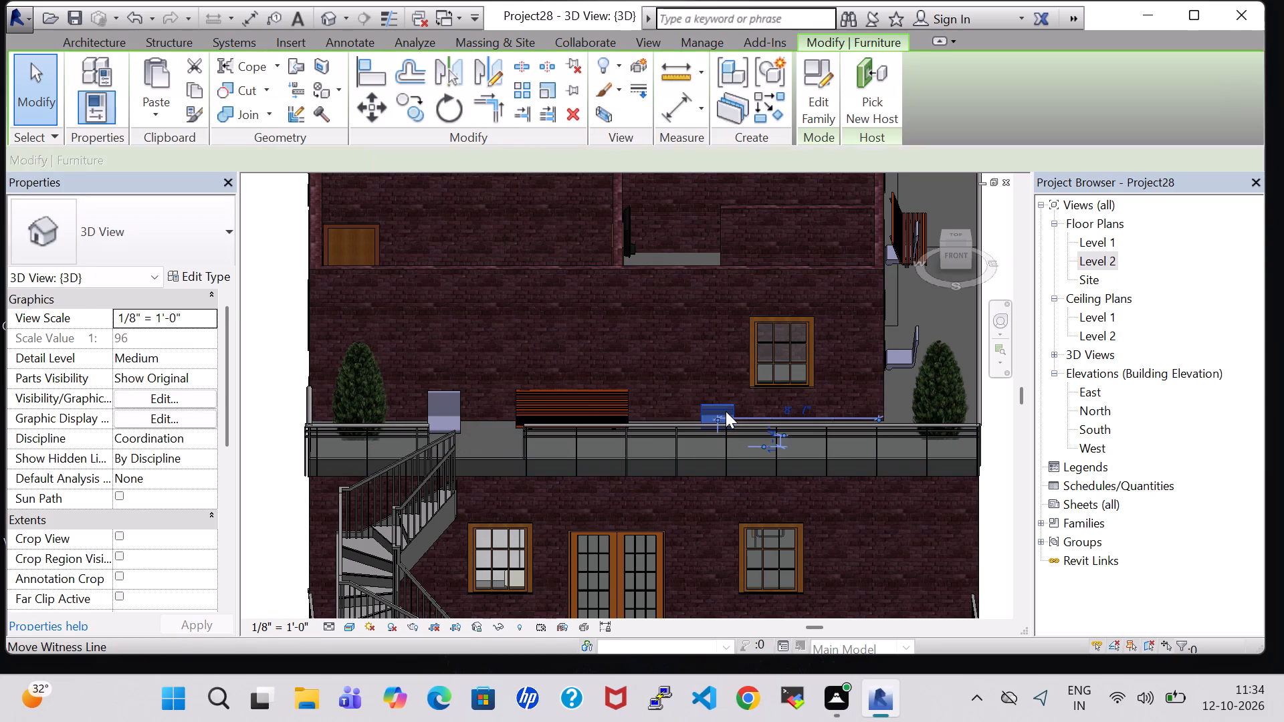
pyautogui.press('space')
pyautogui.press('space')
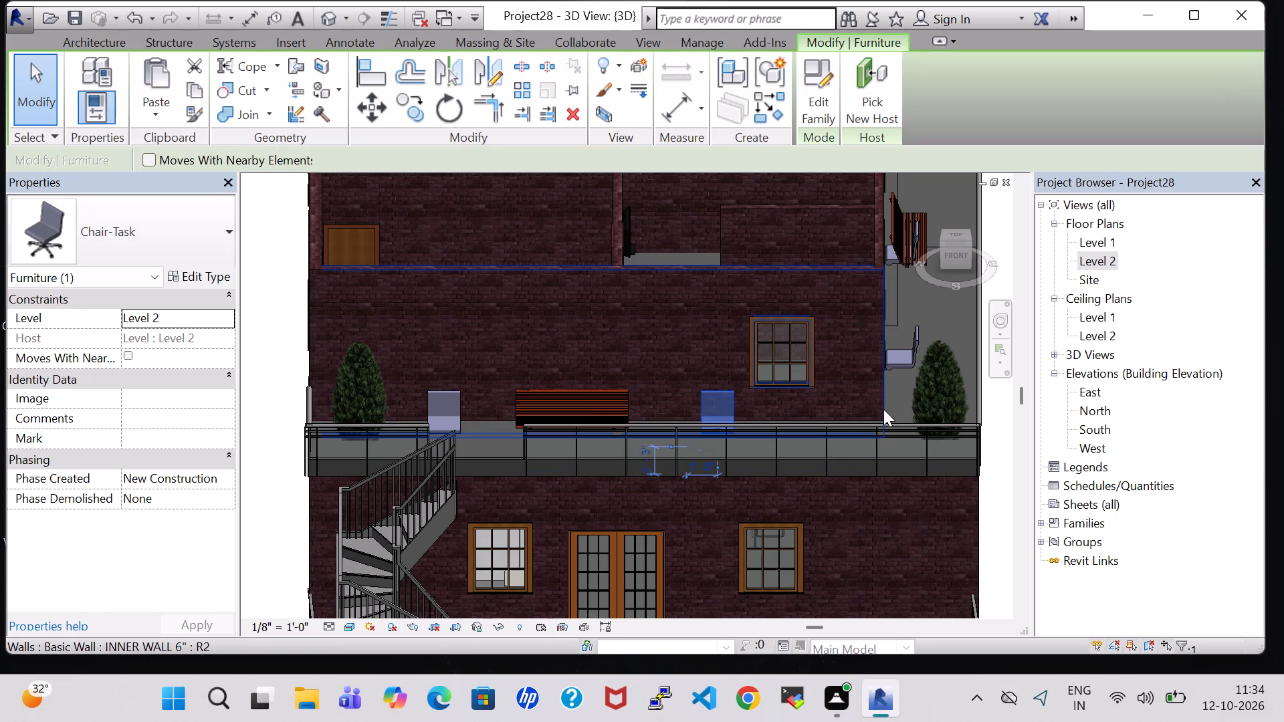
pyautogui.click(895, 400)
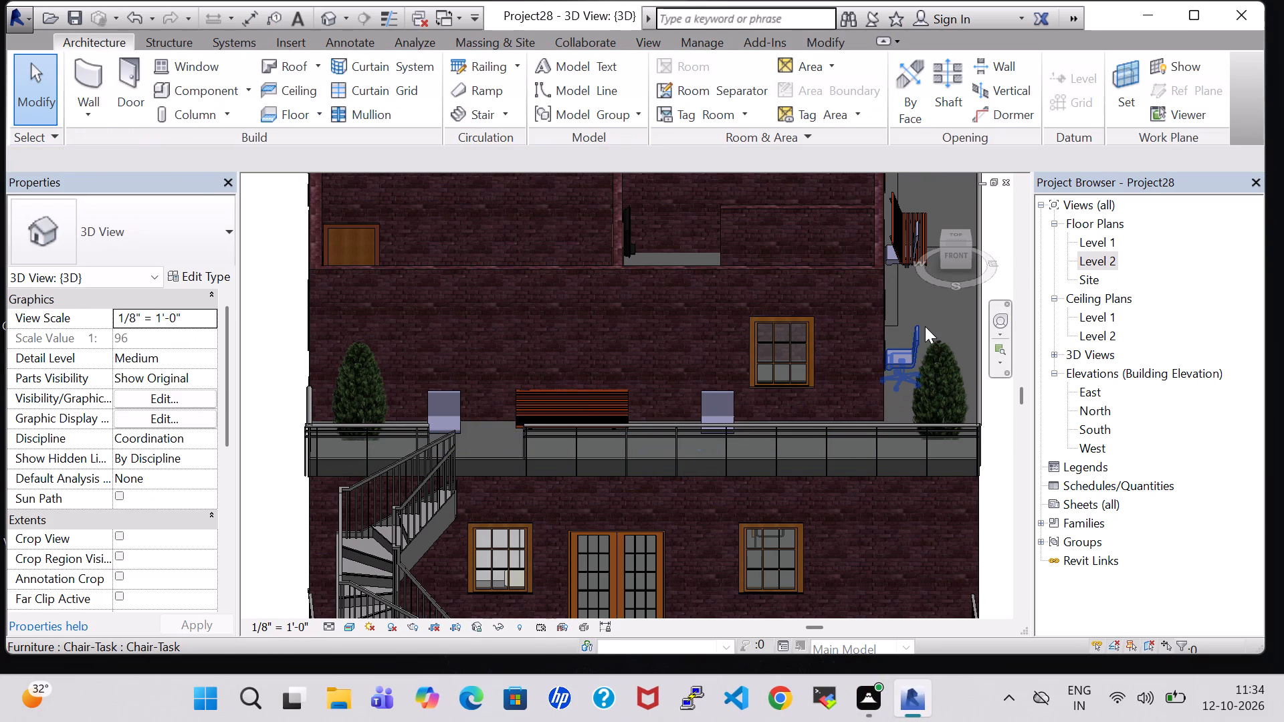
# Rotate both Chair-Task chairs along the side wall of the Level 2 terrace by 180 degrees, including the one overlapping the park bench.
pyautogui.moveTo(925, 326); pyautogui.dragTo(801, 355, button='middle')
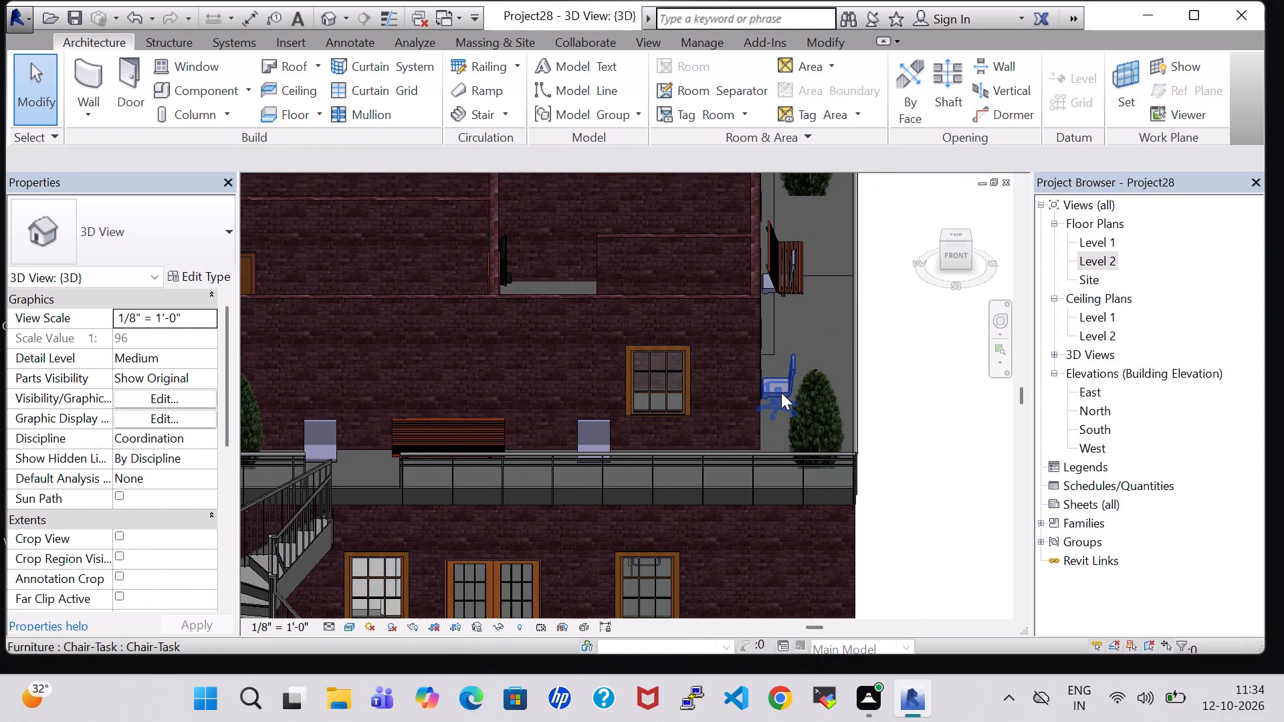
pyautogui.click(781, 392)
pyautogui.press('space')
pyautogui.press('space')
pyautogui.click(797, 340)
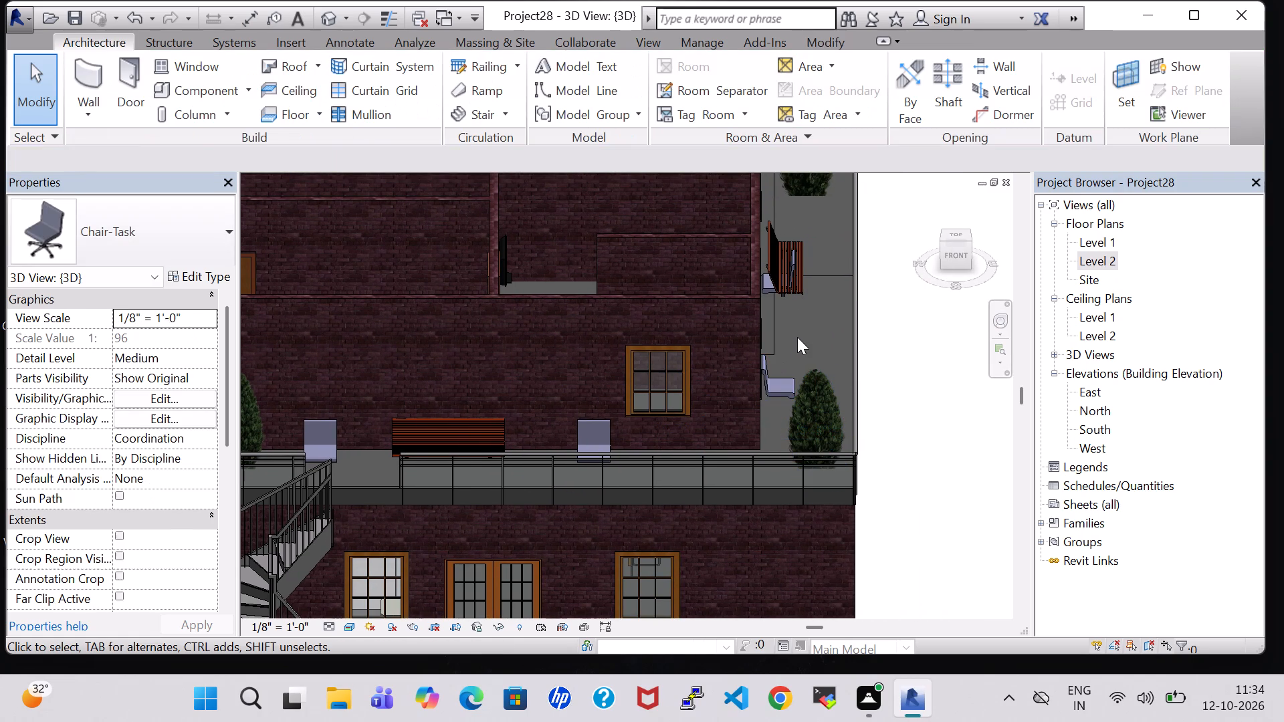
pyautogui.moveTo(803, 326); pyautogui.dragTo(582, 447, button='middle')
pyautogui.keyDown('shift'); pyautogui.moveTo(743, 358); pyautogui.dragTo(597, 385, button='middle'); pyautogui.keyUp('shift')
pyautogui.keyDown('shift'); pyautogui.middleClick(597, 385); pyautogui.keyUp('shift')
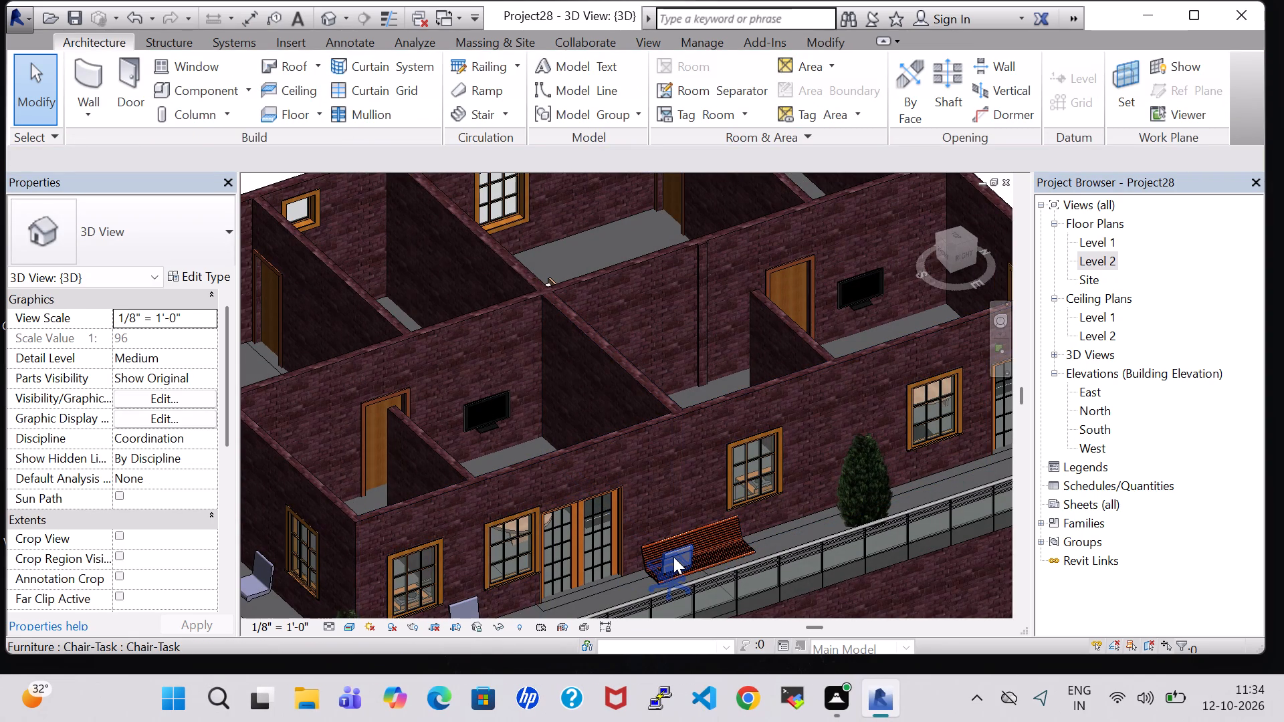
pyautogui.click(673, 556)
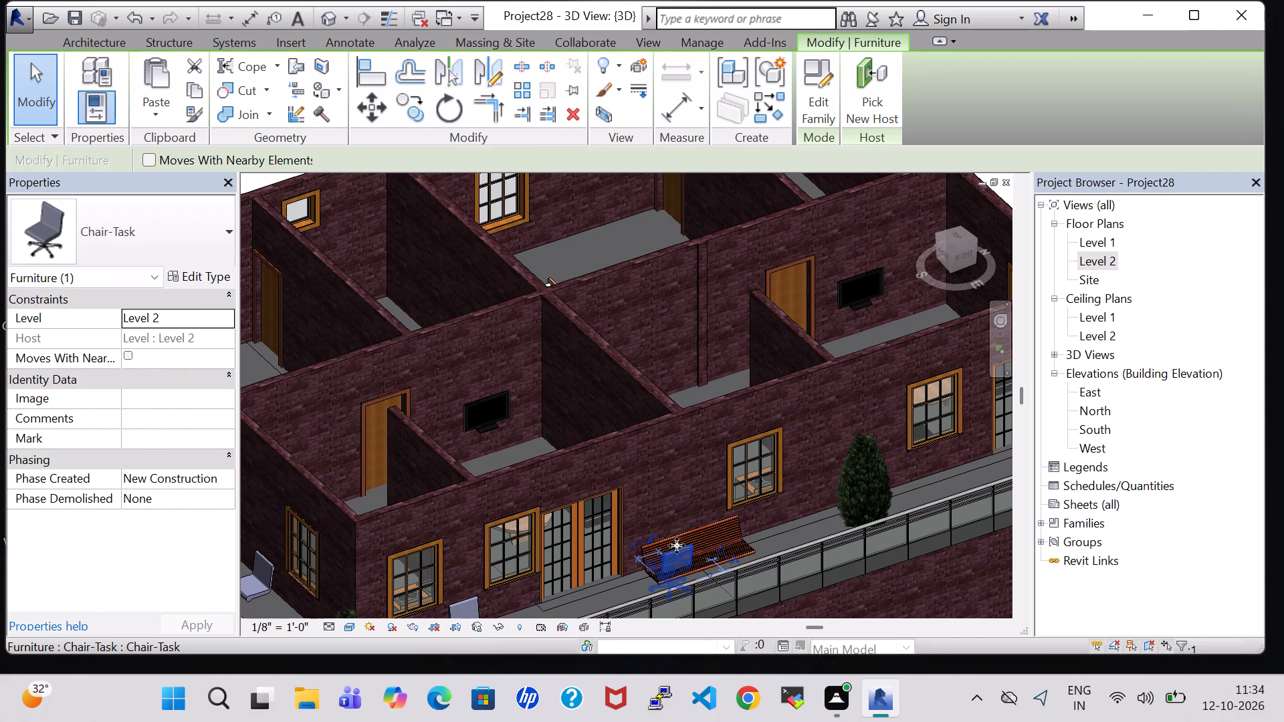
pyautogui.press('space')
pyautogui.press('space')
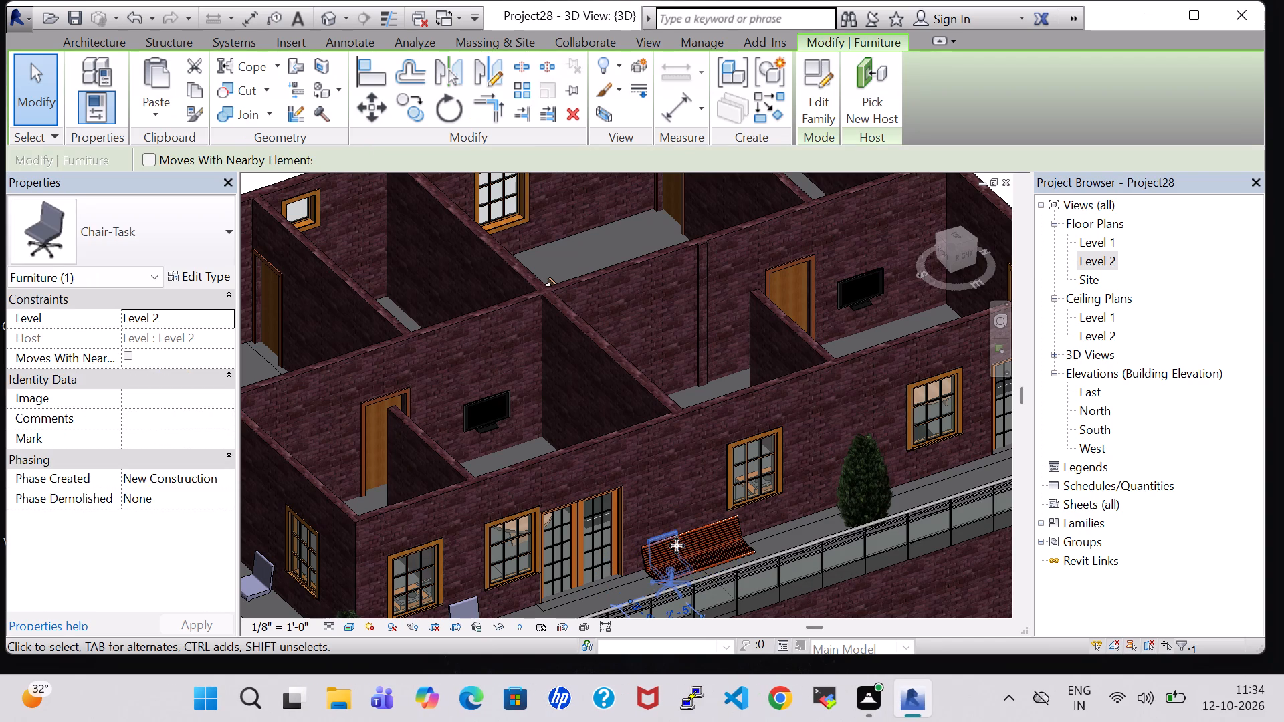
# Nudge the chair overlapping the park bench along the side terrace, past the bench and the juniper tree, to just beyond the tree.
pyautogui.press('Right')
pyautogui.press('Right')
pyautogui.press('Right')
pyautogui.press('Right')
pyautogui.press('Right')
pyautogui.press('Right')
pyautogui.press('Right')
pyautogui.press('Right')
pyautogui.press('Right')
pyautogui.press('Right')
pyautogui.press('Right')
pyautogui.press('Right')
pyautogui.press('Right')
pyautogui.press('Right')
pyautogui.press('Right')
pyautogui.press('Right')
pyautogui.press('Right')
pyautogui.press('Right')
pyautogui.press('Right')
pyautogui.press('Right')
pyautogui.press('Right')
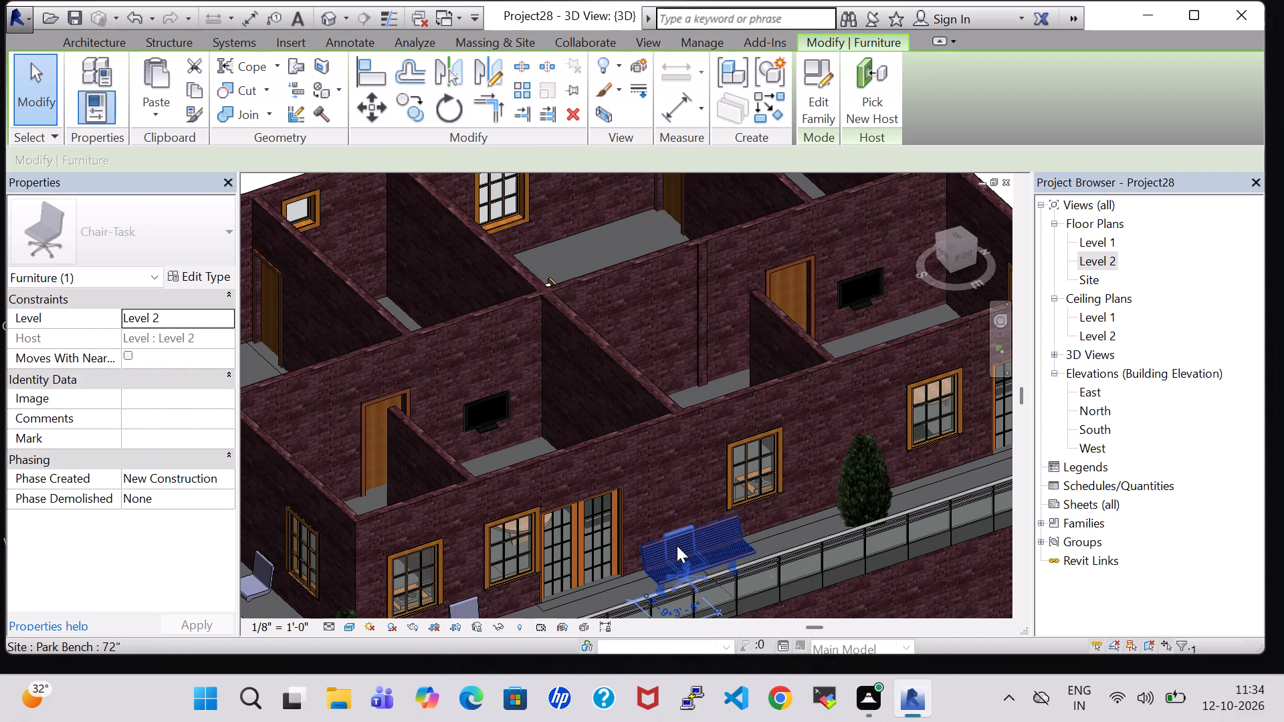
pyautogui.press('Right')
pyautogui.press('Right')
pyautogui.press('Right')
pyautogui.press('Right')
pyautogui.press('Right')
pyautogui.press('Right')
pyautogui.press('Right')
pyautogui.press('Right')
pyautogui.press('Right')
pyautogui.press('Right')
pyautogui.press('Right')
pyautogui.press('Right')
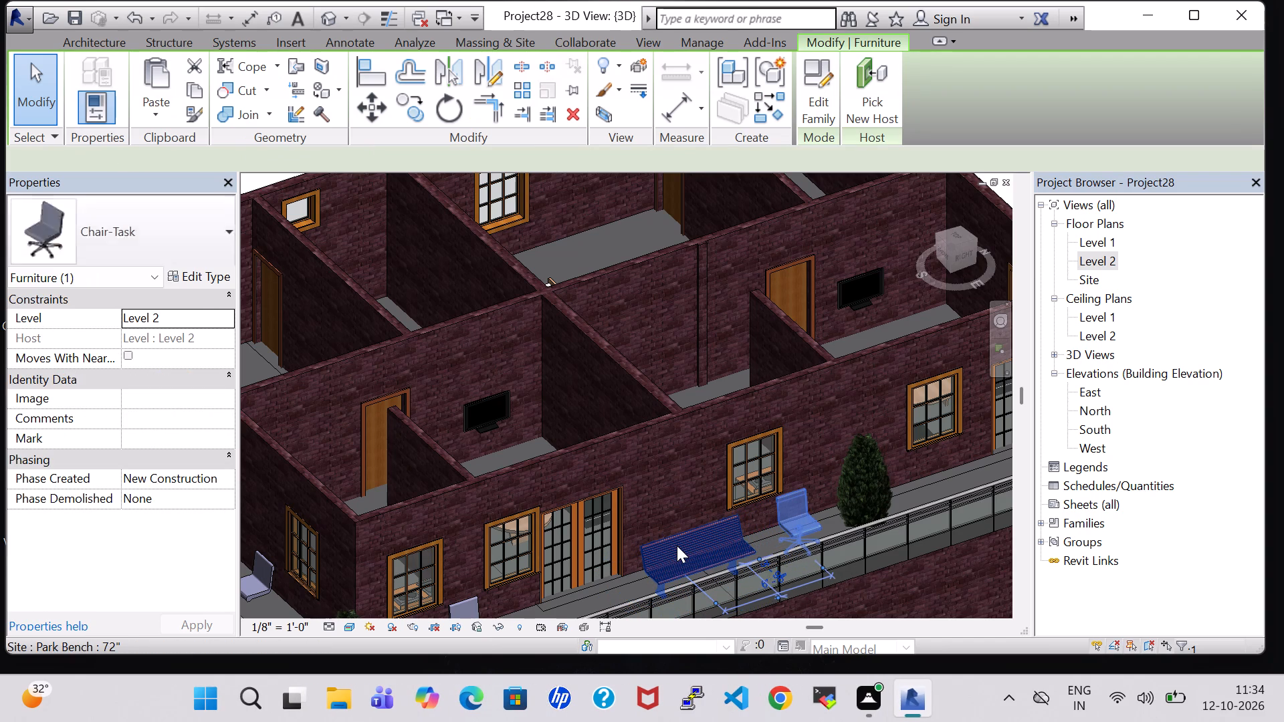
pyautogui.press('Right')
pyautogui.press('Right')
pyautogui.press('Right')
pyautogui.press('Right')
pyautogui.press('Right')
pyautogui.press('Right')
pyautogui.press('Right')
pyautogui.press('Right')
pyautogui.press('Right')
pyautogui.press('Right')
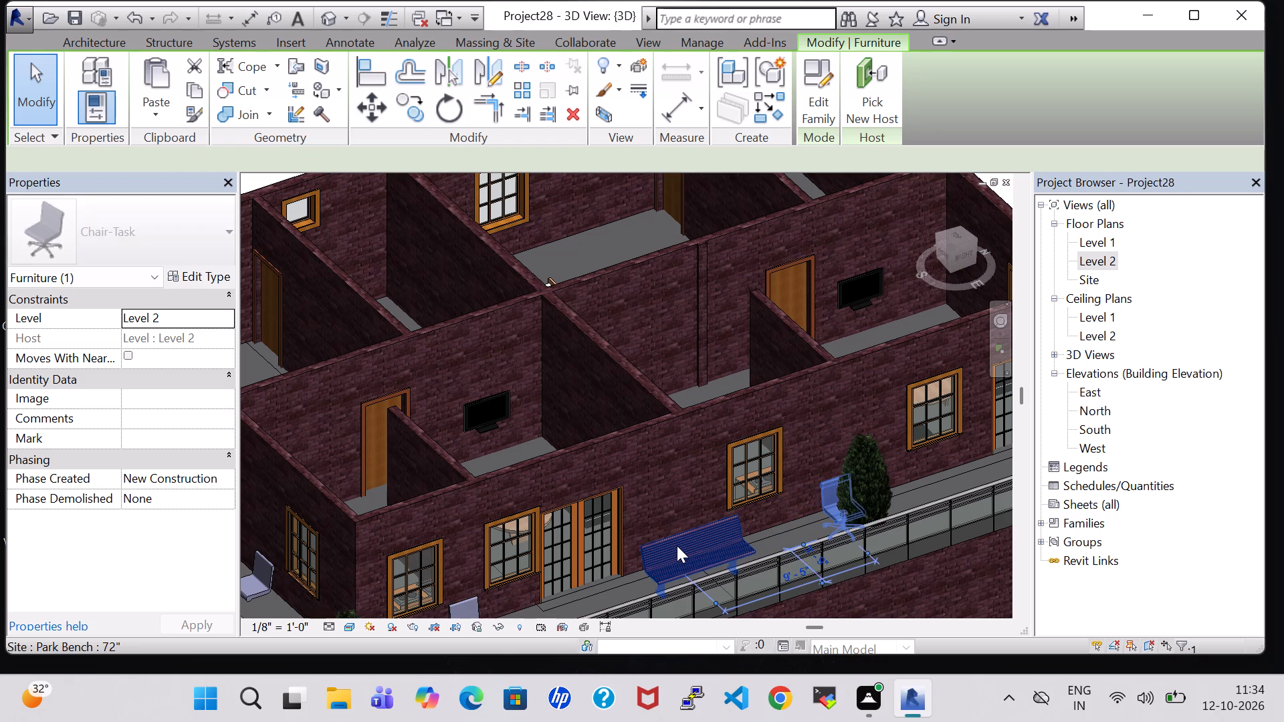
pyautogui.press('Right')
pyautogui.press('Right')
pyautogui.press('Right')
pyautogui.press('Right')
pyautogui.press('Right')
pyautogui.press('Right')
pyautogui.press('Right')
pyautogui.press('Right')
pyautogui.press('Right')
pyautogui.press('Right')
pyautogui.press('Right')
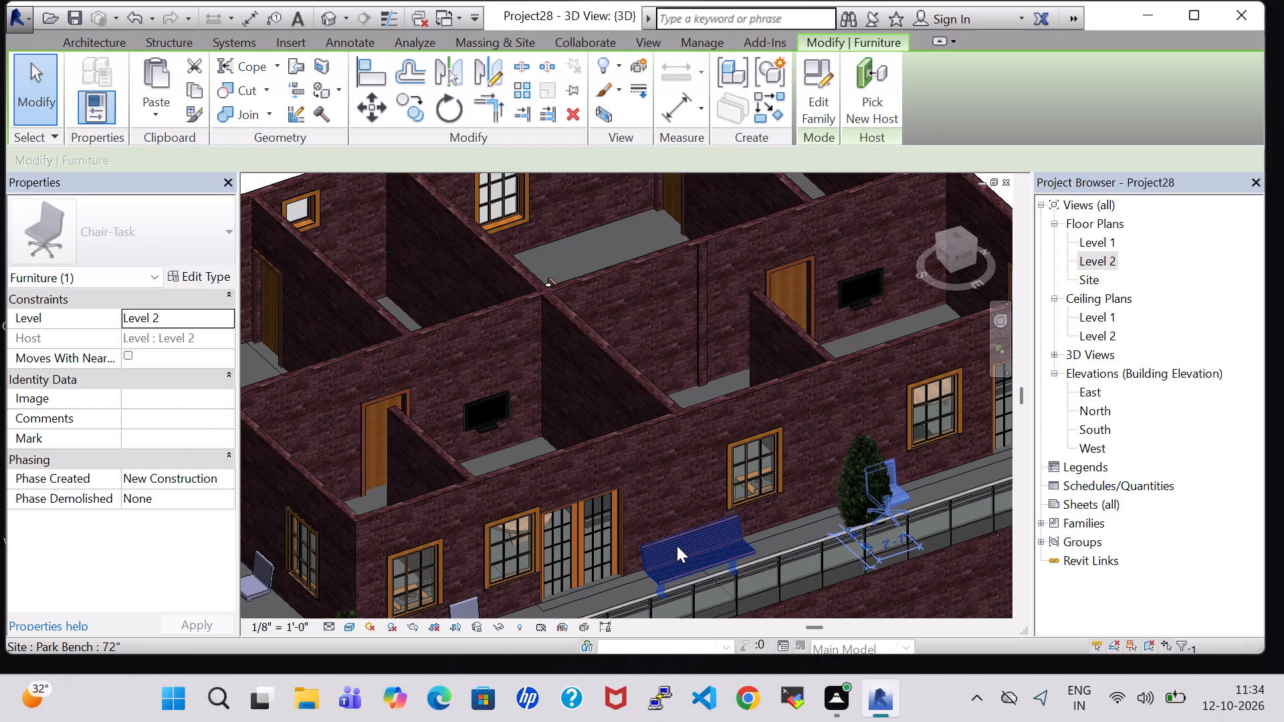
pyautogui.press('Right')
pyautogui.press('Right')
pyautogui.press('Right')
pyautogui.press('Right')
pyautogui.press('Right')
pyautogui.press('Right')
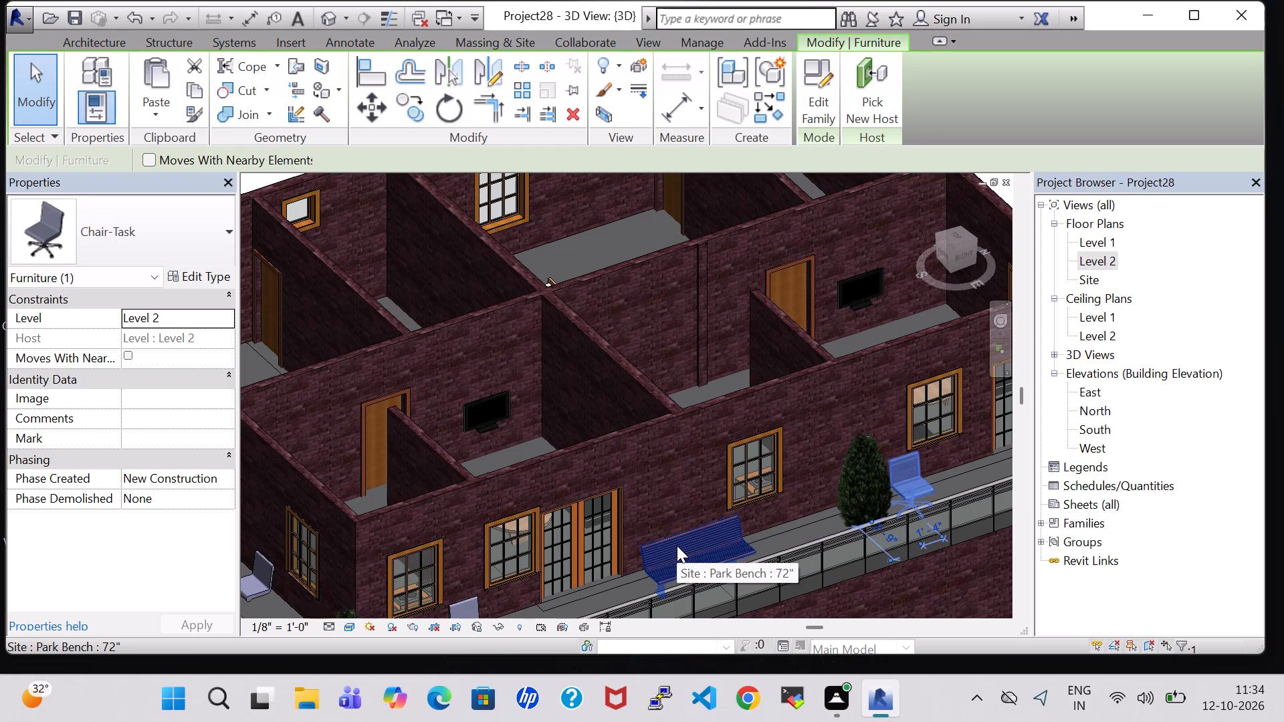
# Nudge the Chinese Juniper tree beside that chair a short way along the terrace toward the park bench.
pyautogui.click(869, 478)
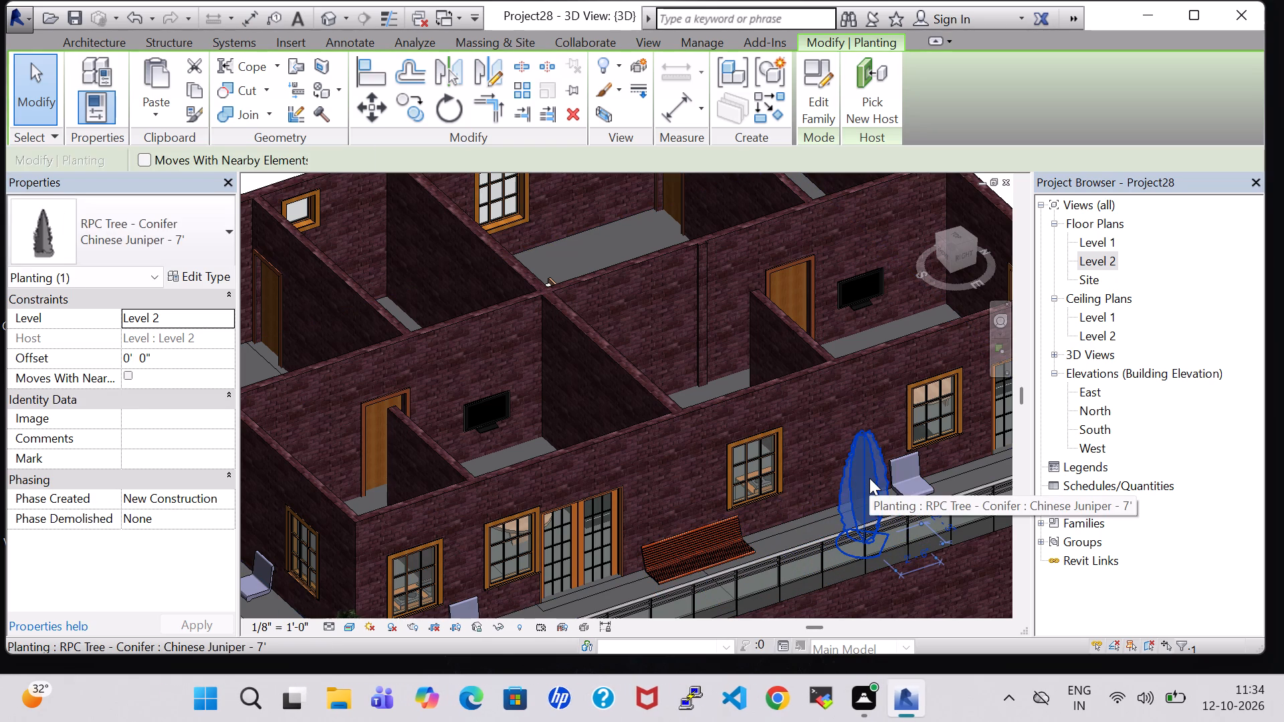
pyautogui.press('Left')
pyautogui.press('Left')
pyautogui.press('Left')
pyautogui.press('Left')
pyautogui.press('Left')
pyautogui.press('Left')
pyautogui.press('Left')
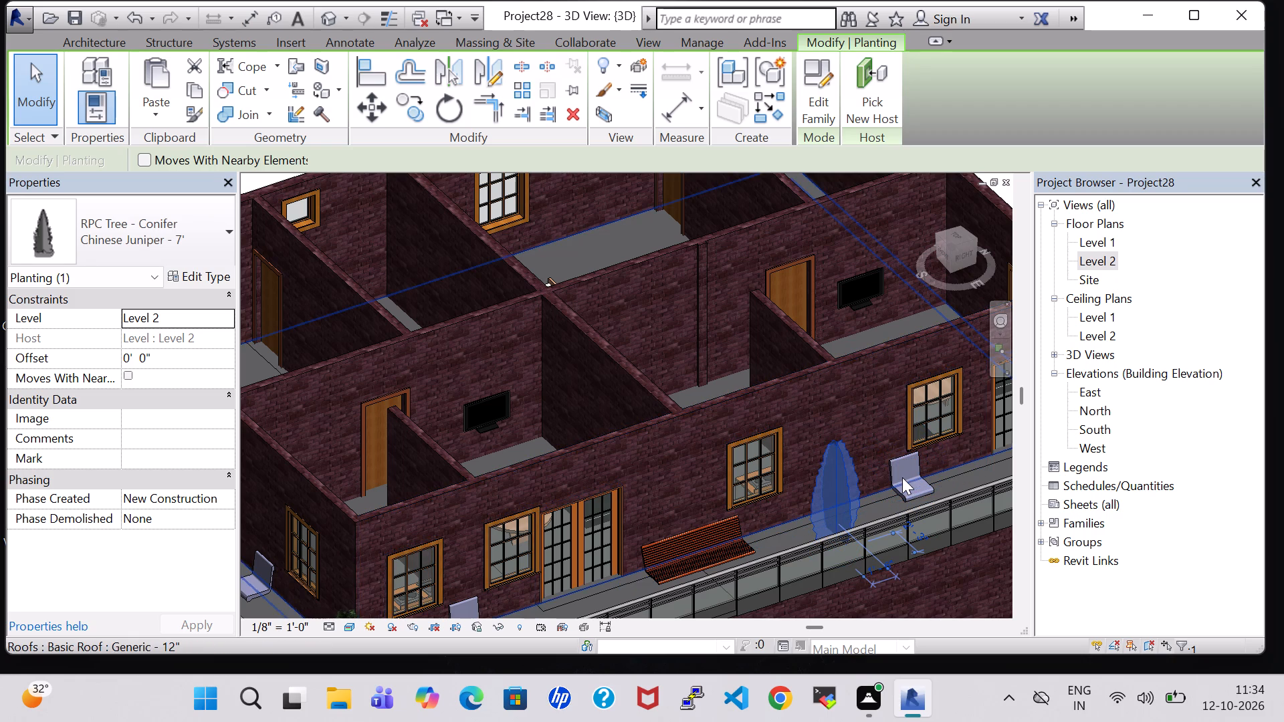
# Nudge the Chair-Task chair beyond the juniper slightly back toward the tree, keeping it on the side terrace.
pyautogui.click(903, 457)
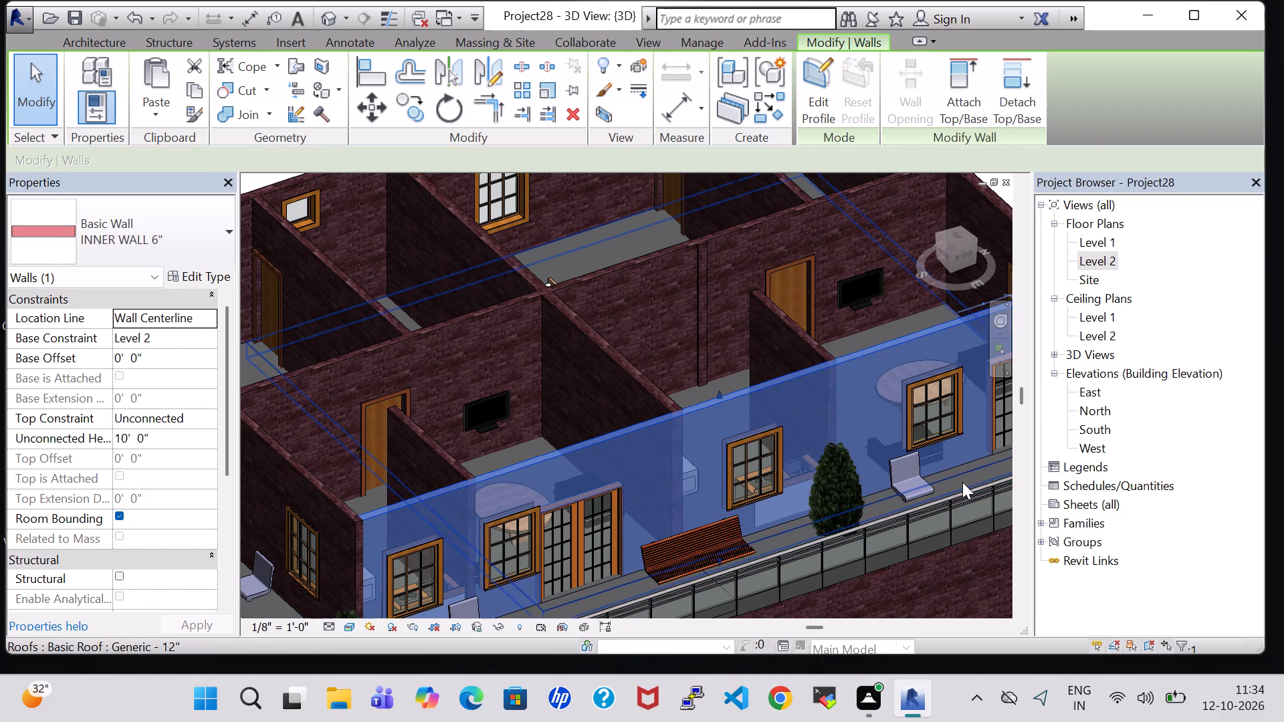
pyautogui.click(962, 482)
pyautogui.scroll(6, 962, 482)
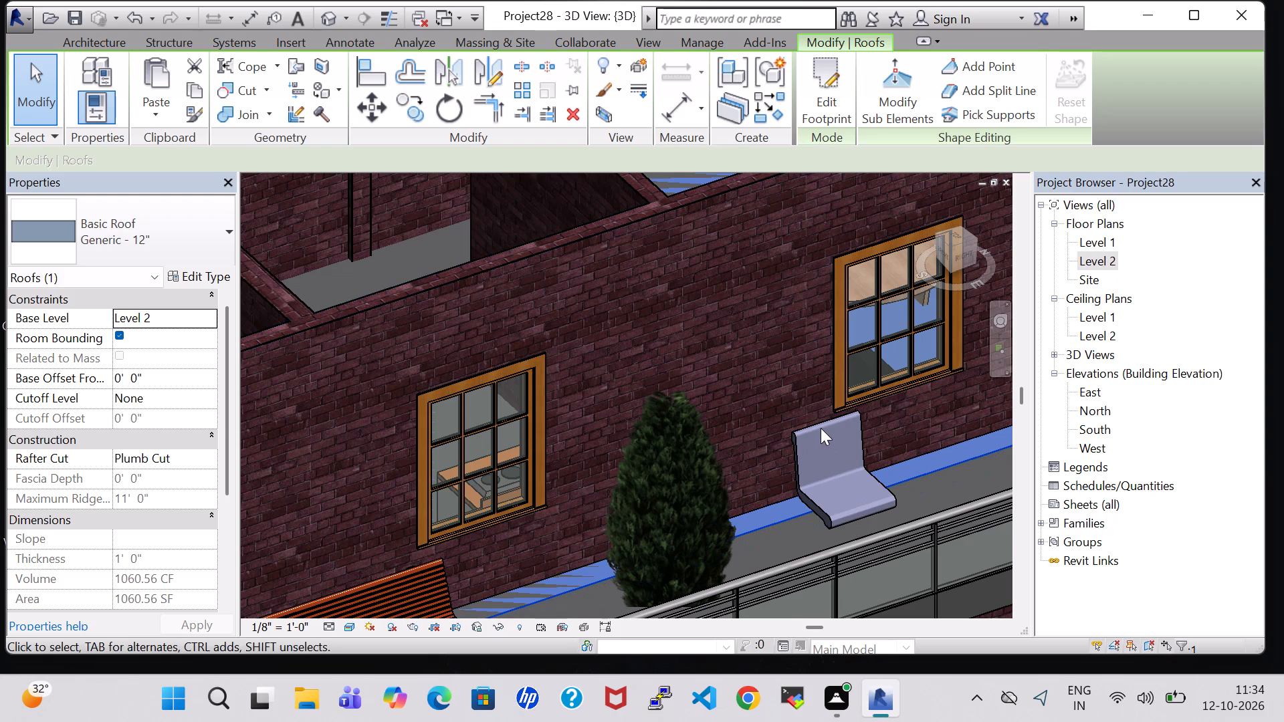
pyautogui.click(821, 423)
pyautogui.press('Left')
pyautogui.press('Left')
pyautogui.press('Left')
pyautogui.press('Left')
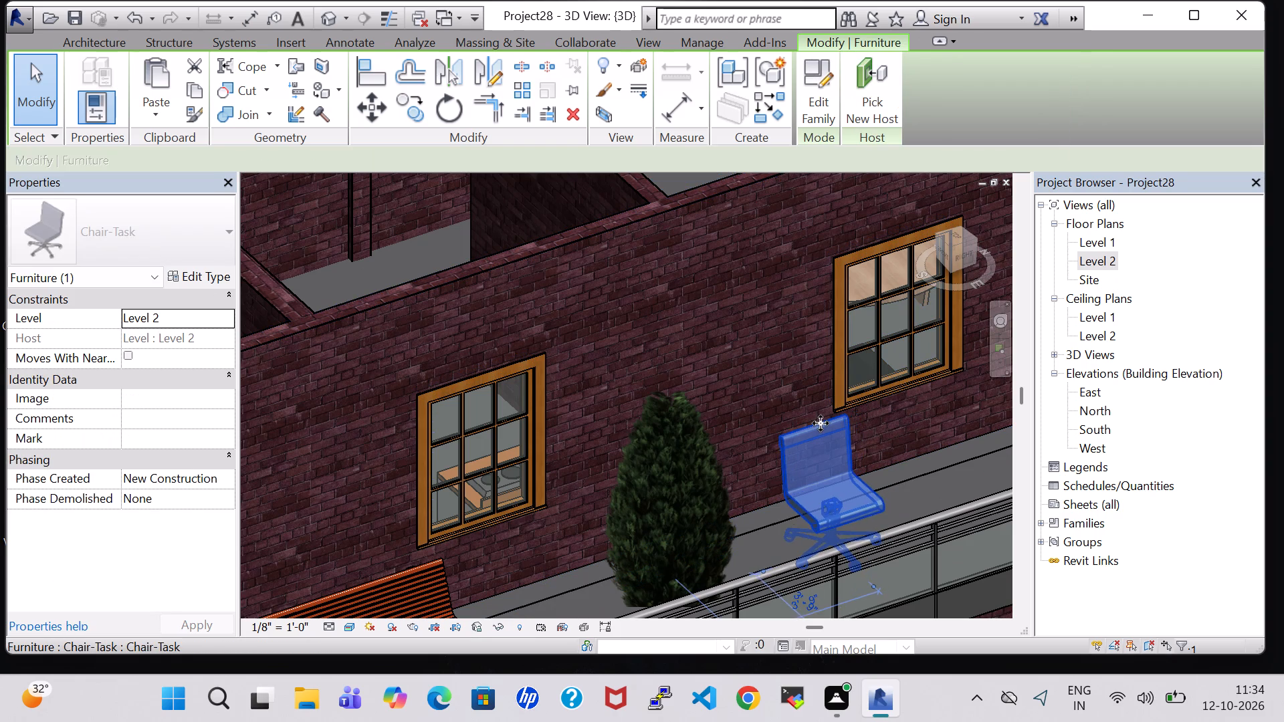
pyautogui.press('Left')
pyautogui.press('Left')
pyautogui.press('Left')
pyautogui.press('Left')
pyautogui.press('Left')
pyautogui.press('Left')
pyautogui.press('Left')
pyautogui.press('Left')
pyautogui.press('Left')
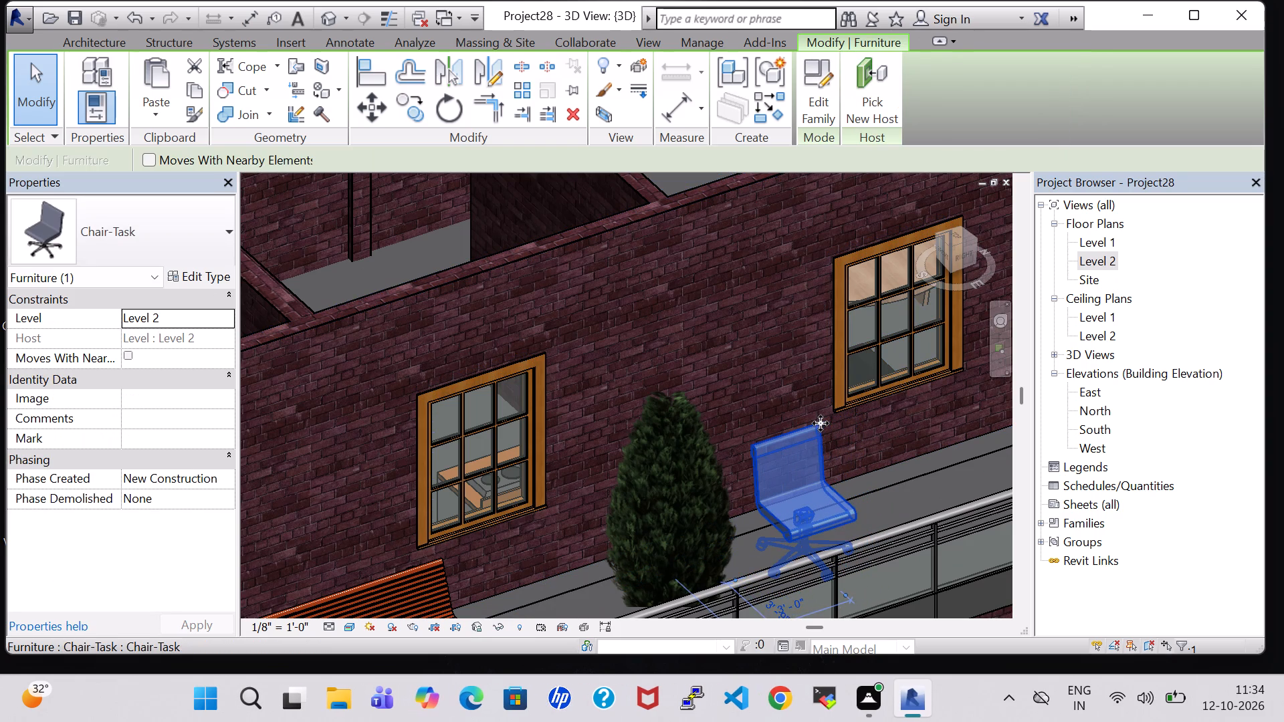
pyautogui.scroll(-13, 839, 448)
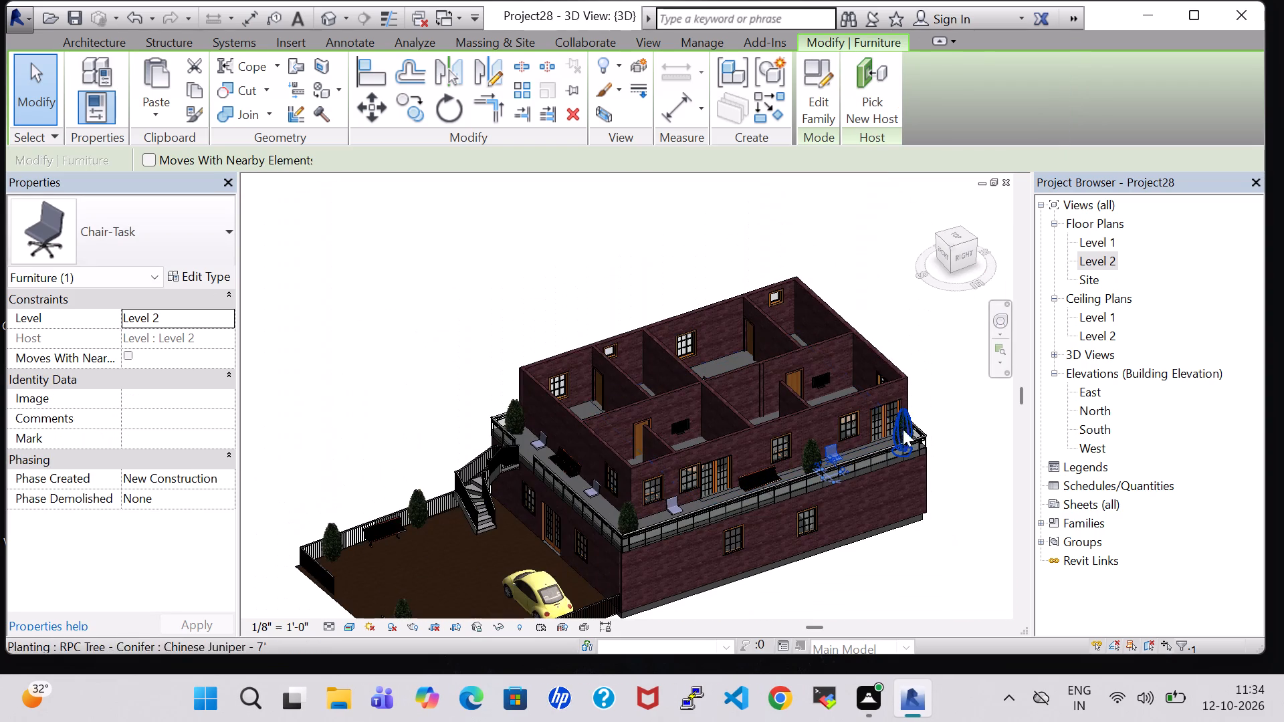
pyautogui.click(973, 366)
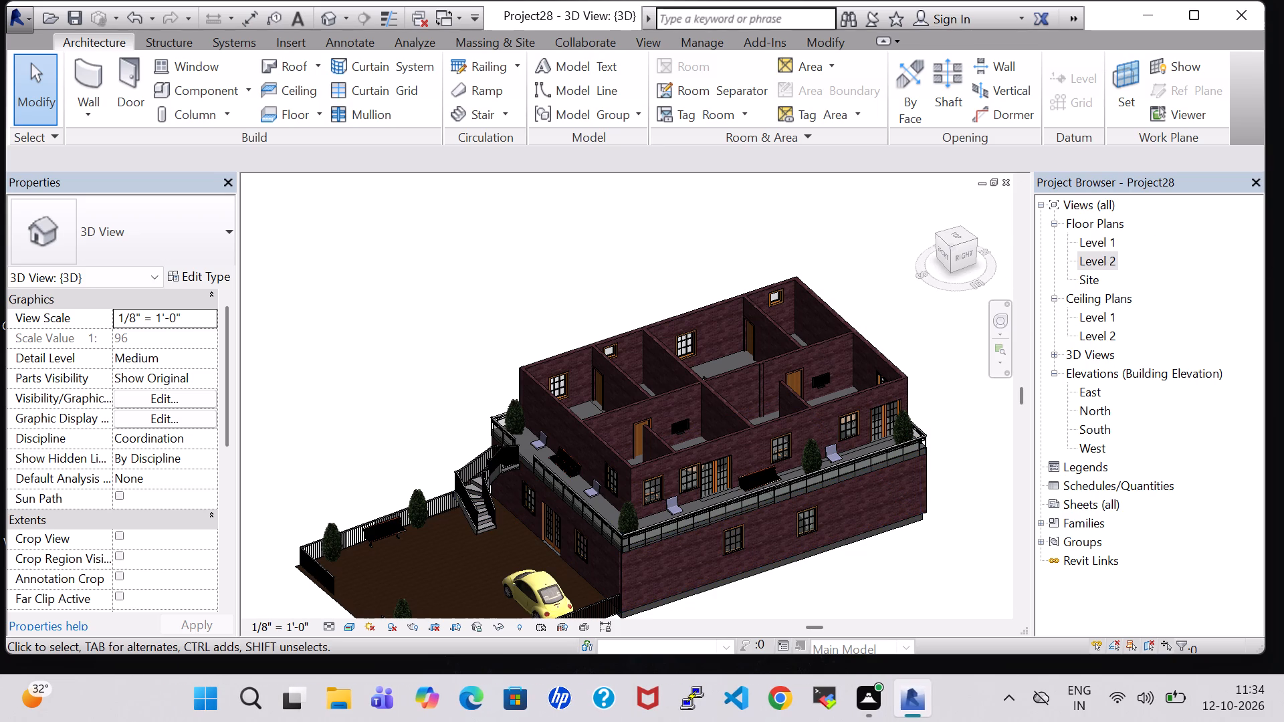
# From the Level 2 plan, browse the US Imperial family library for components, examining the Railings and Roofs folders under Profiles.
pyautogui.doubleClick(1105, 264)
pyautogui.scroll(-1, 1057, 281)
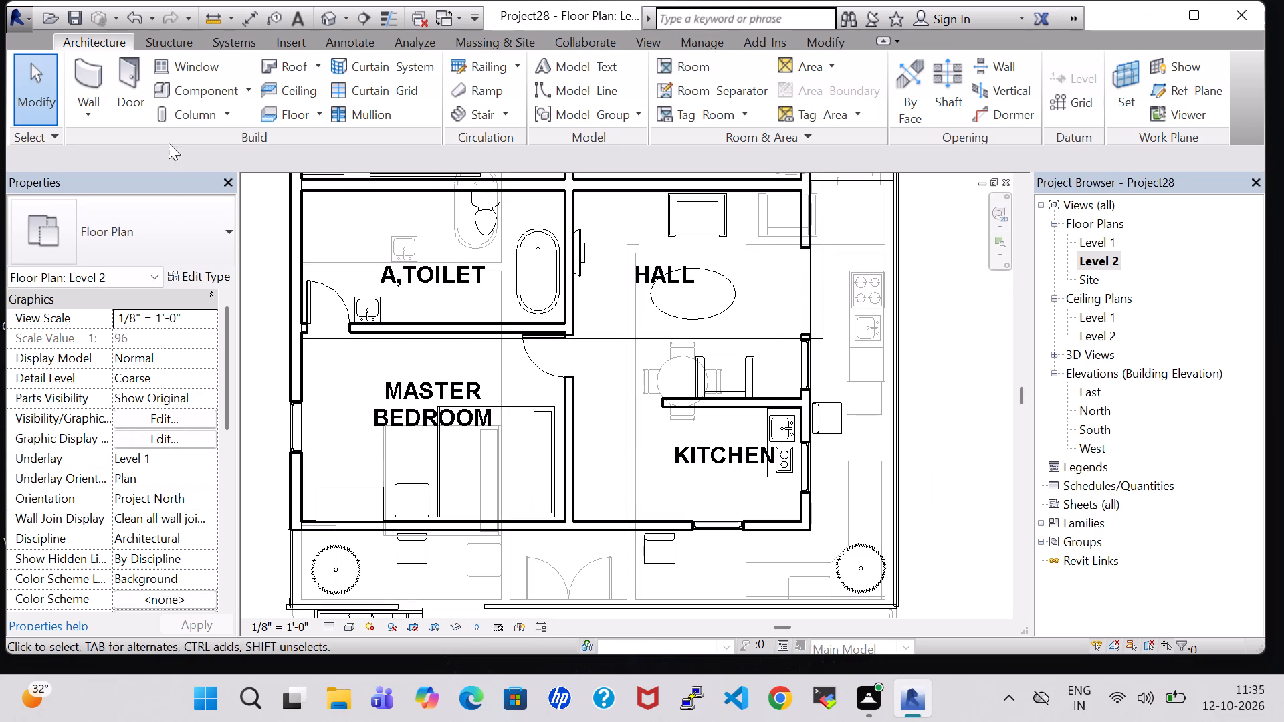
pyautogui.click(178, 89)
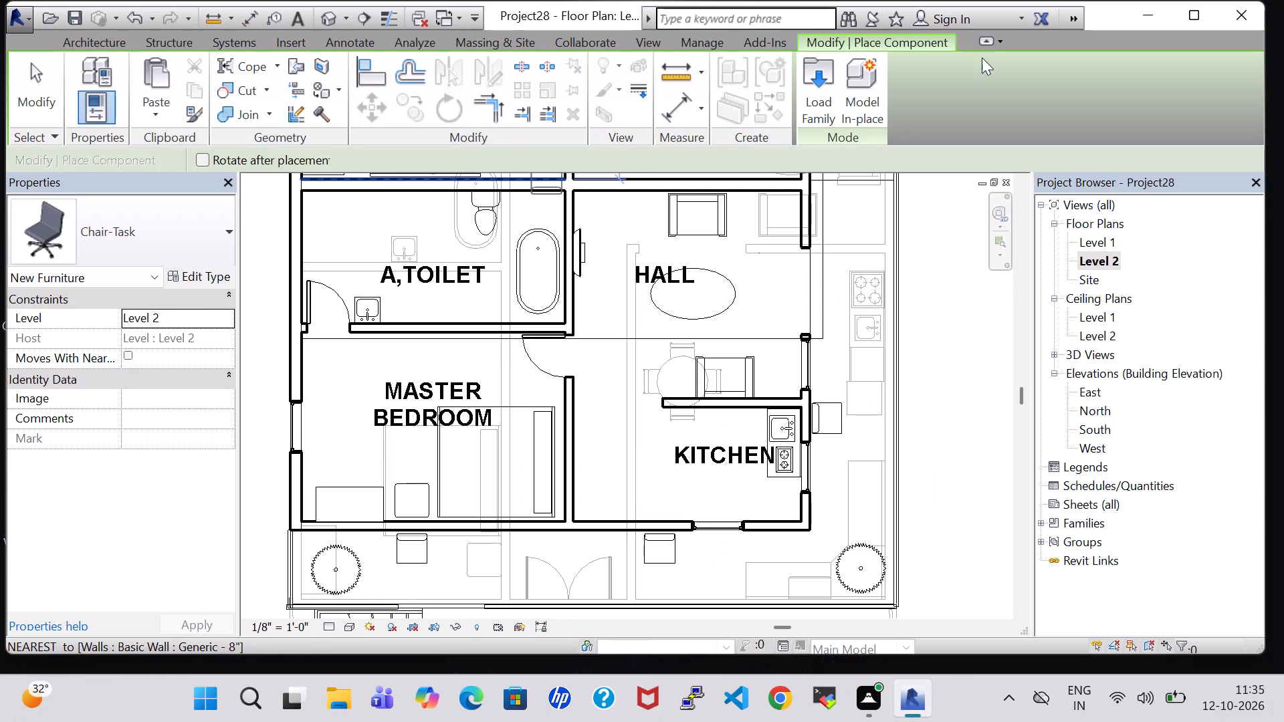
pyautogui.click(805, 87)
pyautogui.scroll(-1, 796, 338)
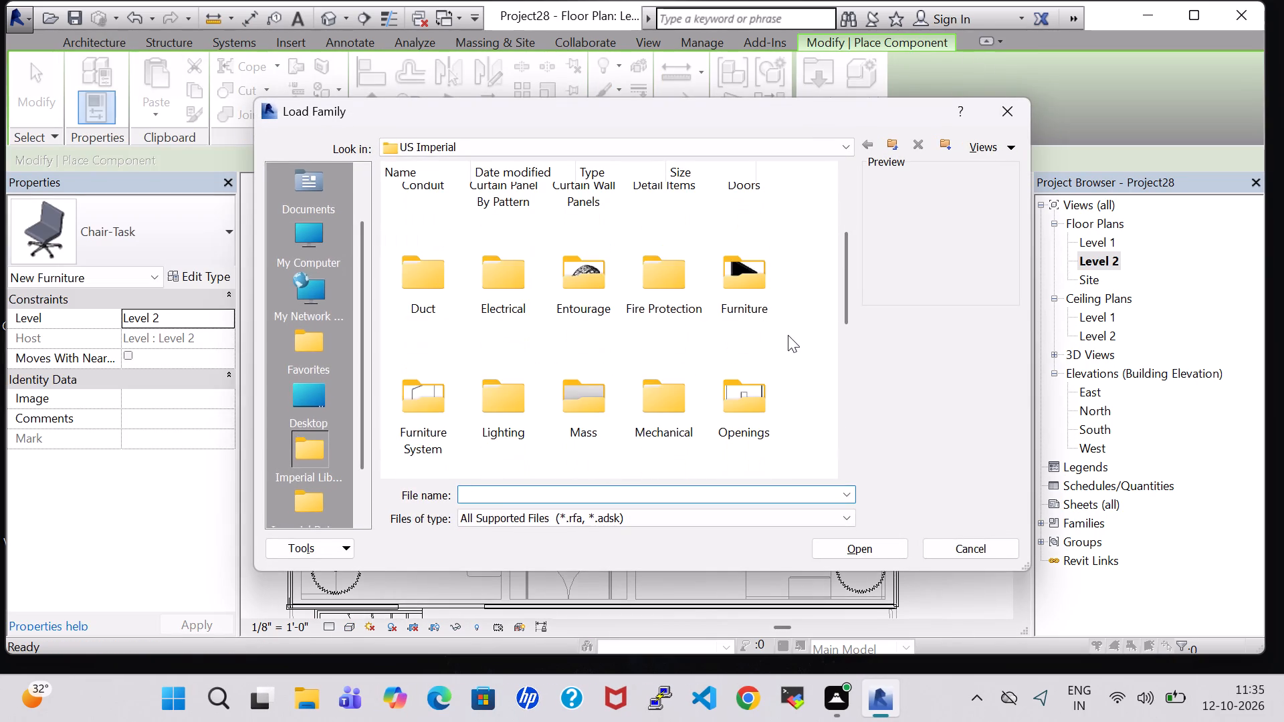
pyautogui.scroll(-1, 786, 336)
pyautogui.doubleClick(649, 340)
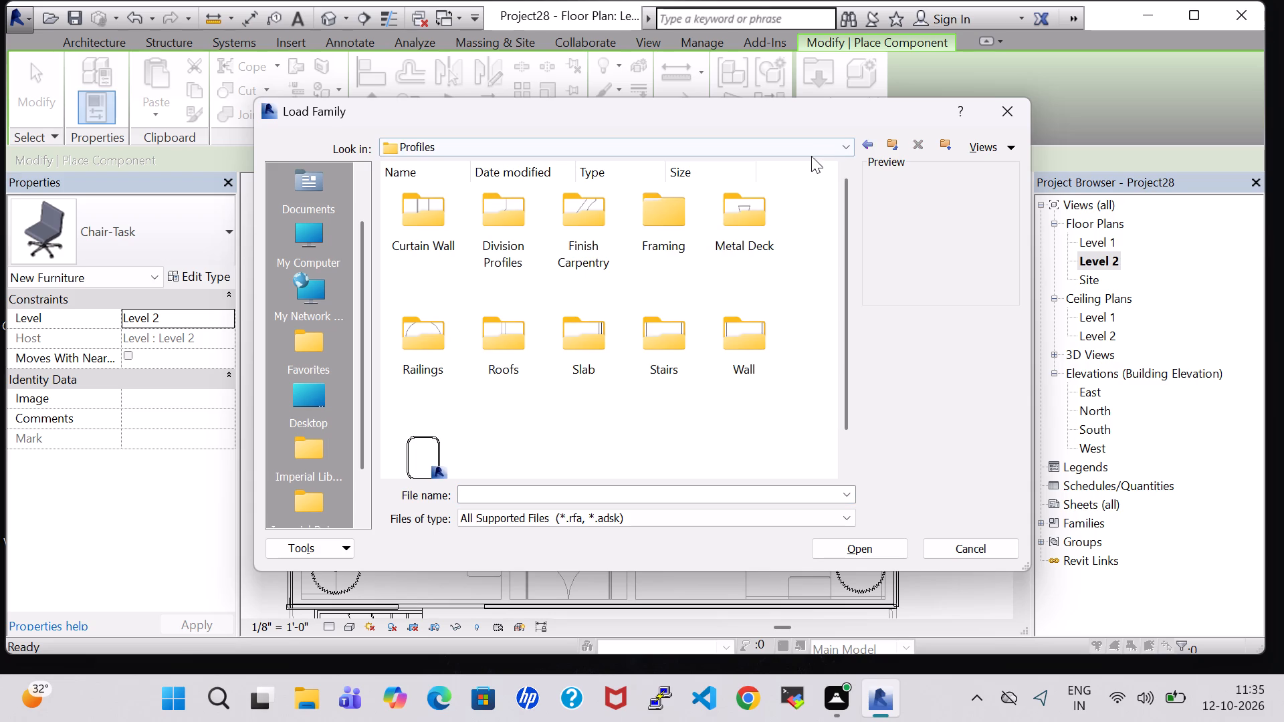
pyautogui.doubleClick(419, 328)
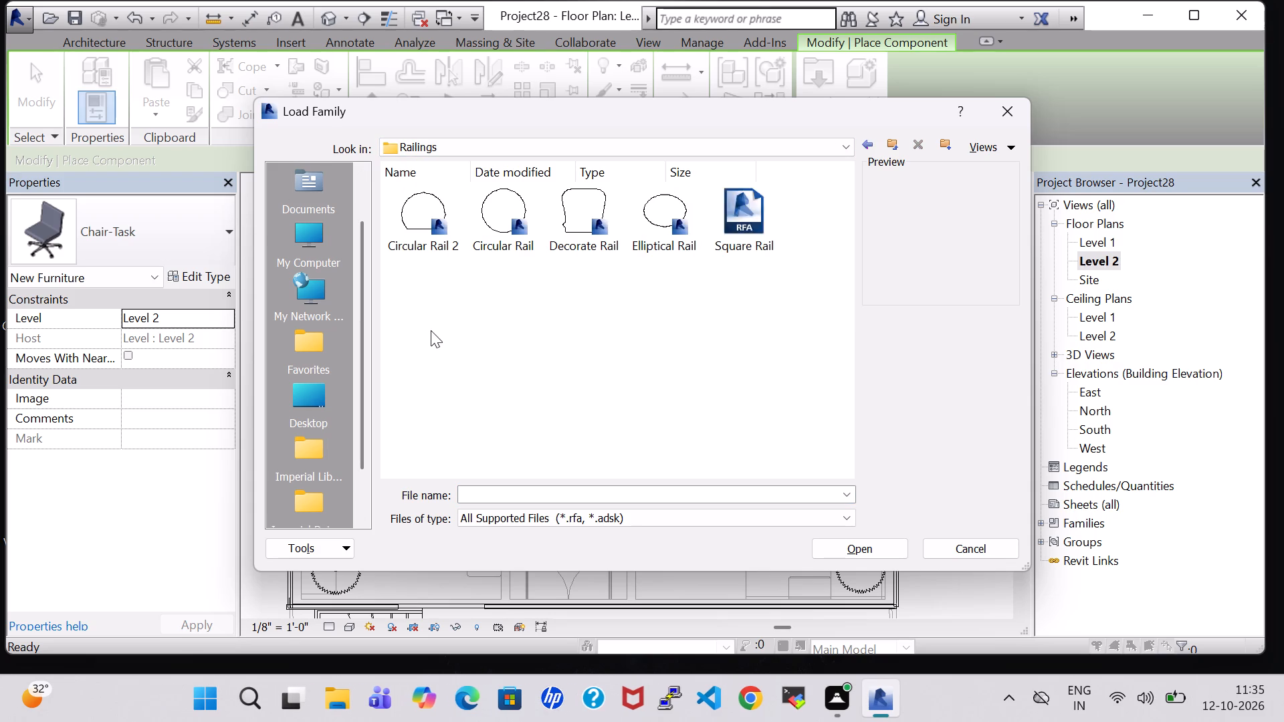
pyautogui.click(879, 148)
pyautogui.click(871, 142)
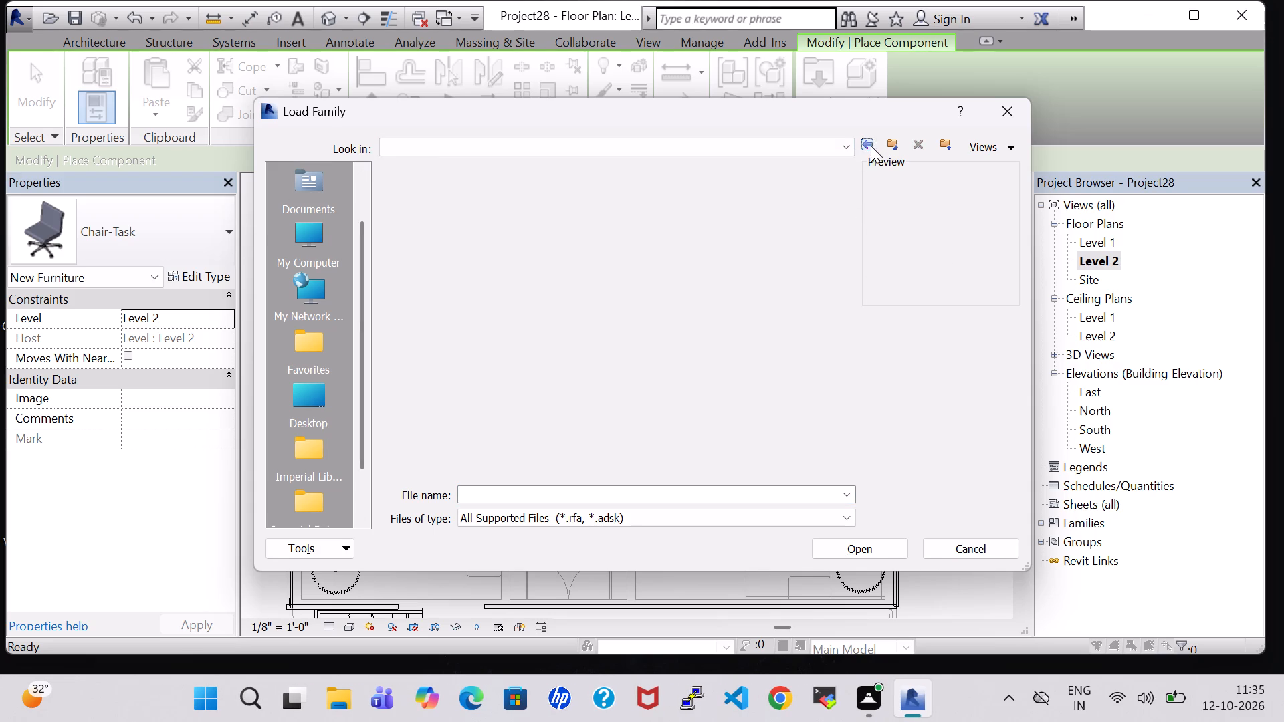
pyautogui.doubleClick(494, 334)
pyautogui.click(866, 140)
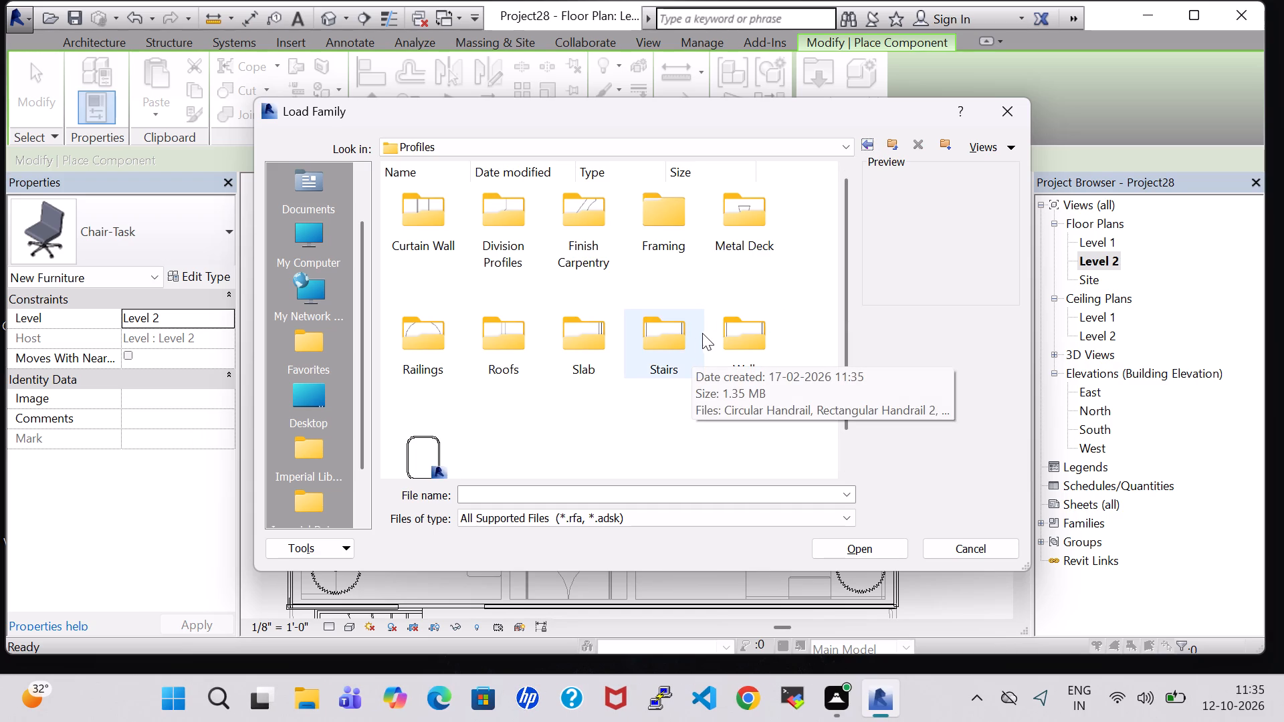
pyautogui.scroll(-1, 704, 331)
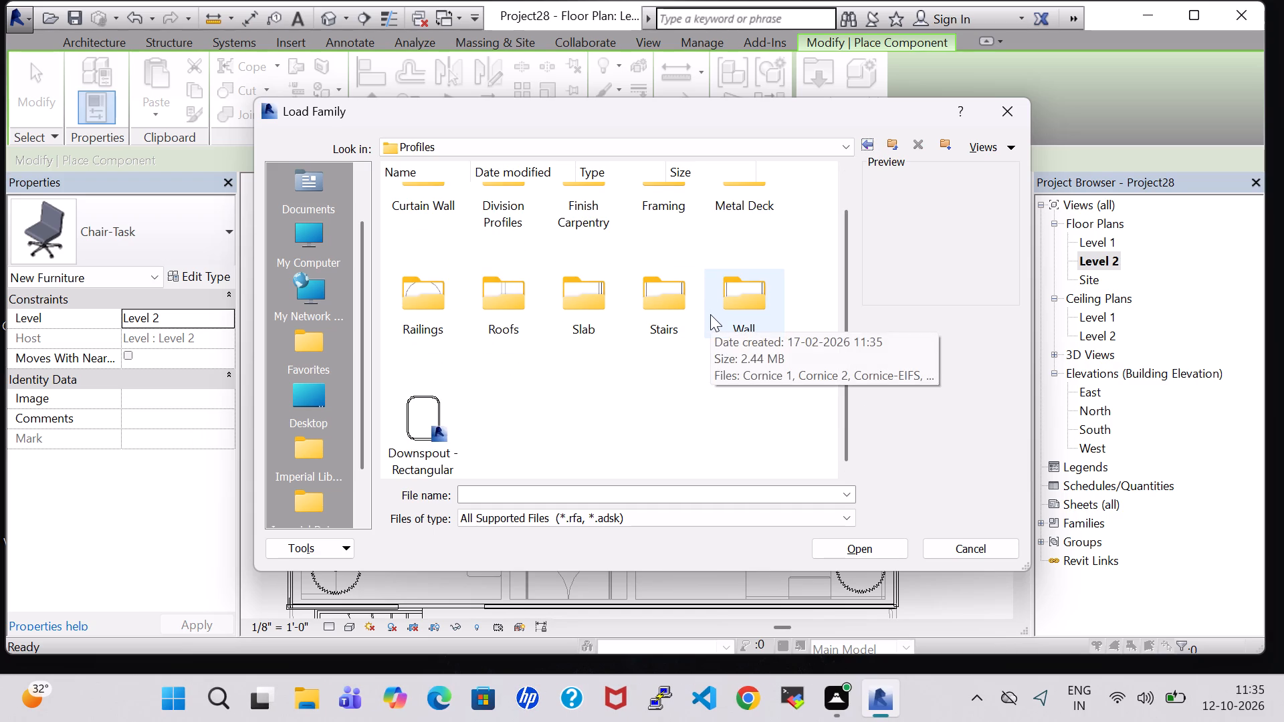
pyautogui.scroll(-1, 710, 318)
pyautogui.scroll(1, 710, 318)
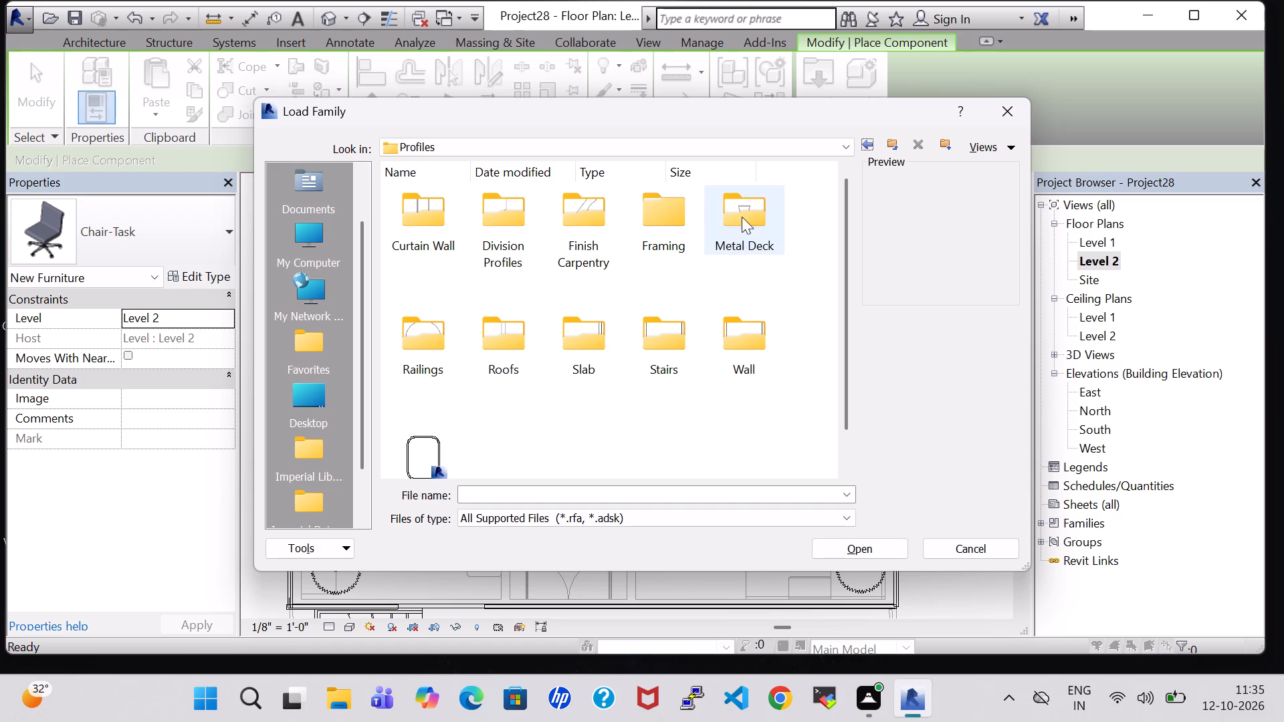
pyautogui.click(866, 142)
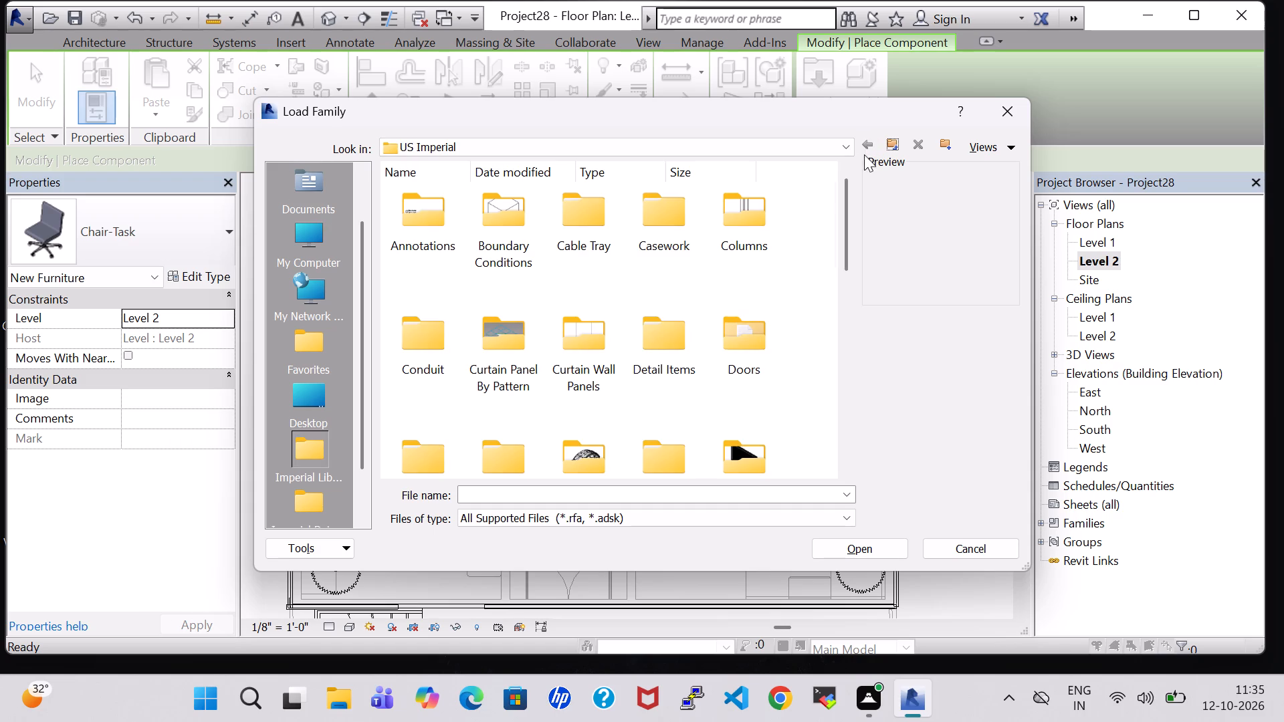
pyautogui.click(667, 371)
pyautogui.scroll(-1, 877, 267)
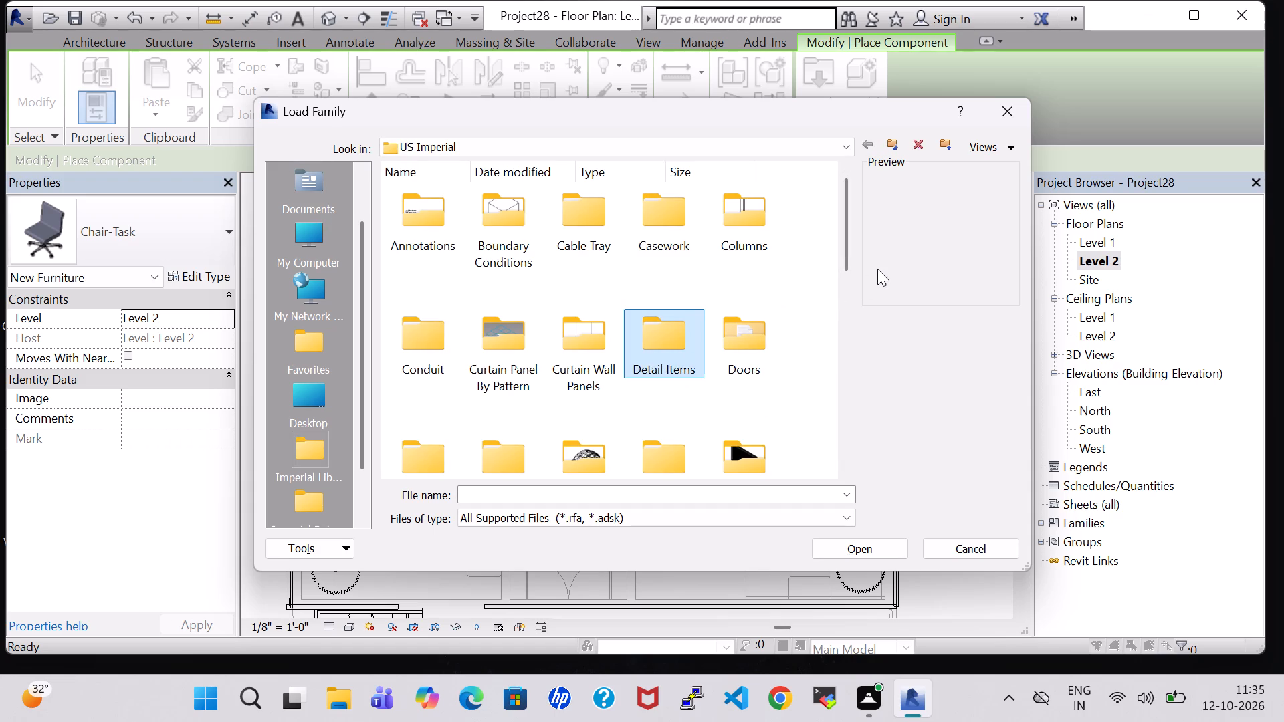
pyautogui.scroll(-2, 877, 269)
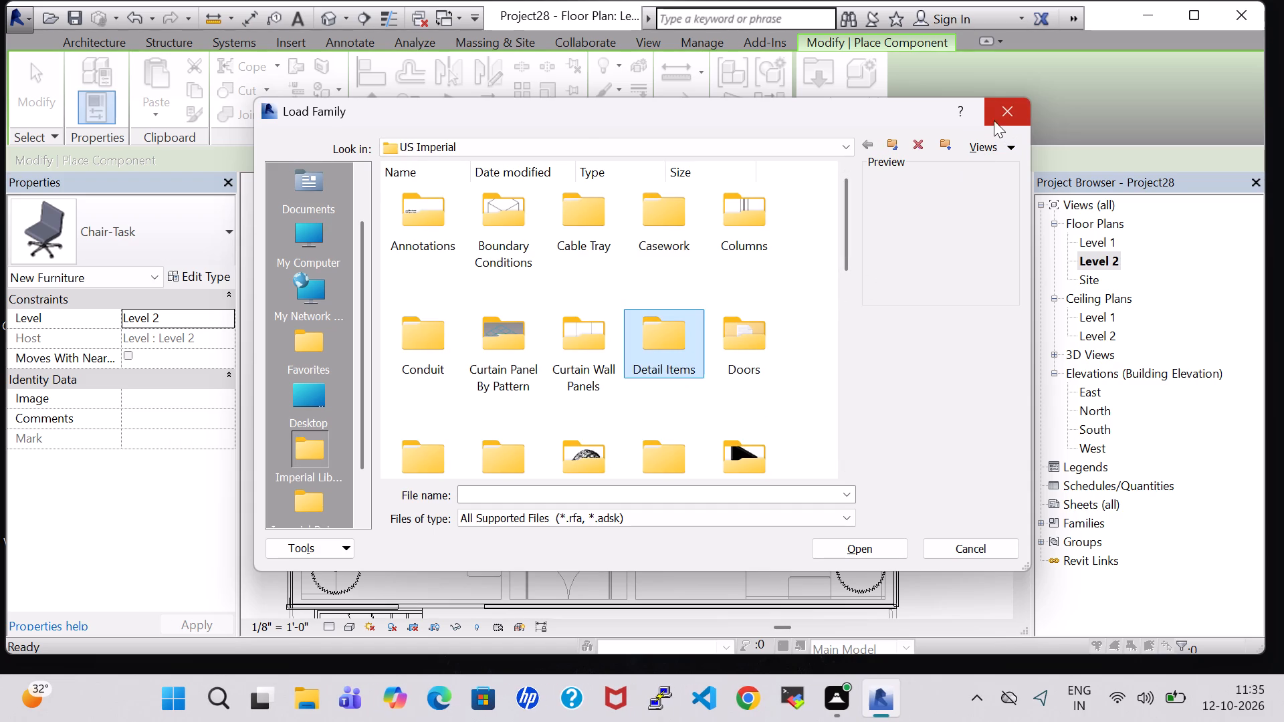
pyautogui.click(997, 120)
pyautogui.scroll(-3, 837, 374)
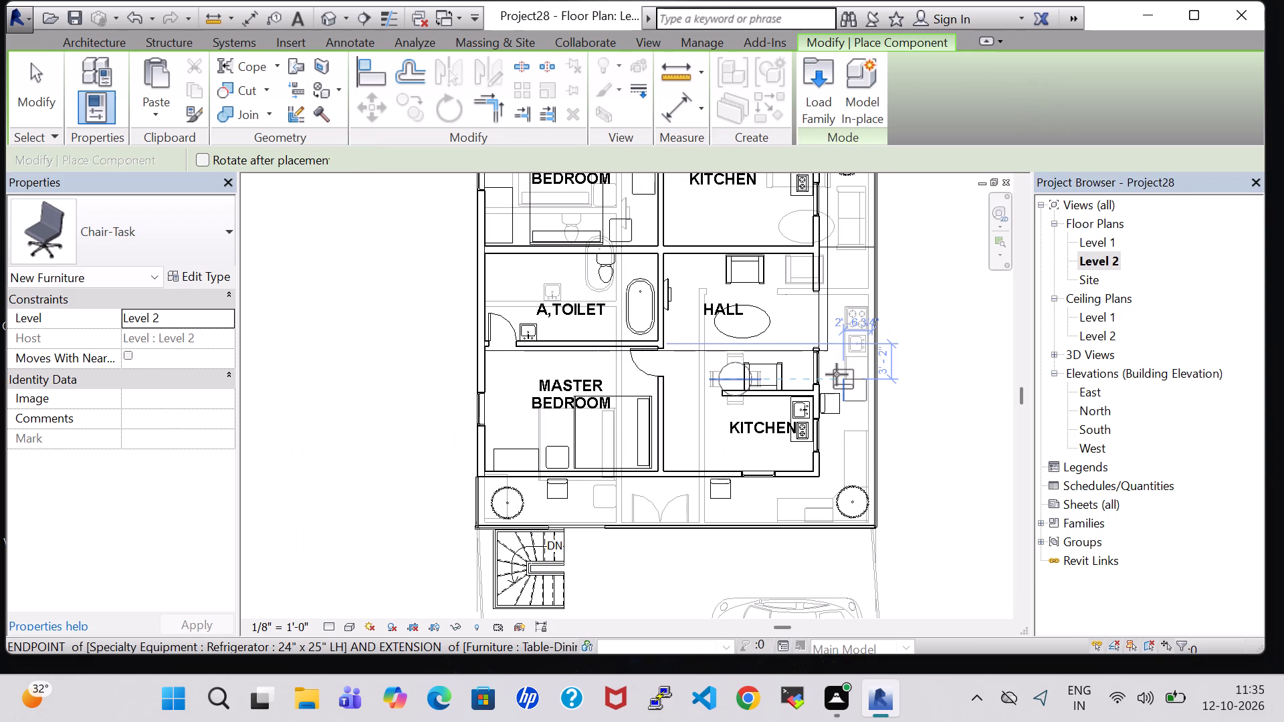
pyautogui.press('Escape')
pyautogui.press('Escape')
pyautogui.click(898, 369)
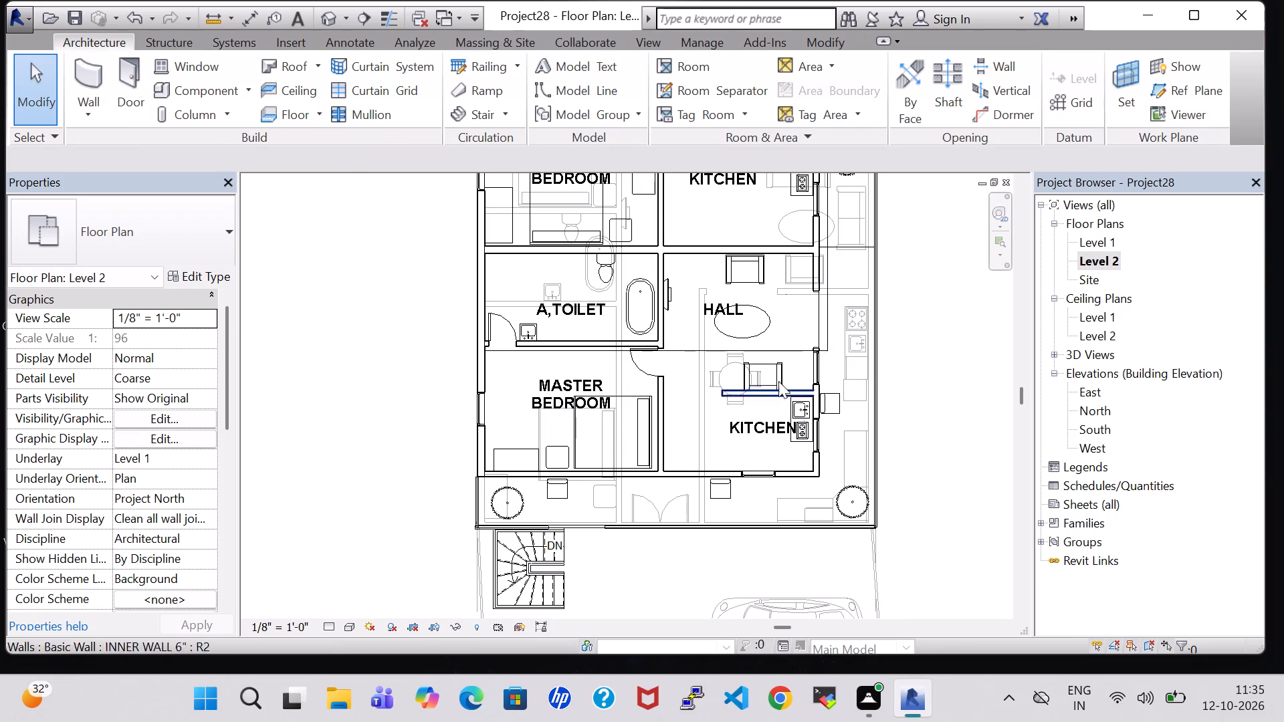
# On the Level 1 plan, edit the path of the slanted car parking railing on the stair side and delete its sketch line.
pyautogui.doubleClick(1098, 247)
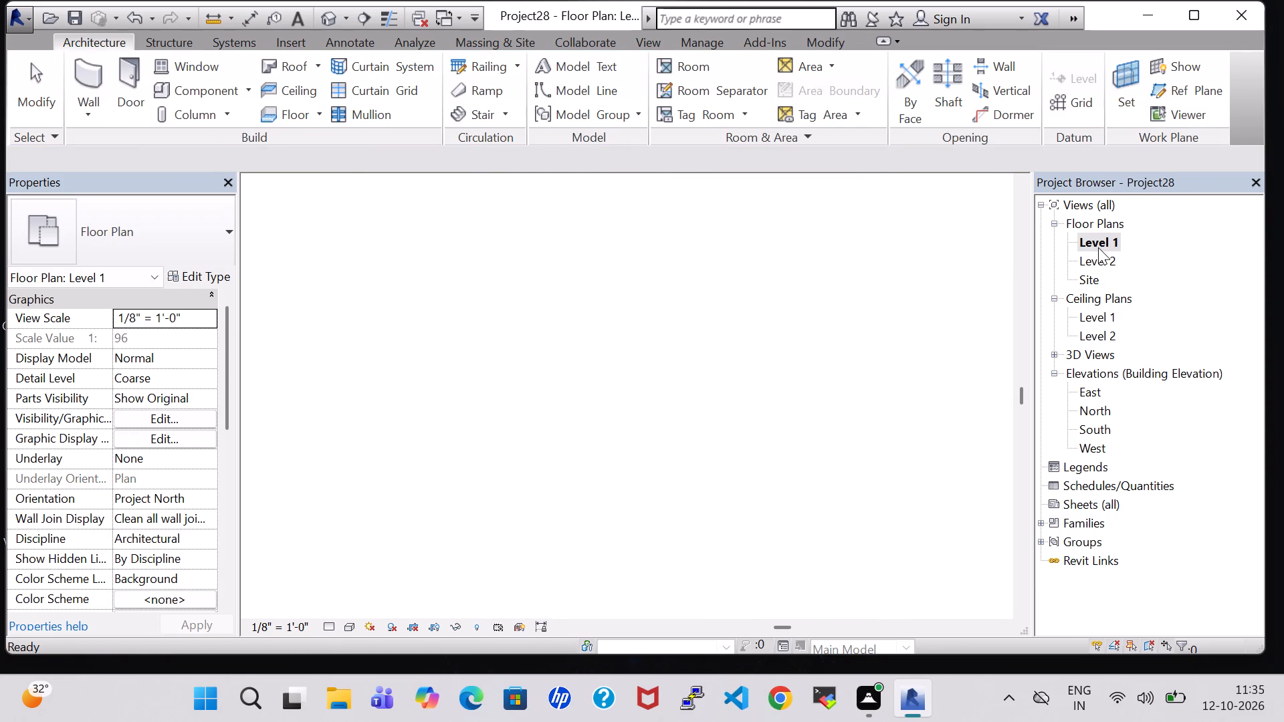
pyautogui.scroll(-3, 916, 384)
pyautogui.moveTo(994, 455); pyautogui.dragTo(945, 455, button='middle')
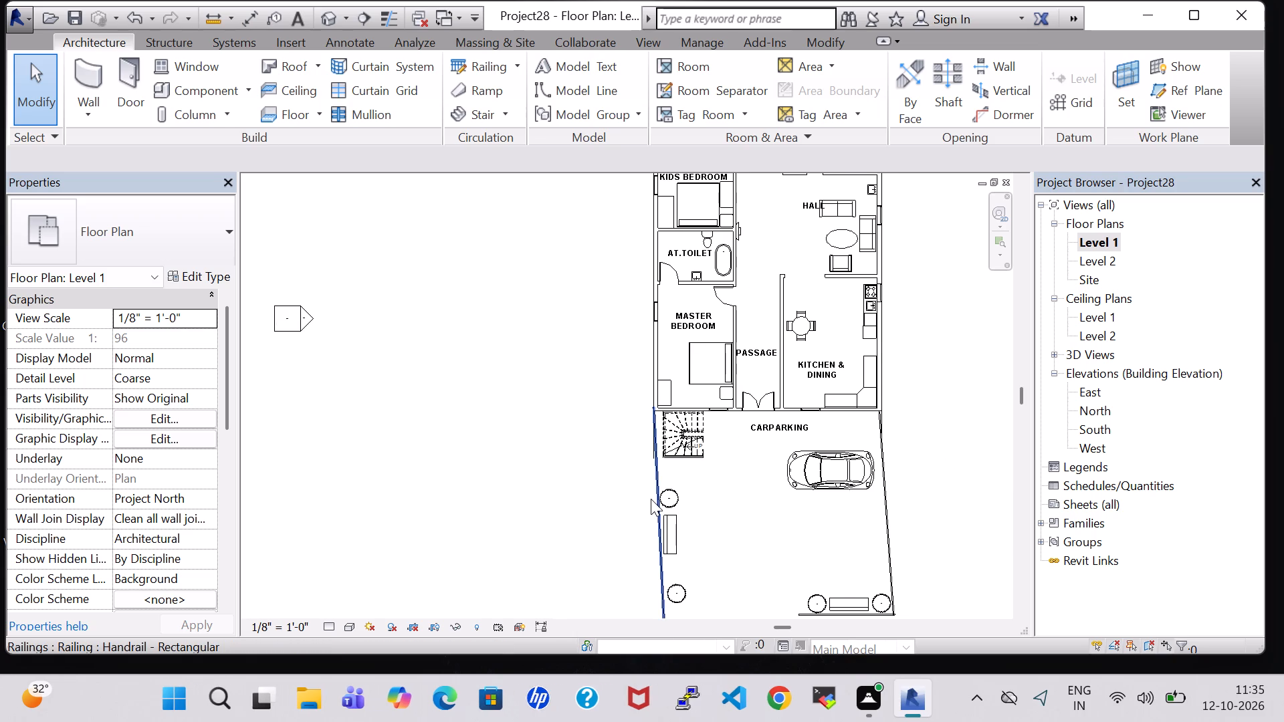
pyautogui.click(651, 499)
pyautogui.moveTo(996, 407); pyautogui.dragTo(980, 319, button='middle')
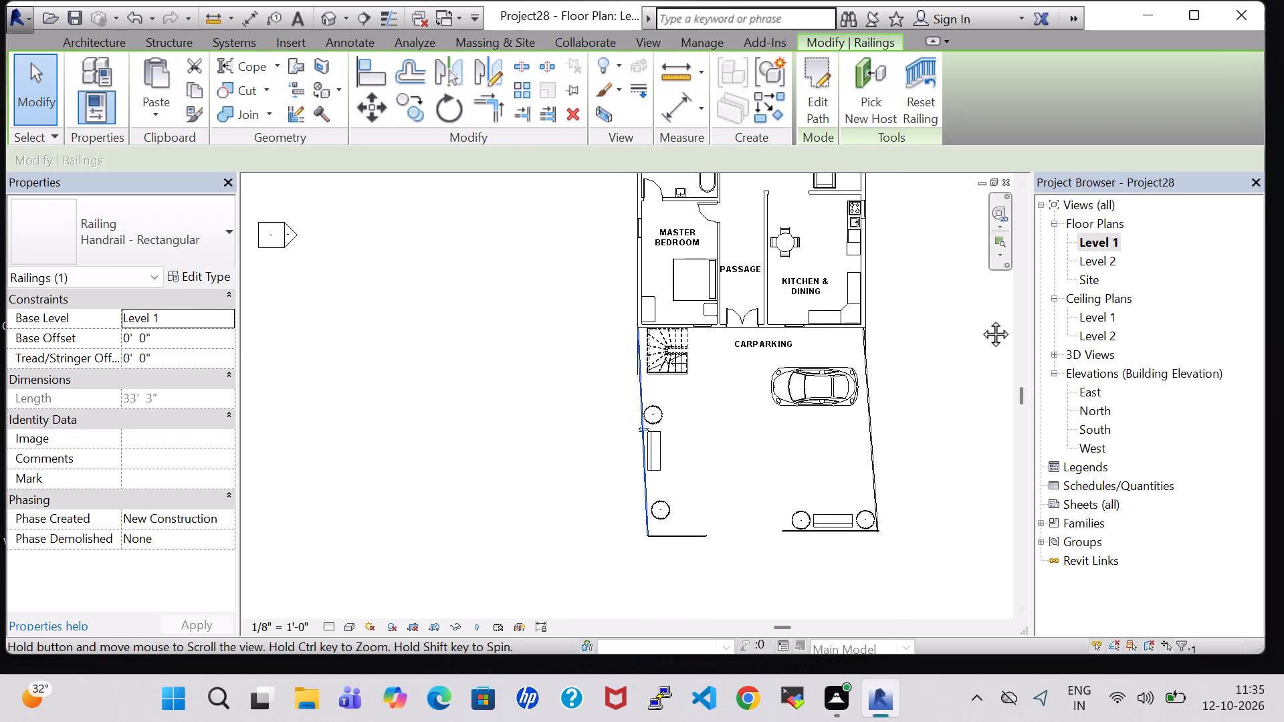
pyautogui.moveTo(980, 319); pyautogui.dragTo(980, 314, button='middle')
pyautogui.click(817, 104)
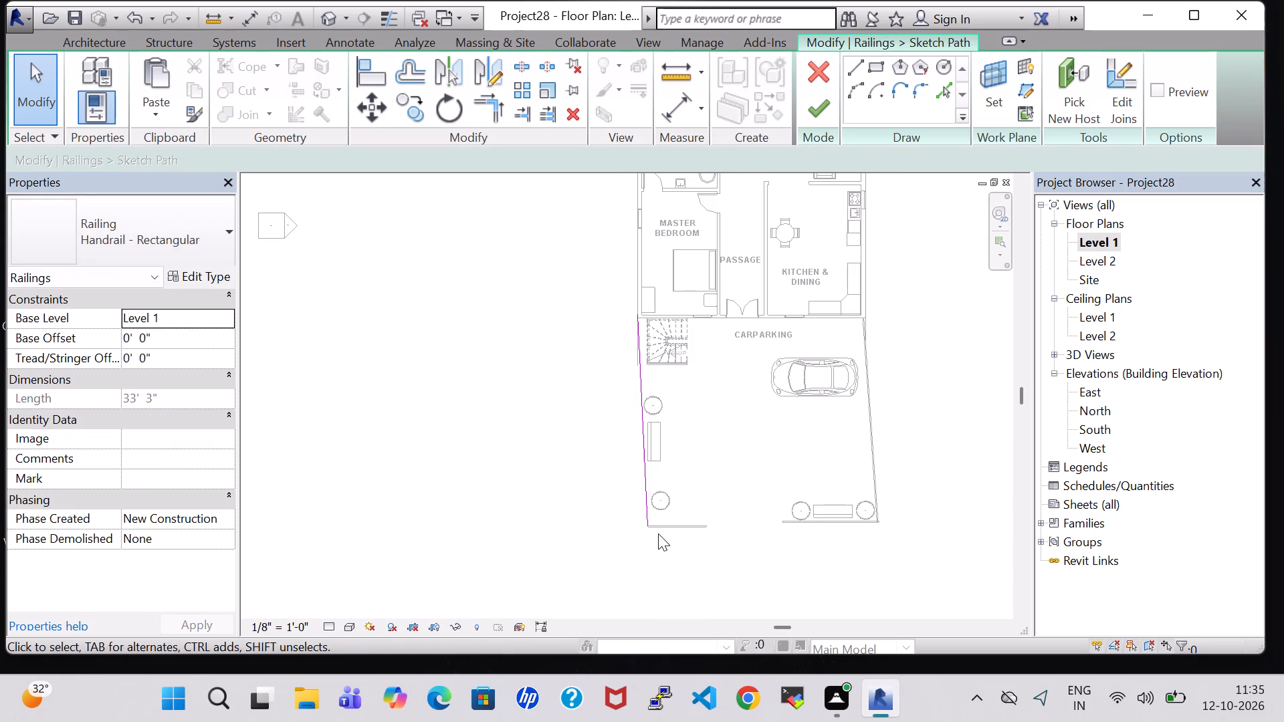
pyautogui.click(647, 503)
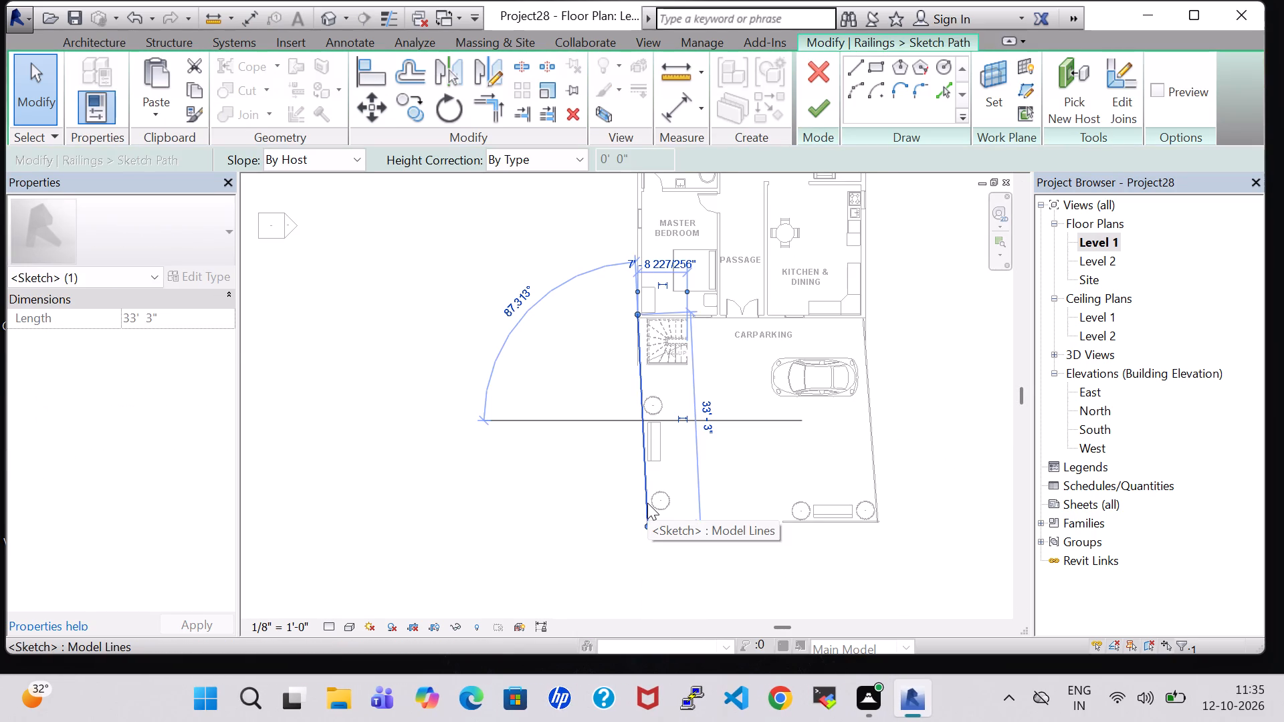
pyautogui.press('Left')
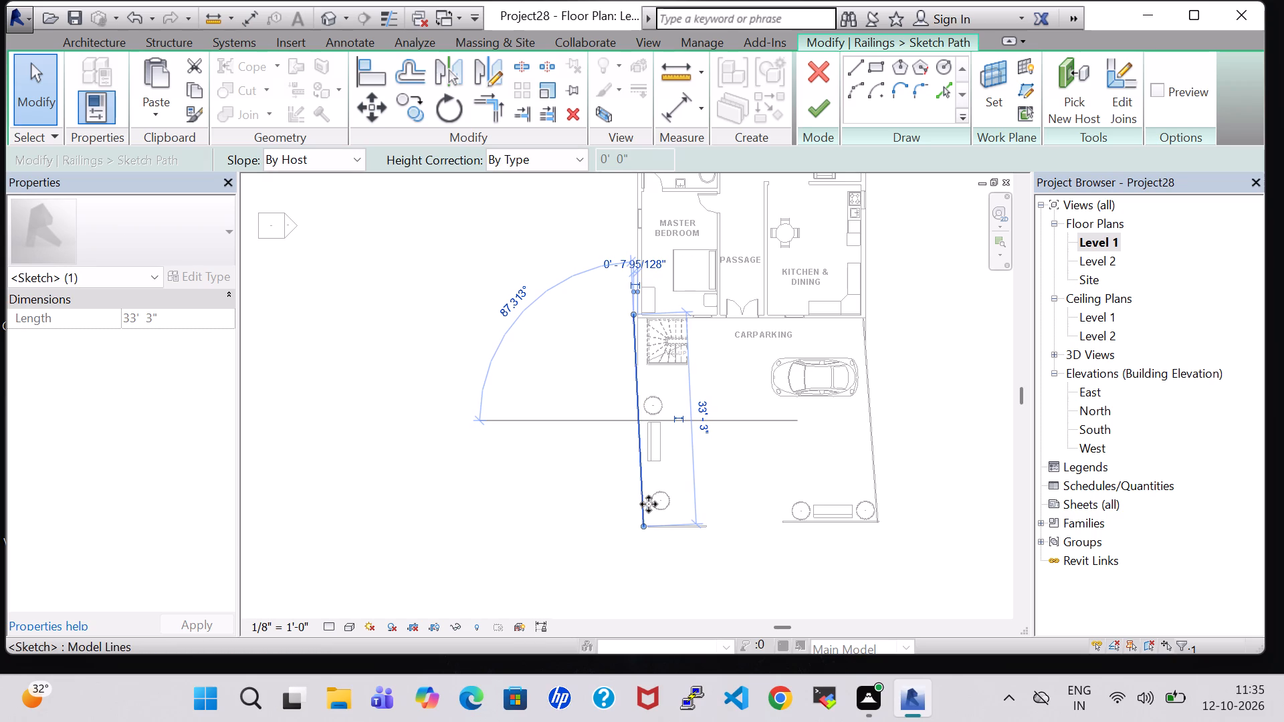
pyautogui.press('Delete')
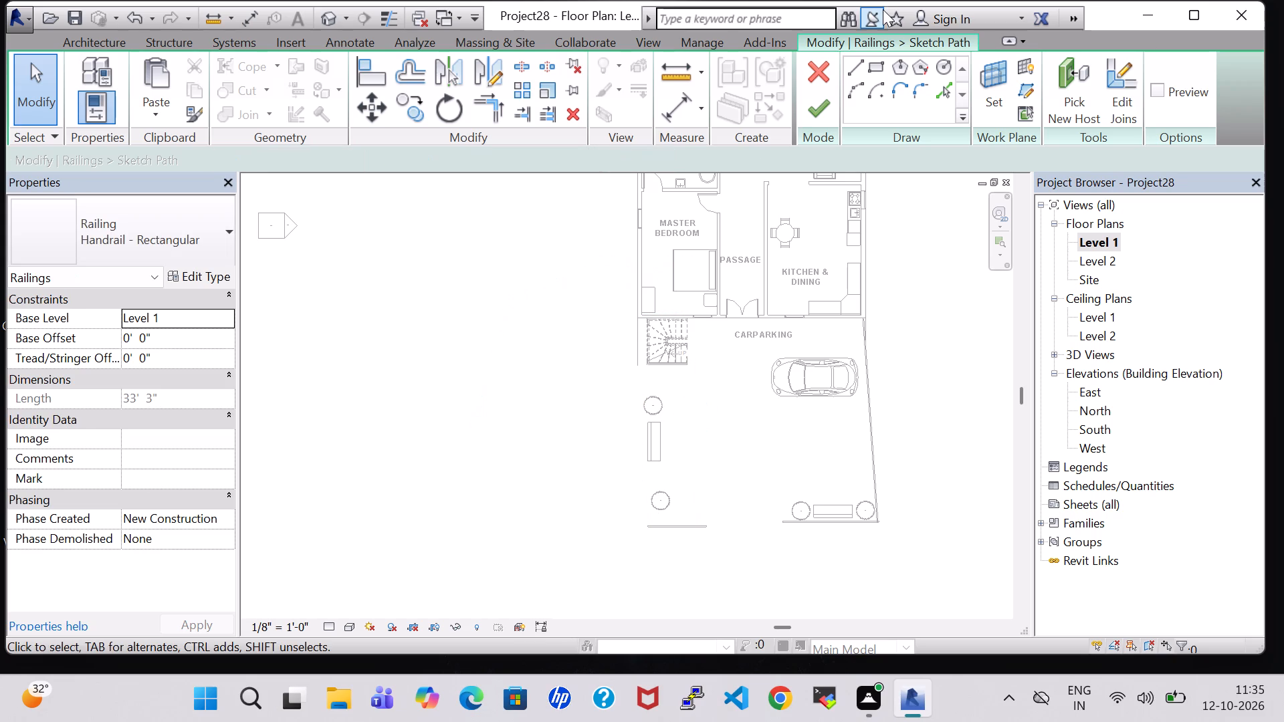
# Redraw the railing path as a straight 32'-6" line from the house corner beside the stair, aligned with the side wall, and finish the sketch.
pyautogui.click(861, 62)
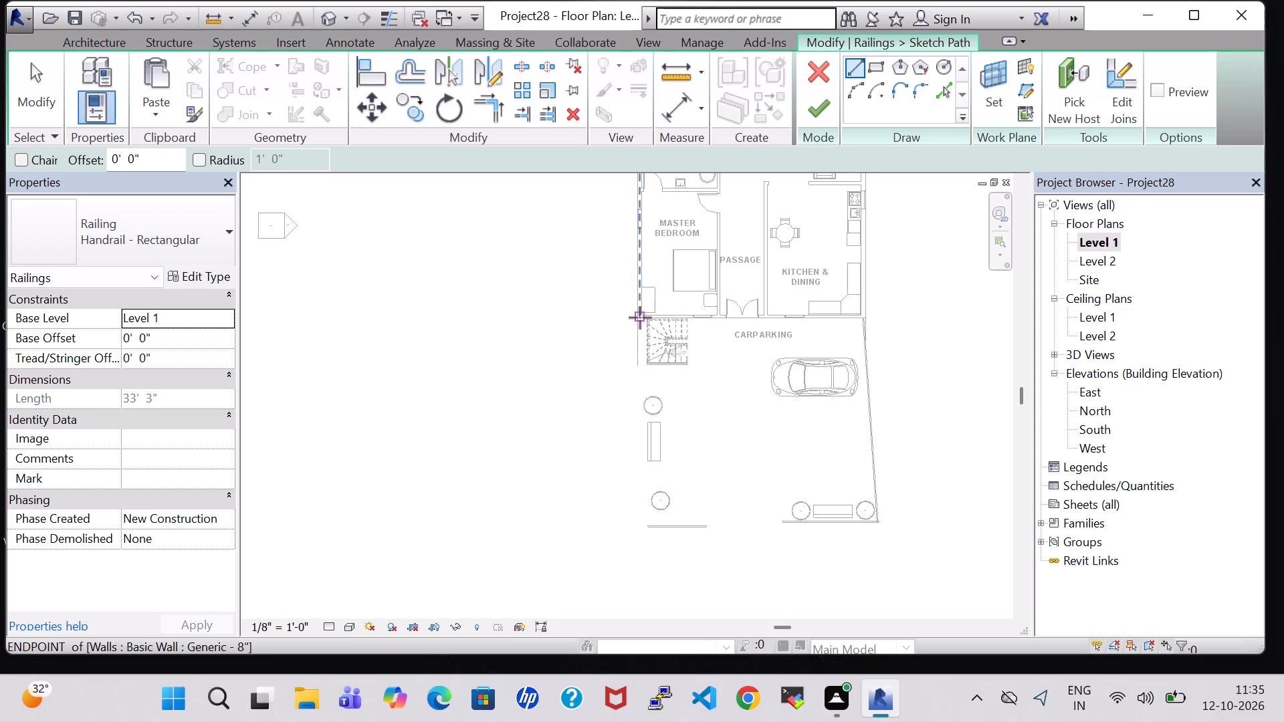
pyautogui.scroll(6, 639, 318)
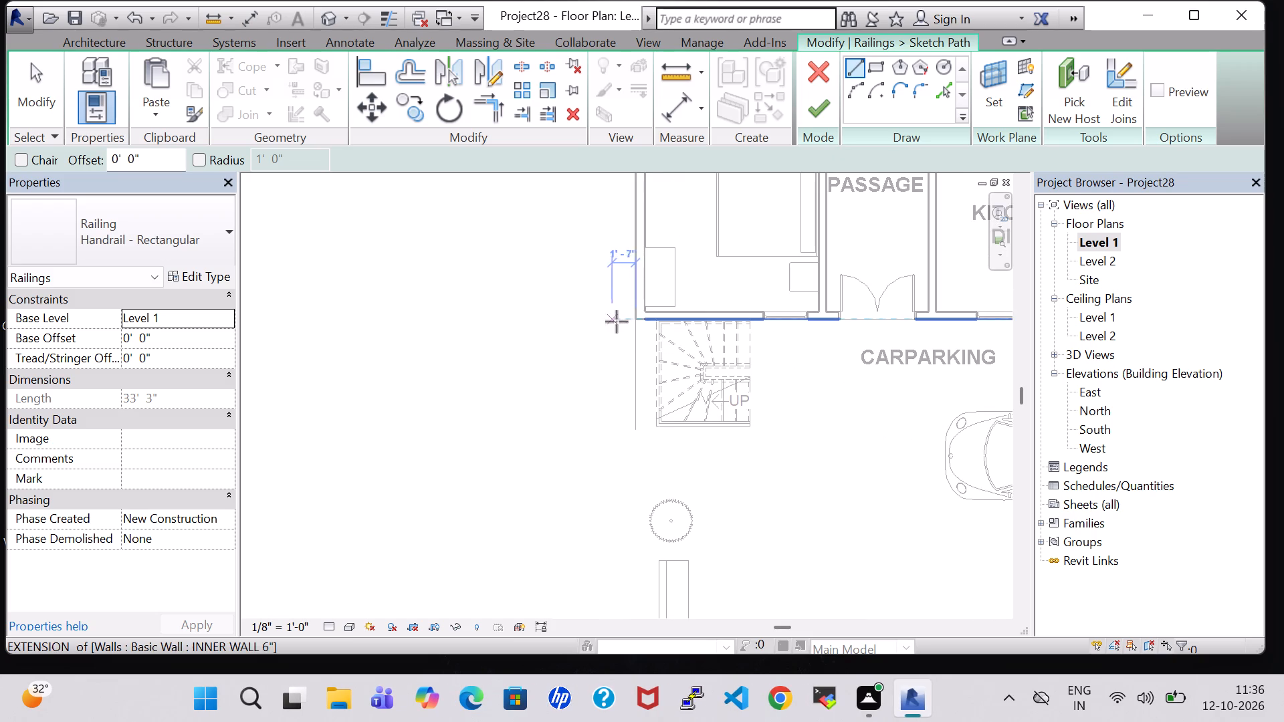
pyautogui.click(635, 322)
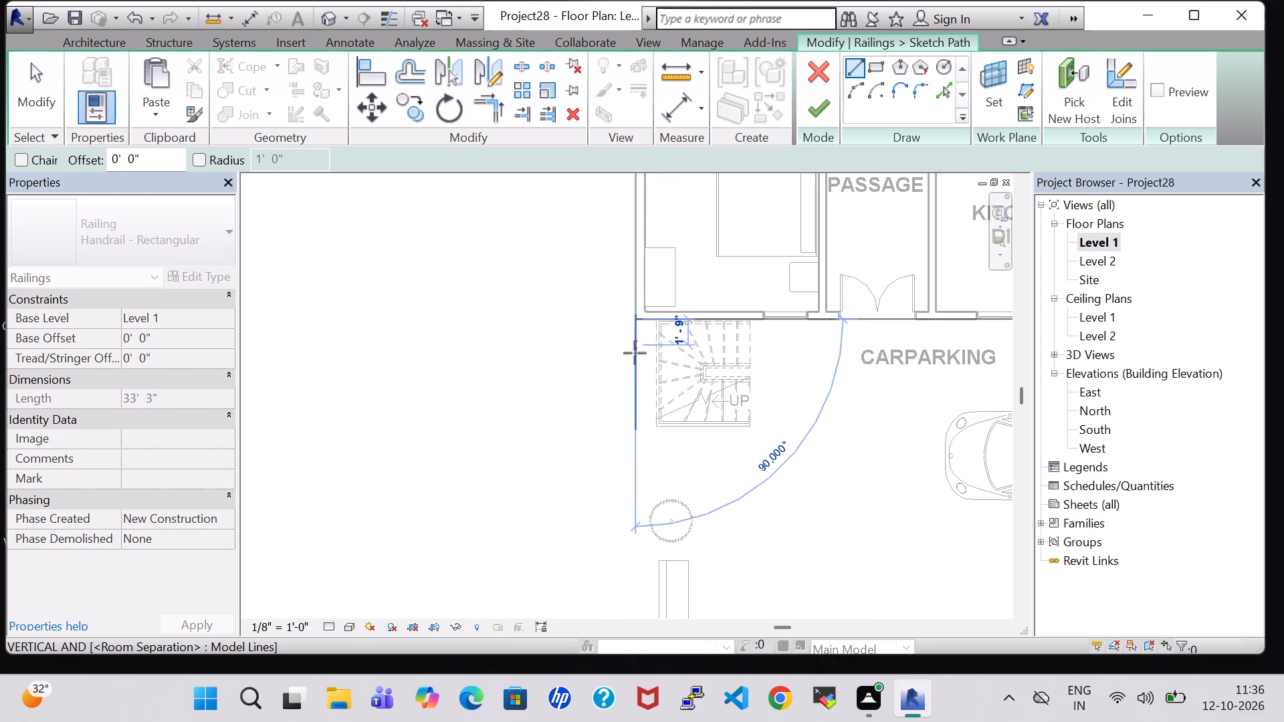
pyautogui.moveTo(633, 572); pyautogui.dragTo(640, 421, button='middle')
pyautogui.scroll(1, 633, 572)
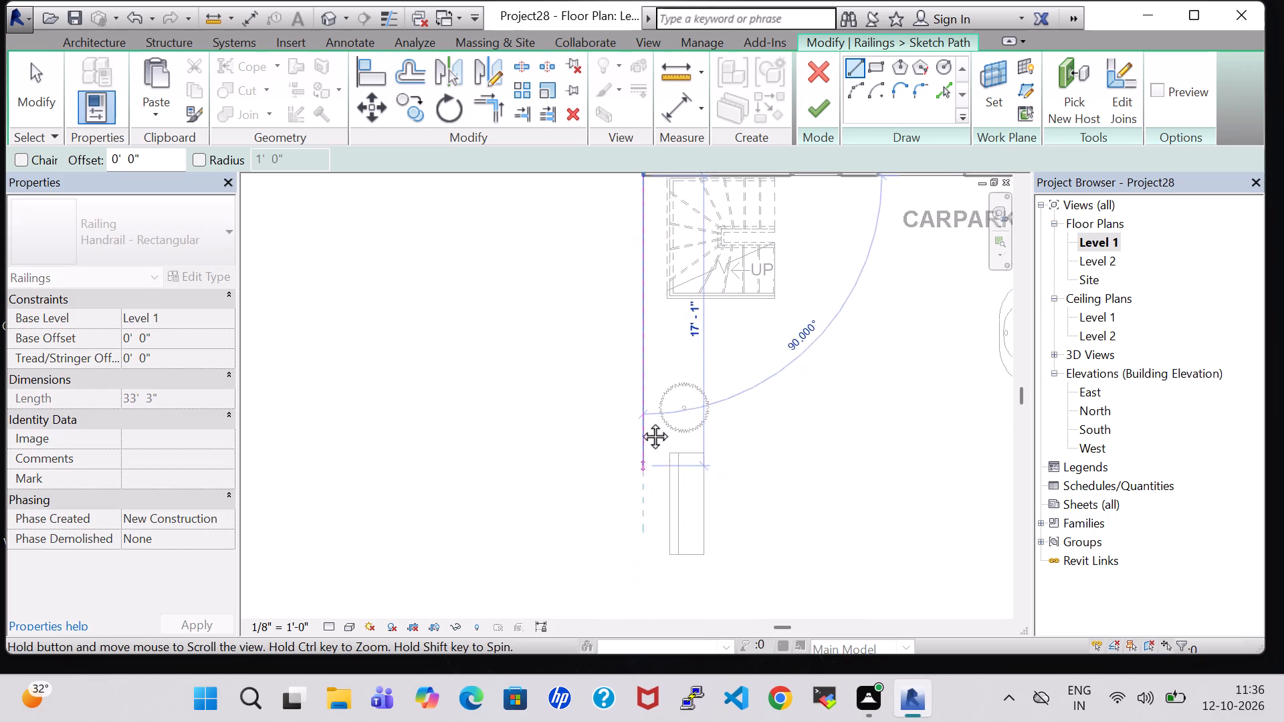
pyautogui.moveTo(640, 421); pyautogui.dragTo(636, 344, button='middle')
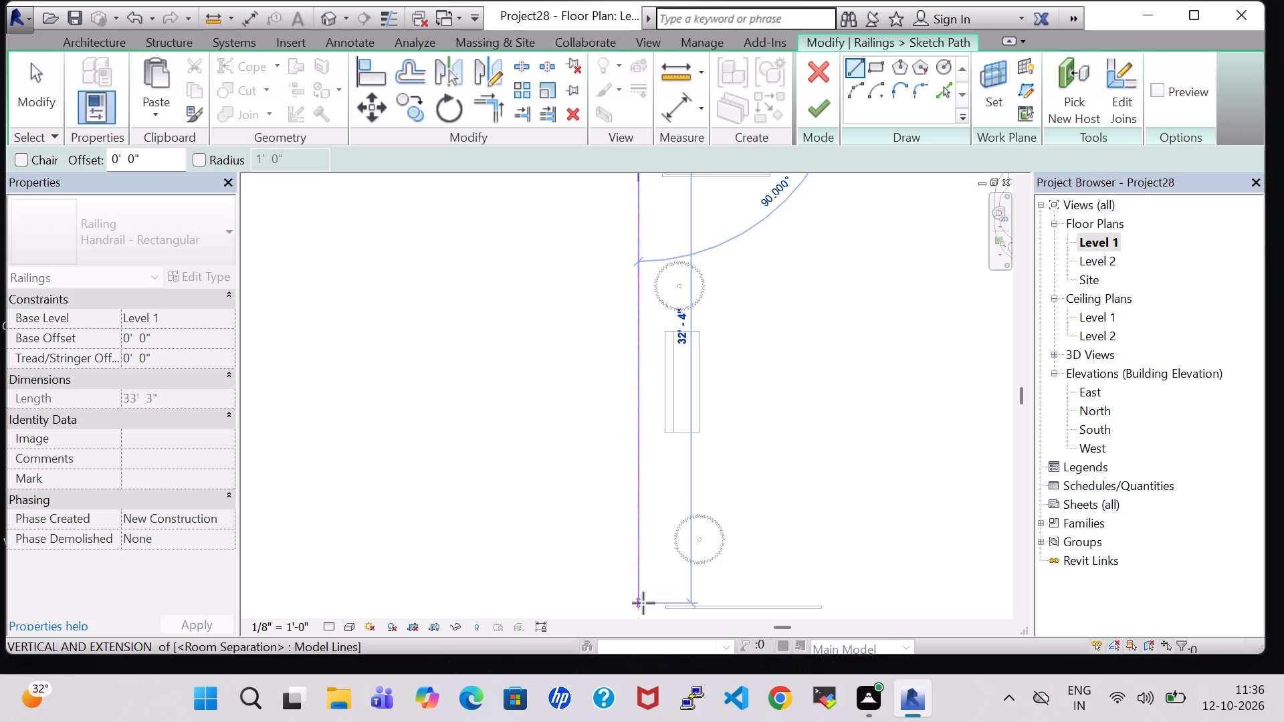
pyautogui.click(639, 606)
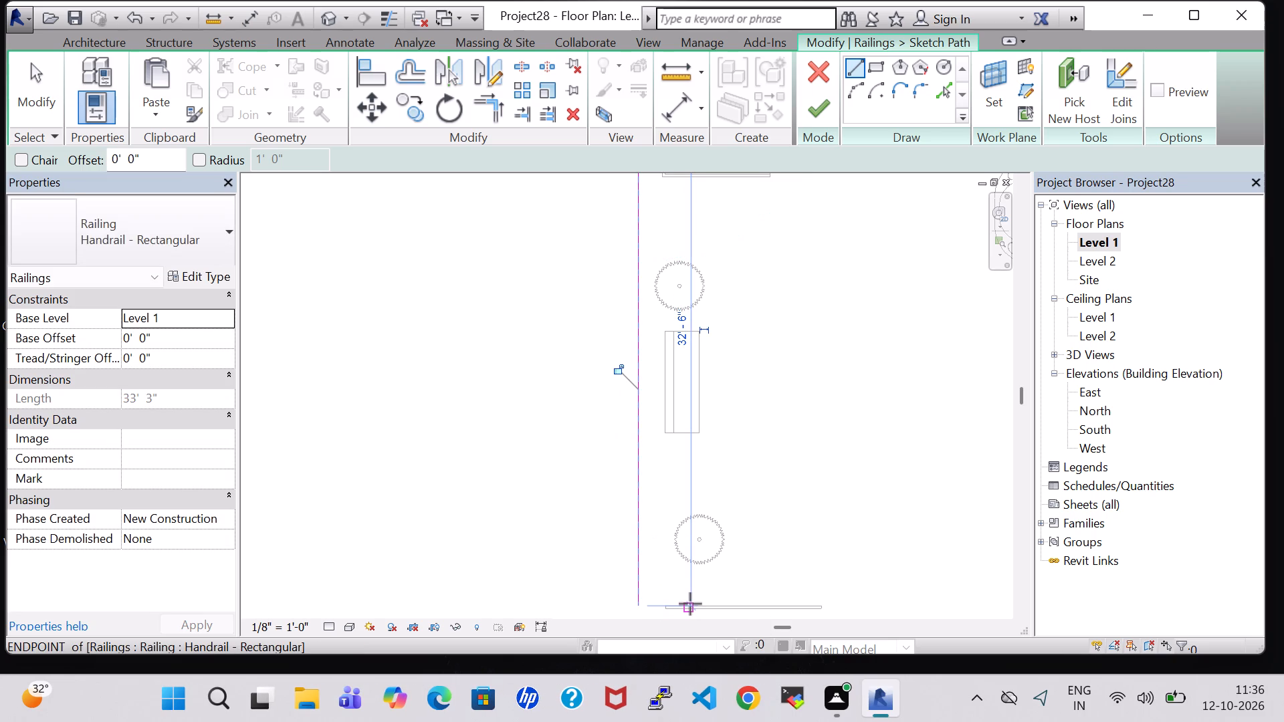
pyautogui.scroll(-5, 690, 606)
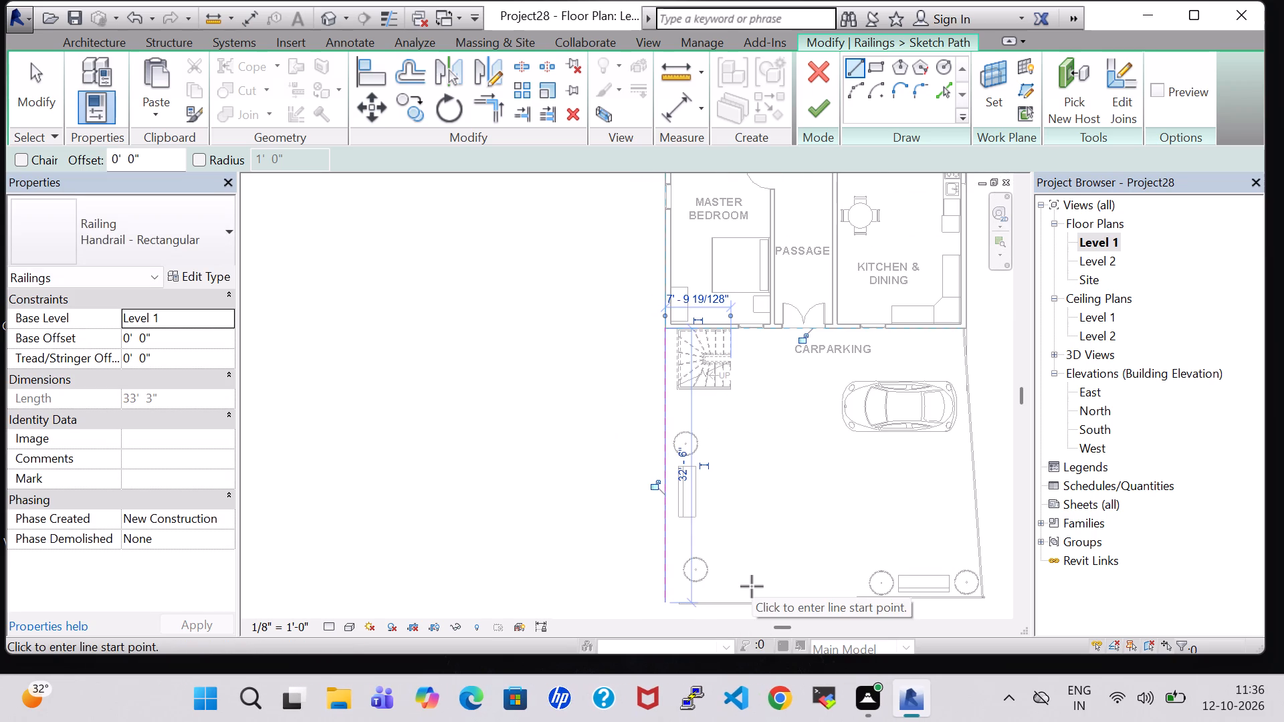
pyautogui.press('Escape')
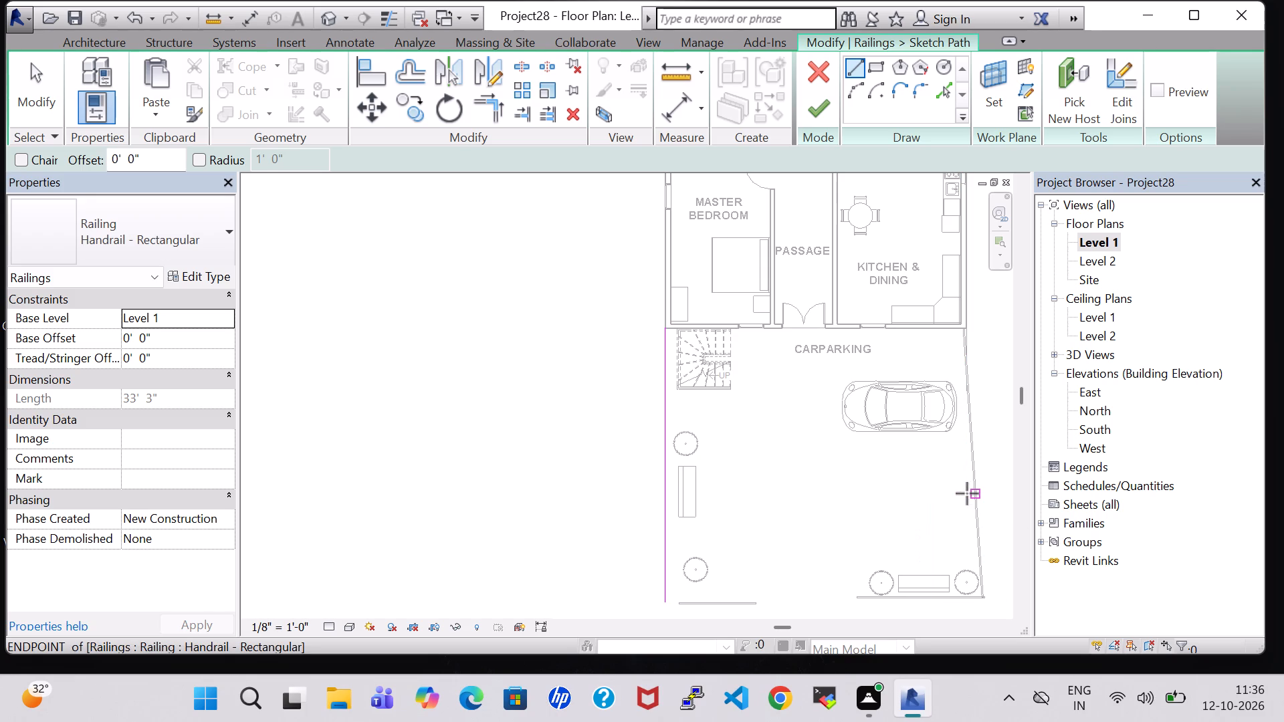
pyautogui.press('Escape')
pyautogui.click(977, 494)
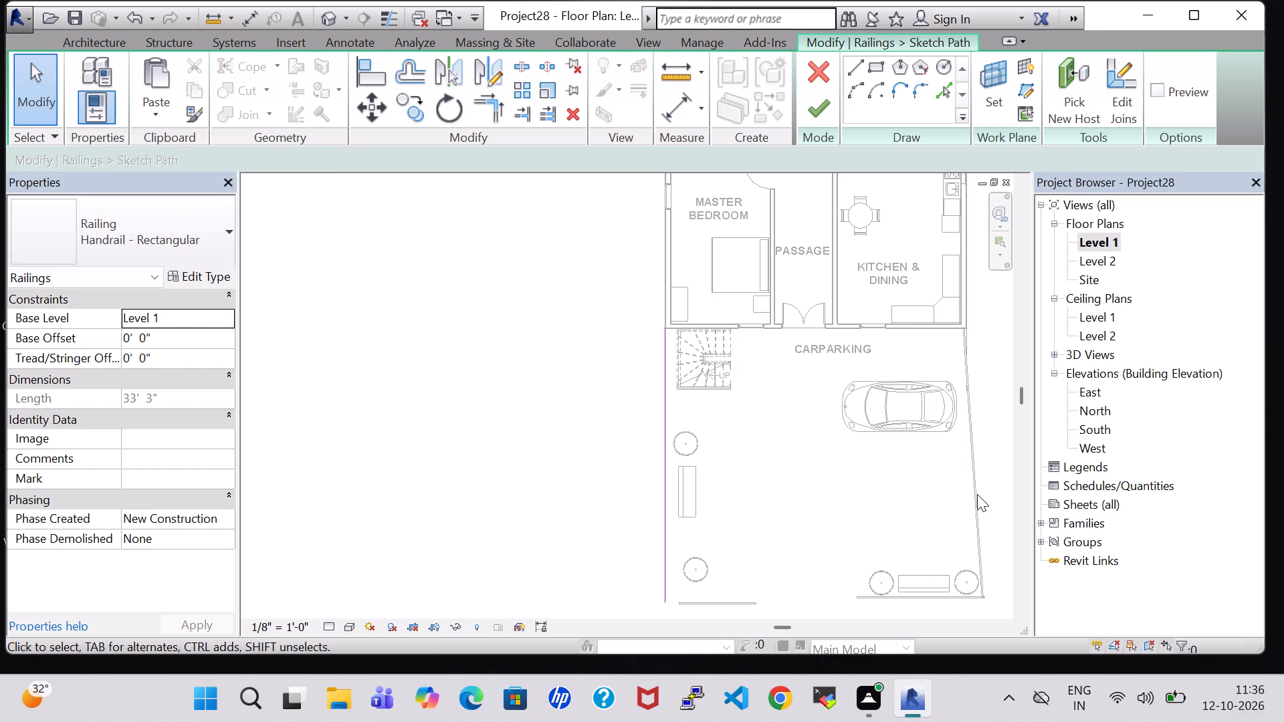
pyautogui.click(877, 512)
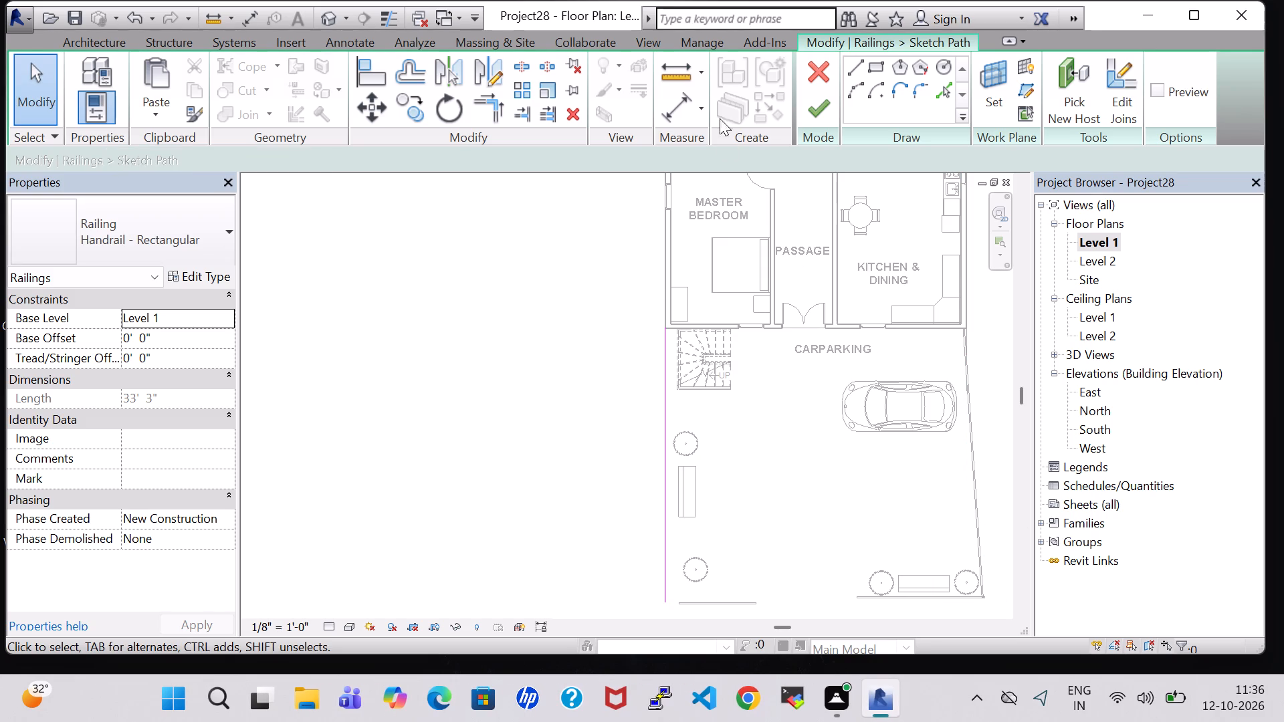
pyautogui.click(811, 104)
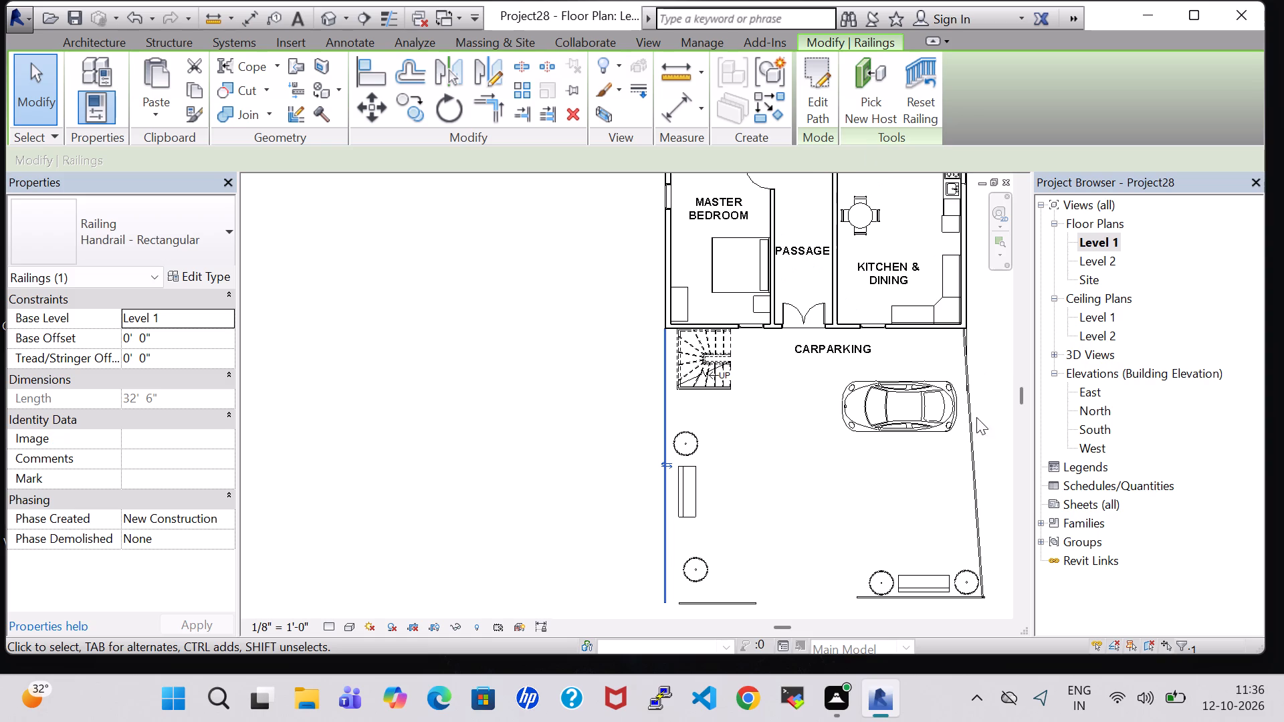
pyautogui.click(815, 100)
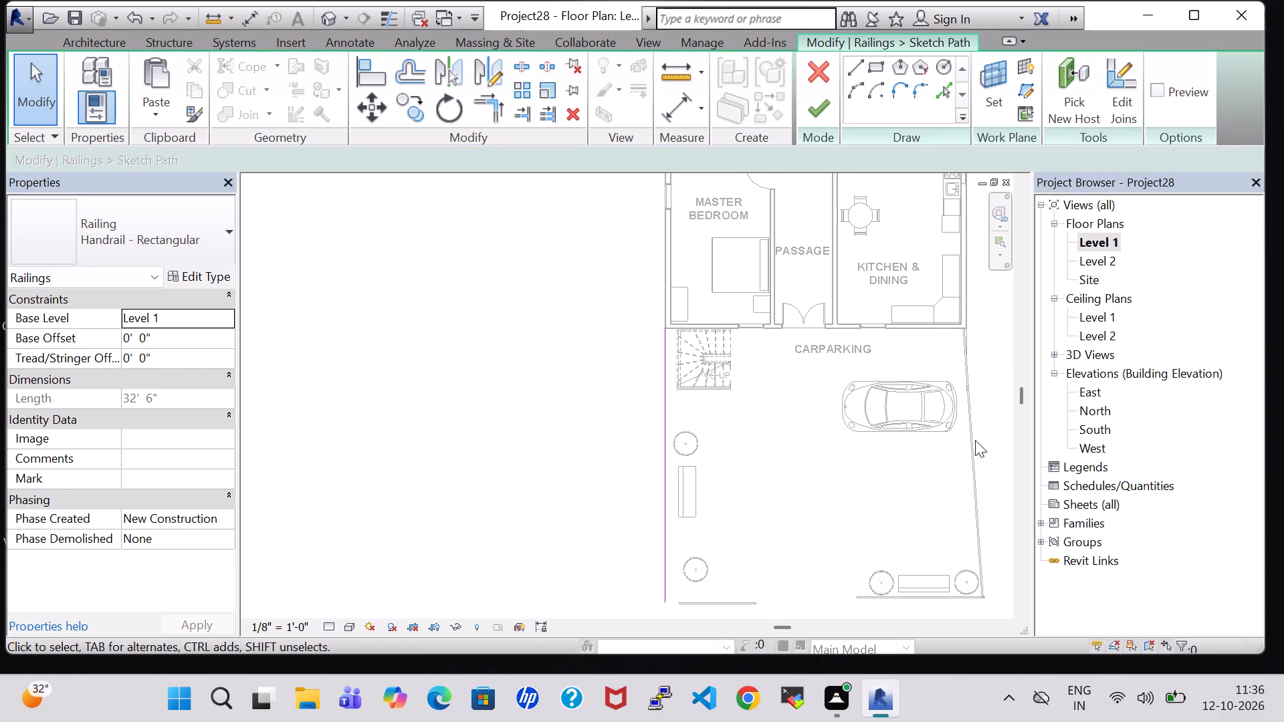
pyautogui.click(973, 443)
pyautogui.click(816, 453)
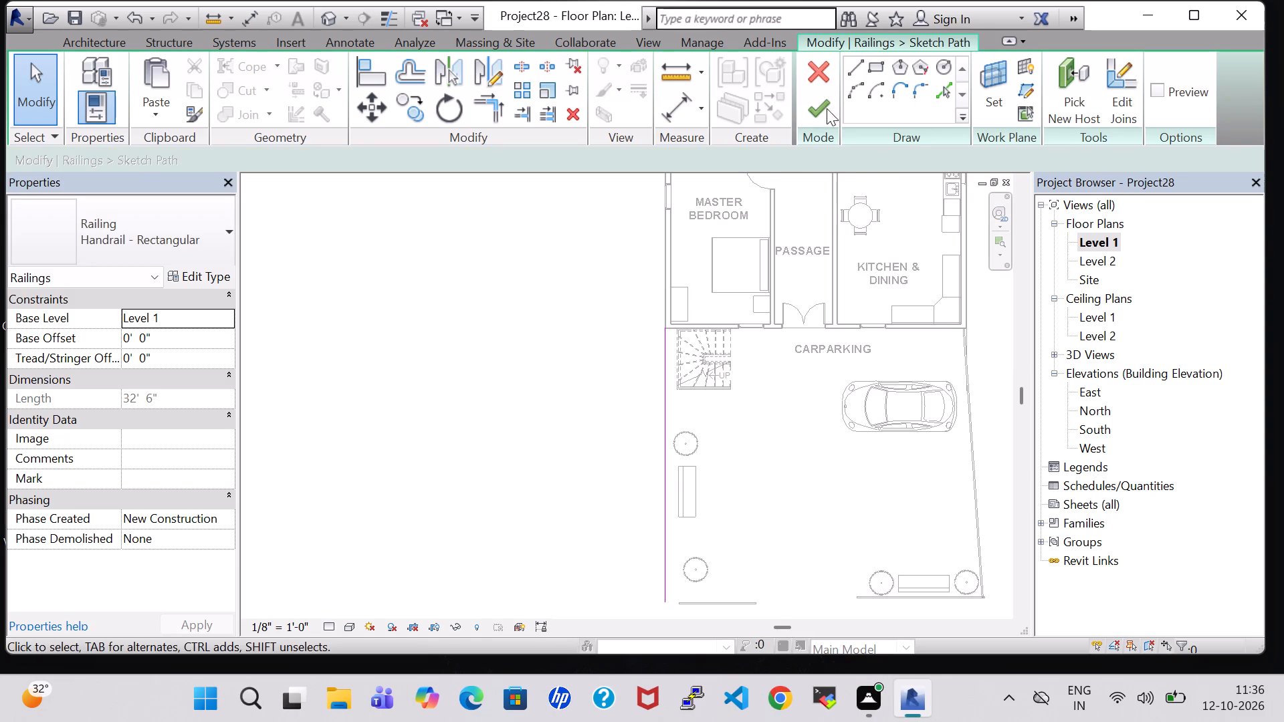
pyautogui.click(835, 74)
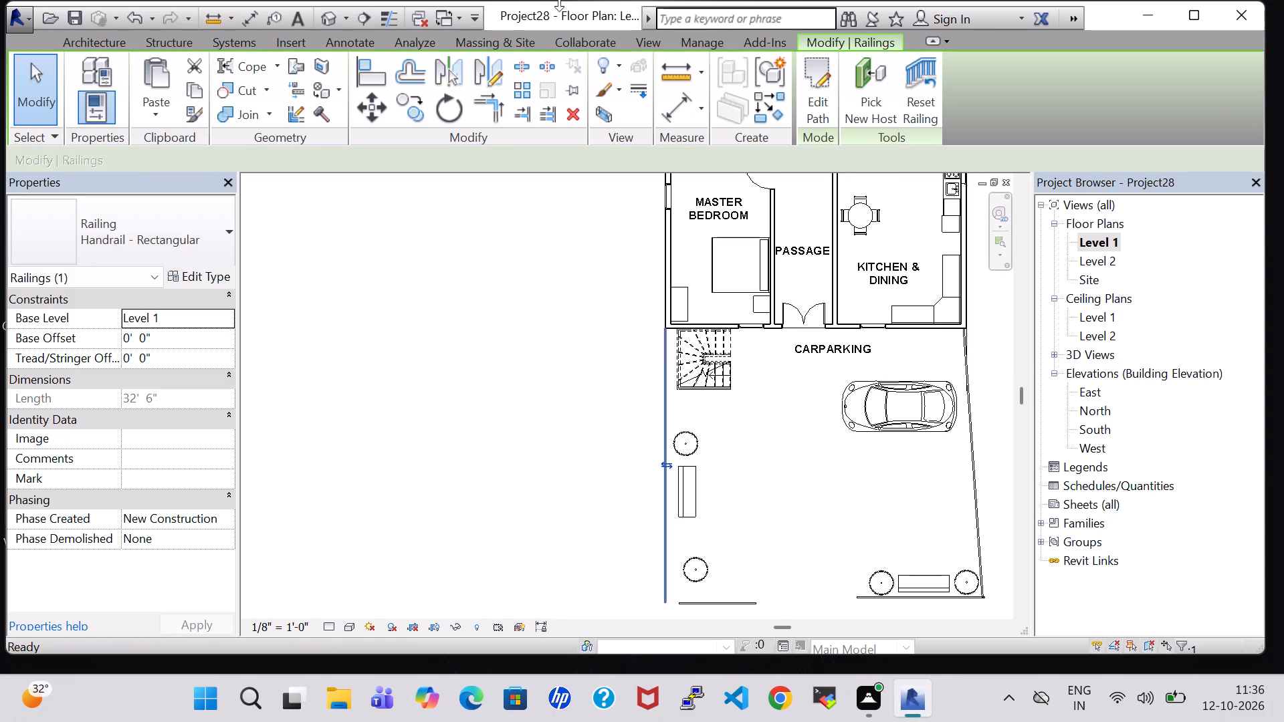
# Examine the car parking railings and the front of the house from several angles in the 3D view.
pyautogui.click(330, 11)
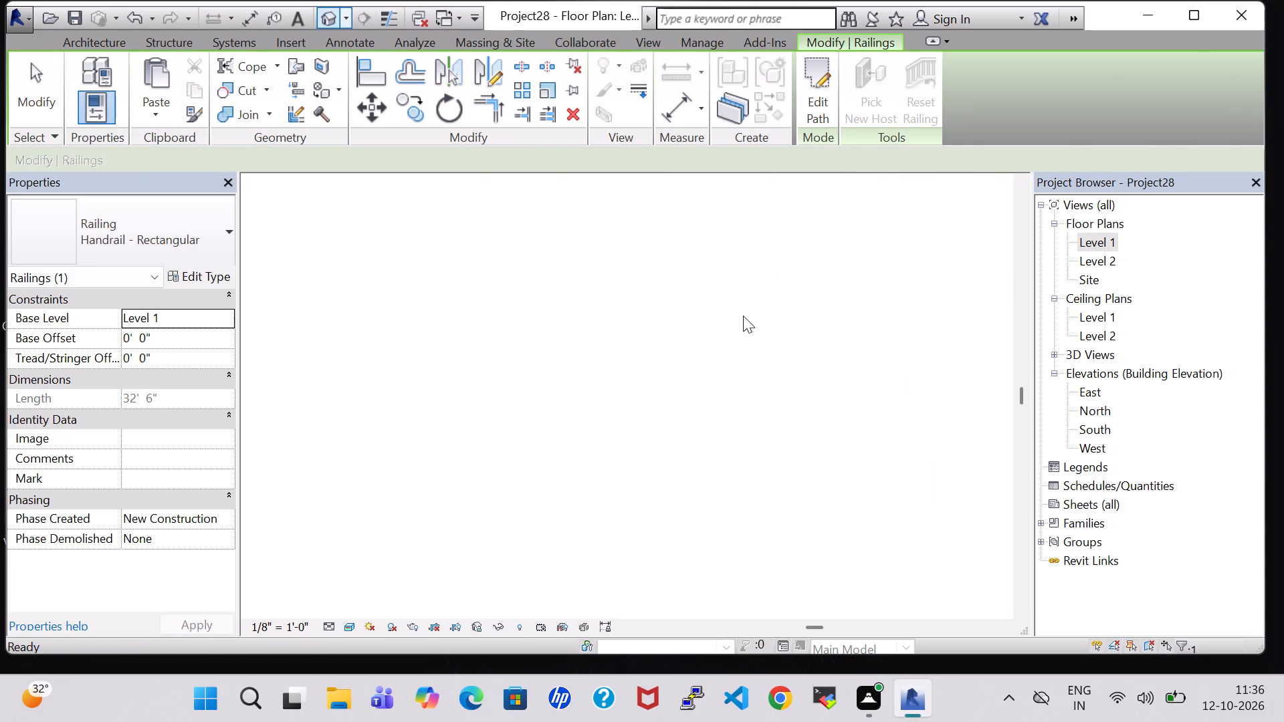
pyautogui.keyDown('shift'); pyautogui.moveTo(368, 375); pyautogui.dragTo(439, 361, button='middle'); pyautogui.keyUp('shift')
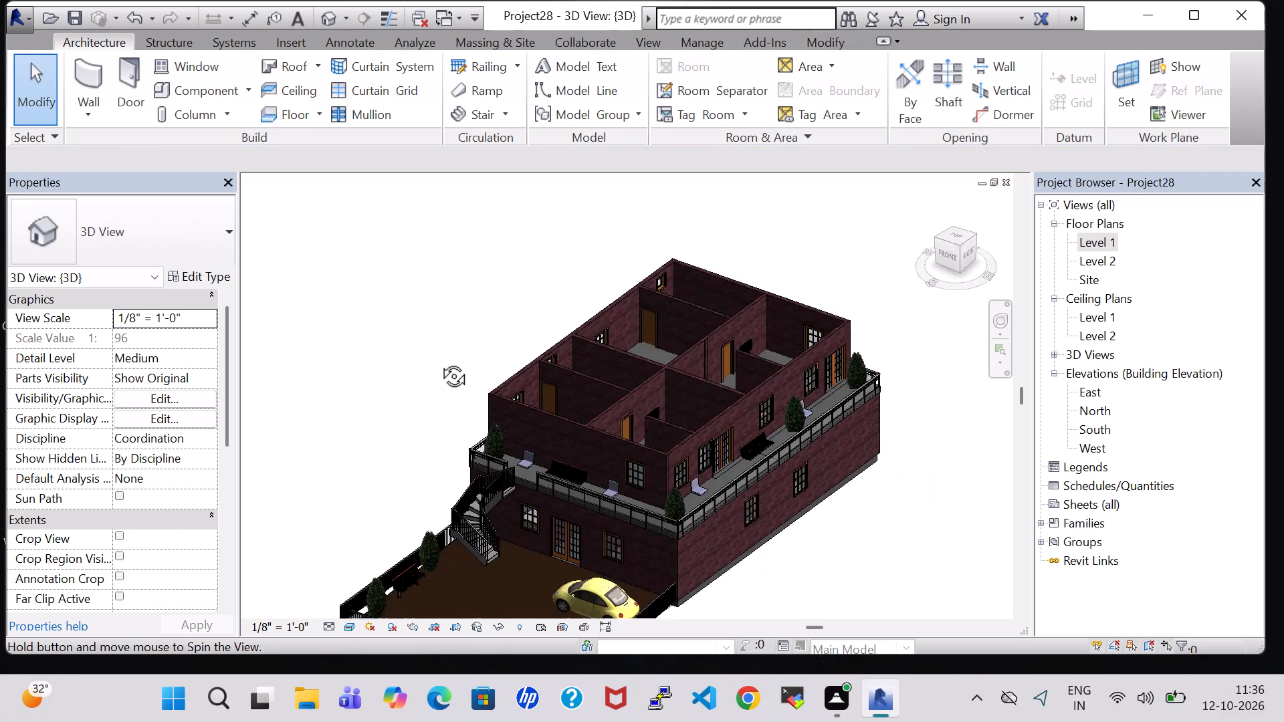
pyautogui.keyDown('shift'); pyautogui.moveTo(439, 361); pyautogui.dragTo(504, 352, button='middle'); pyautogui.keyUp('shift')
pyautogui.moveTo(766, 491); pyautogui.dragTo(794, 336, button='middle')
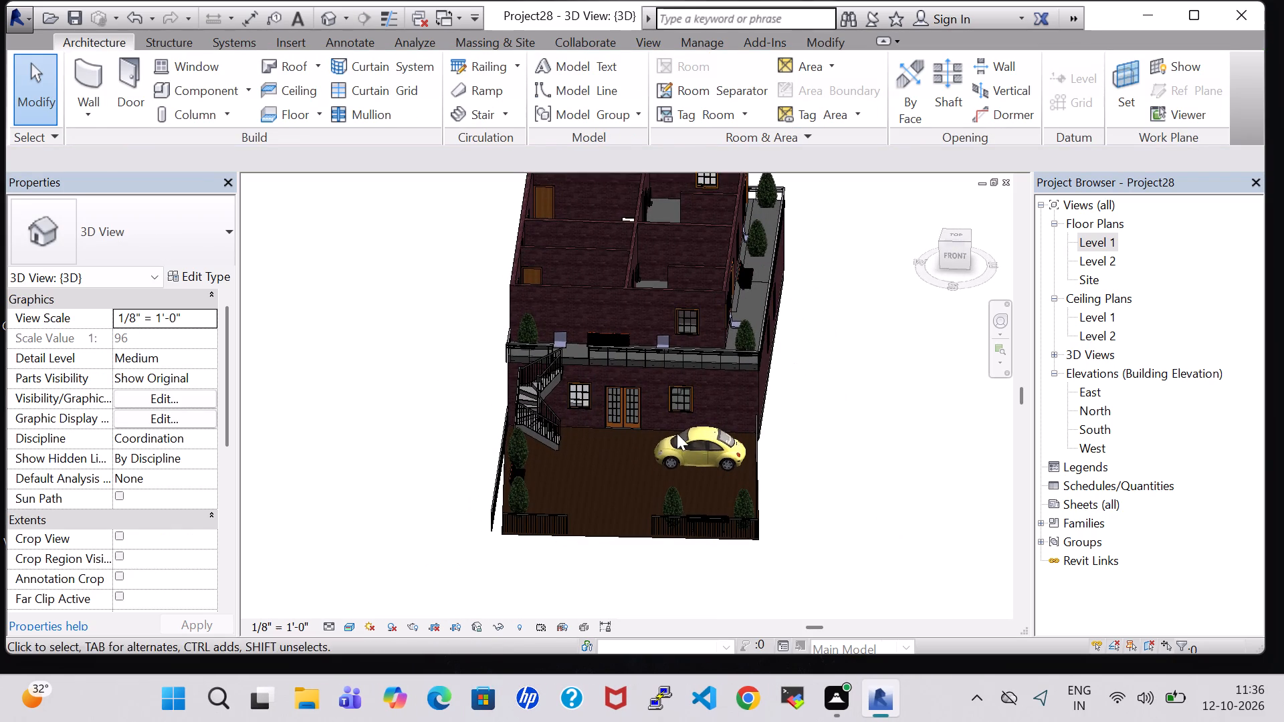
pyautogui.keyDown('shift'); pyautogui.moveTo(517, 545); pyautogui.dragTo(580, 455, button='middle'); pyautogui.keyUp('shift')
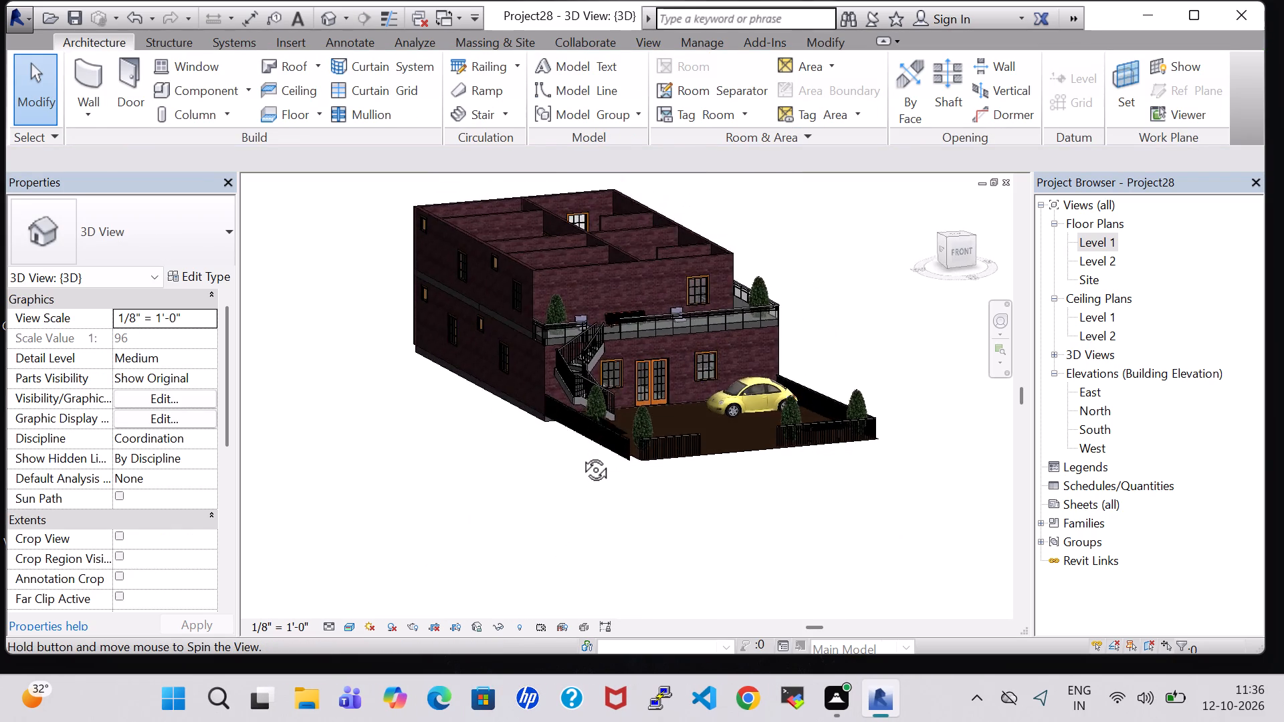
pyautogui.keyDown('shift'); pyautogui.moveTo(580, 455); pyautogui.dragTo(580, 439, button='middle'); pyautogui.keyUp('shift')
pyautogui.keyDown('shift'); pyautogui.middleClick(578, 438); pyautogui.keyUp('shift')
pyautogui.keyDown('shift'); pyautogui.moveTo(572, 438); pyautogui.dragTo(540, 438, button='middle'); pyautogui.keyUp('shift')
pyautogui.keyDown('shift'); pyautogui.middleClick(518, 440); pyautogui.keyUp('shift')
pyautogui.keyDown('shift'); pyautogui.moveTo(511, 451); pyautogui.dragTo(517, 517, button='middle'); pyautogui.keyUp('shift')
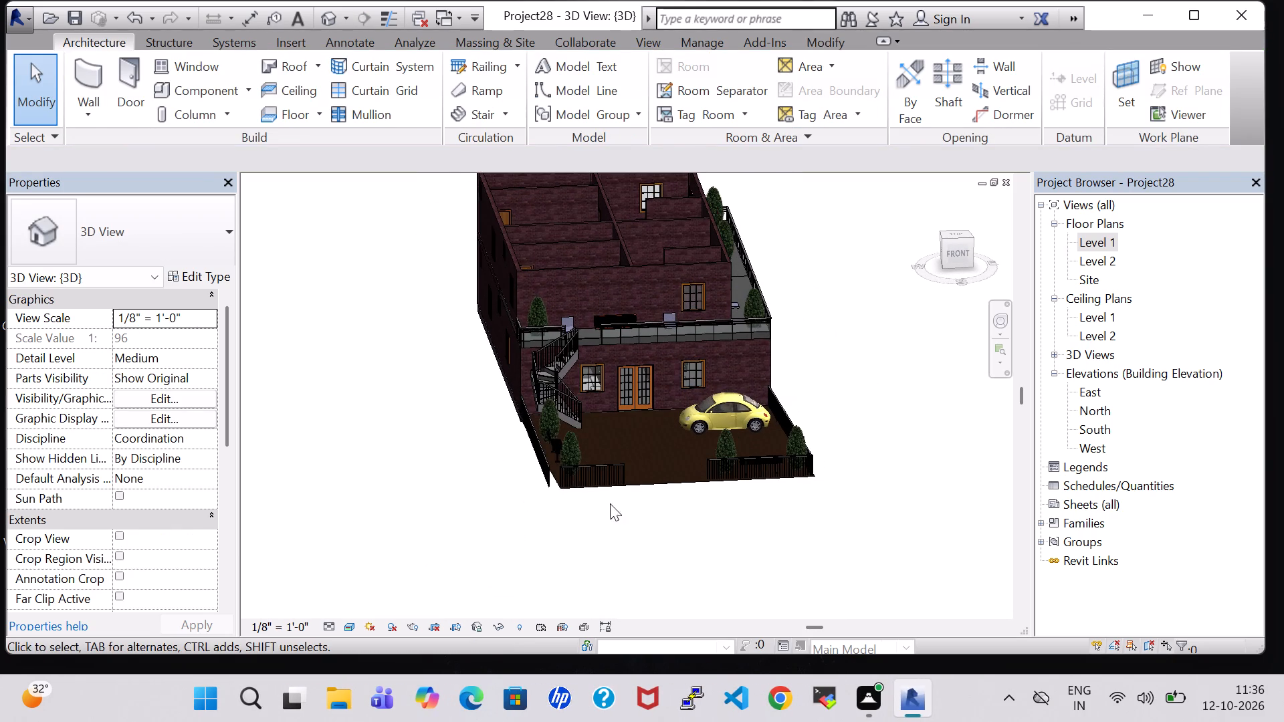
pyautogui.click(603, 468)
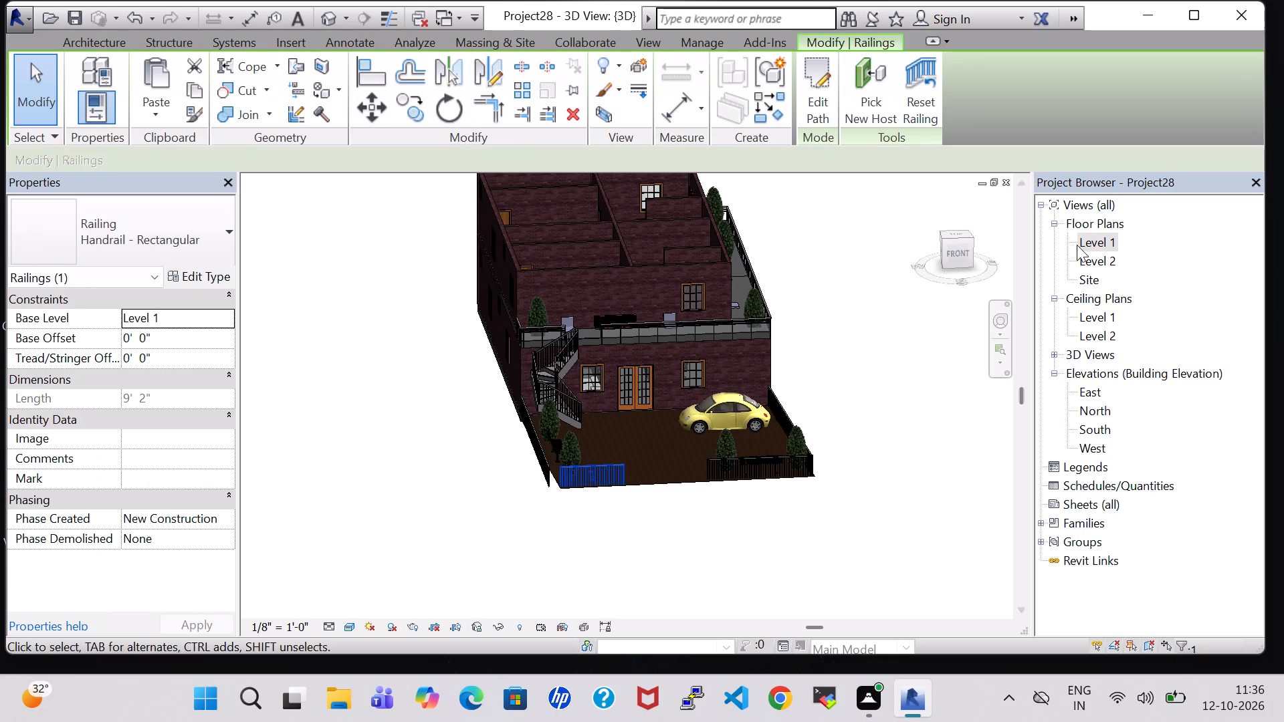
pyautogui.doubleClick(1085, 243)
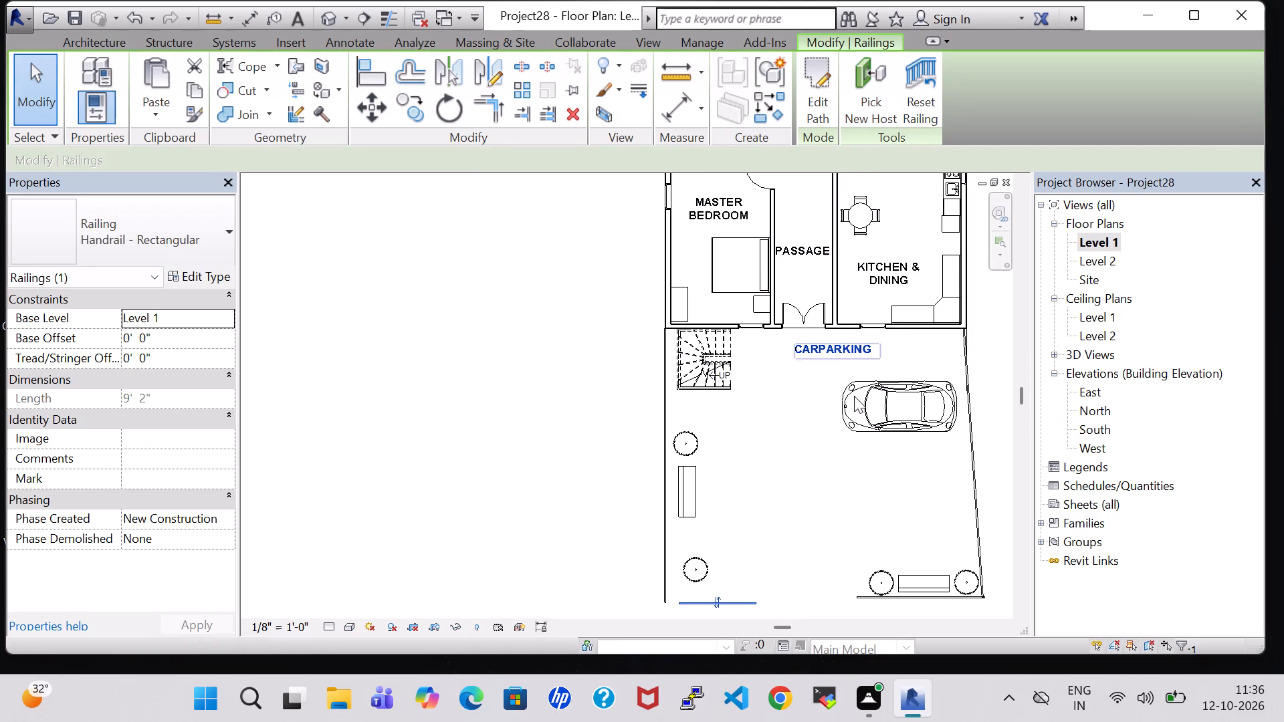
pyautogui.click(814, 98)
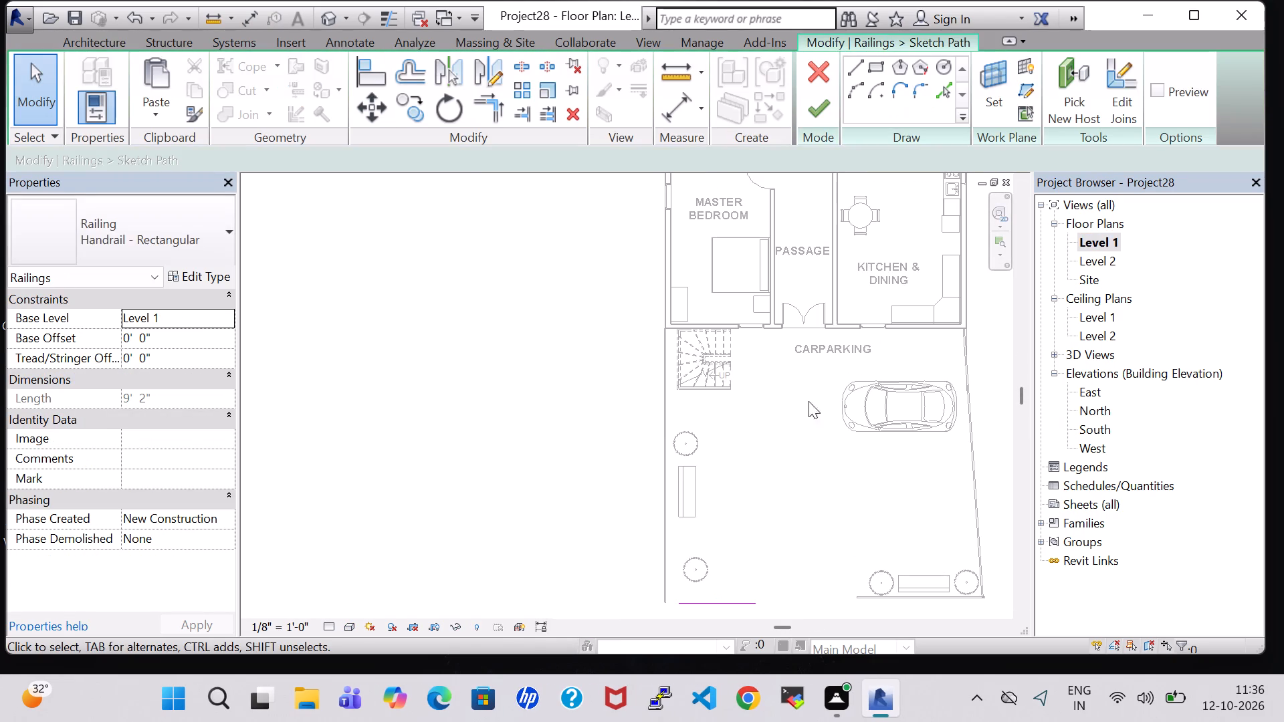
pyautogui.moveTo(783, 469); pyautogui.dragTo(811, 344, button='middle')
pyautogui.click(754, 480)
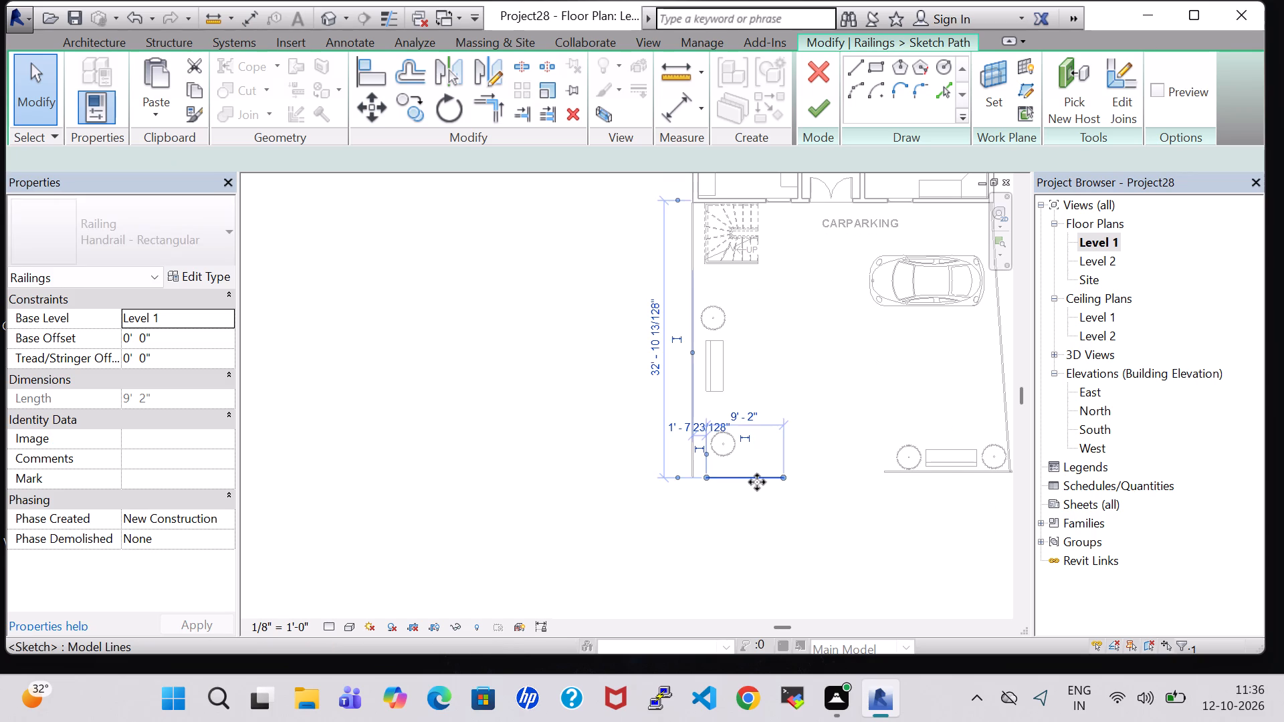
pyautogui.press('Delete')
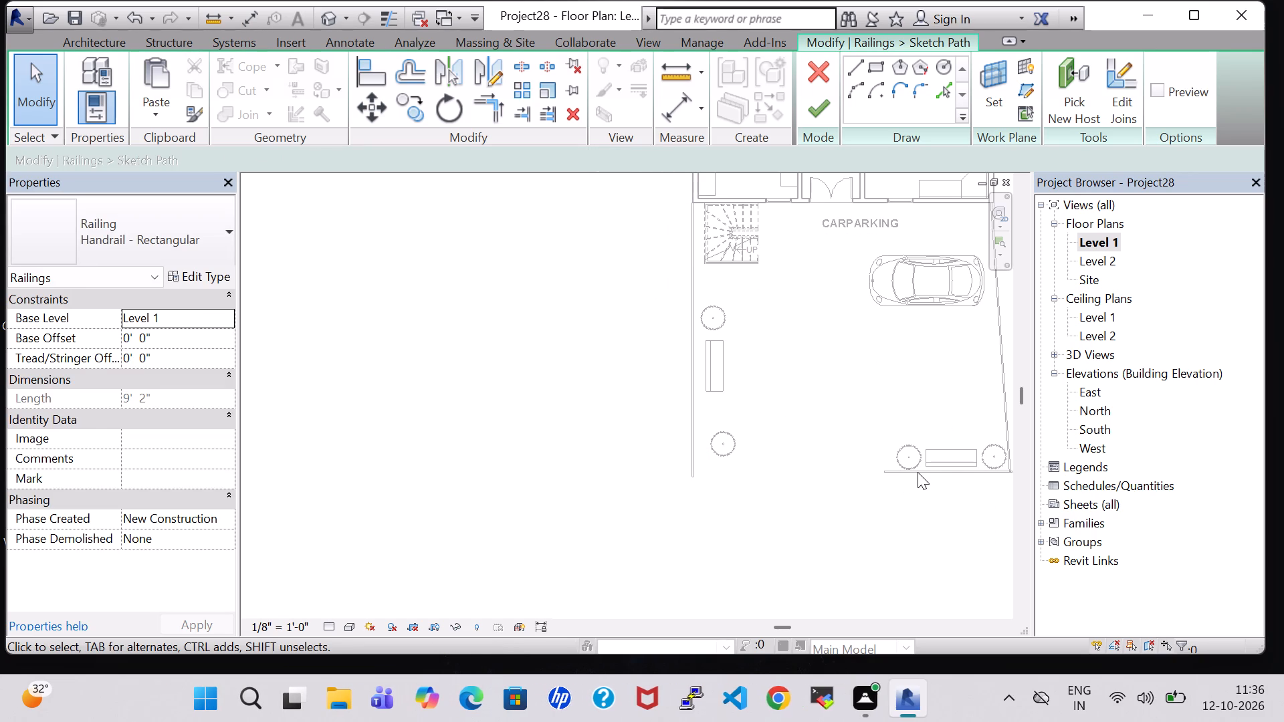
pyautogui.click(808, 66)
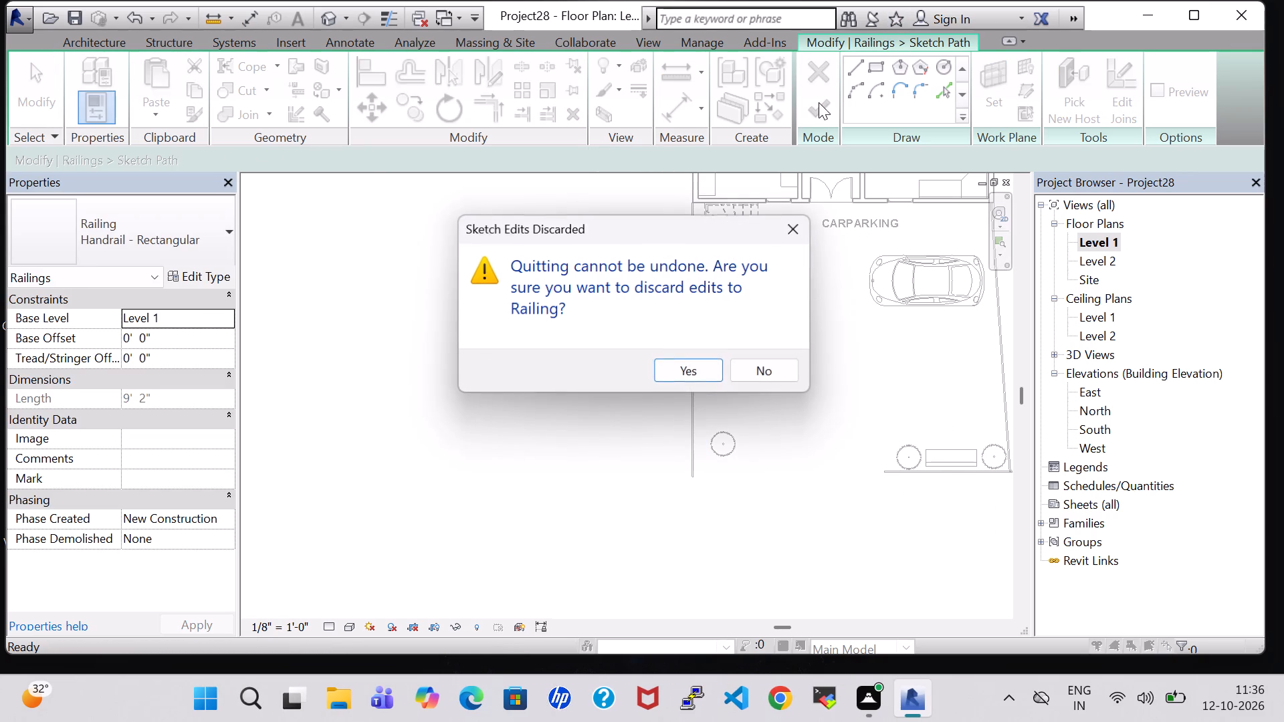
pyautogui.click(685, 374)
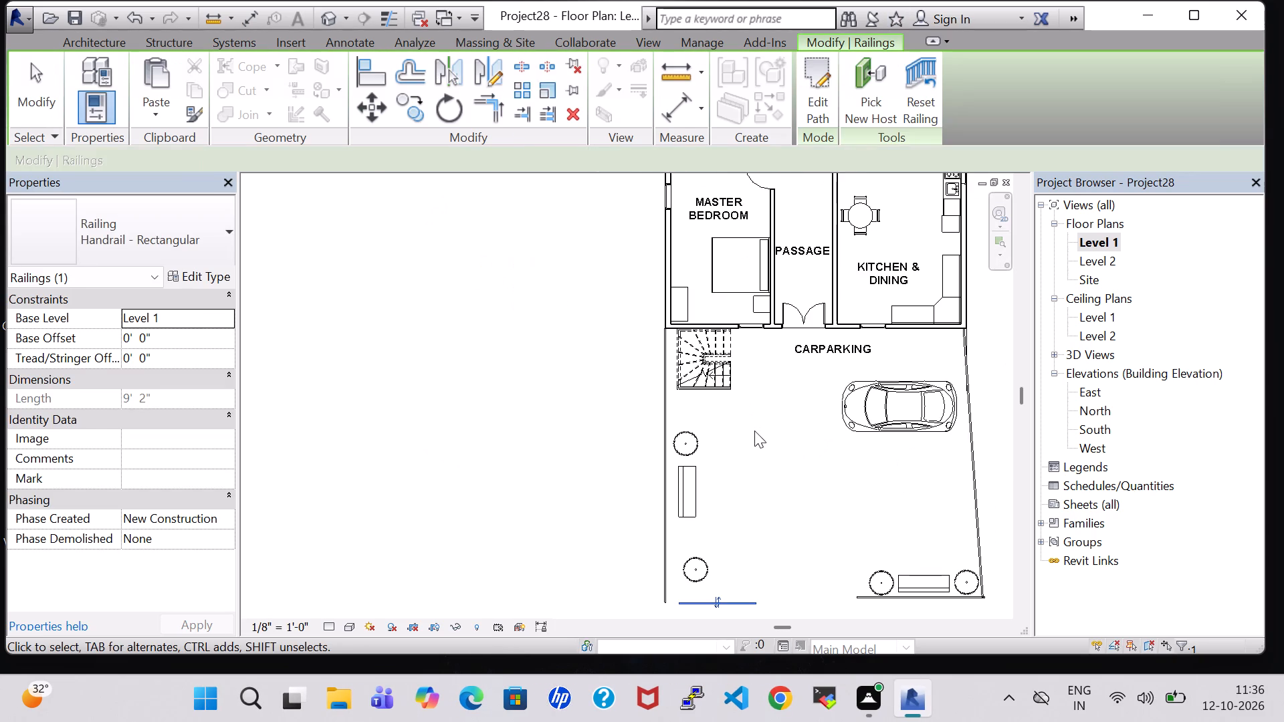
# On the Level 1 plan, delete the two separate railing segments along the front edge of the car parking.
pyautogui.moveTo(768, 435); pyautogui.dragTo(766, 358, button='middle')
pyautogui.scroll(1, 768, 435)
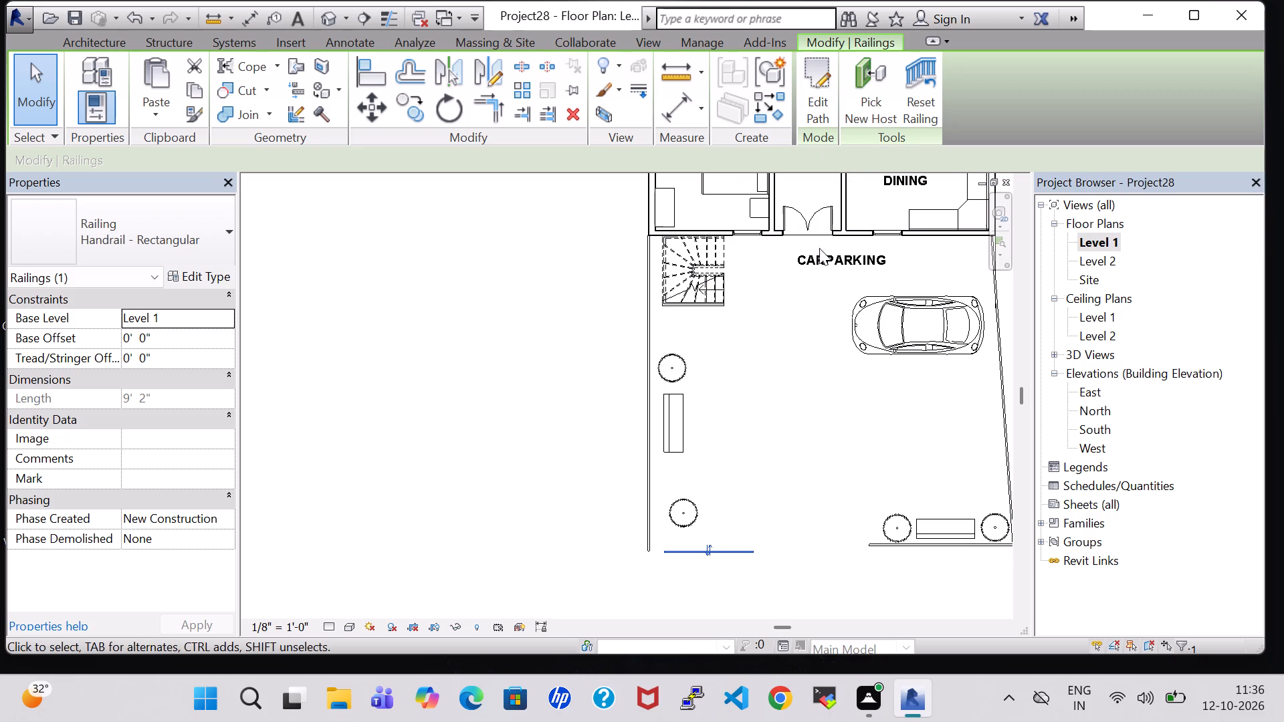
pyautogui.click(703, 553)
pyautogui.press('Delete')
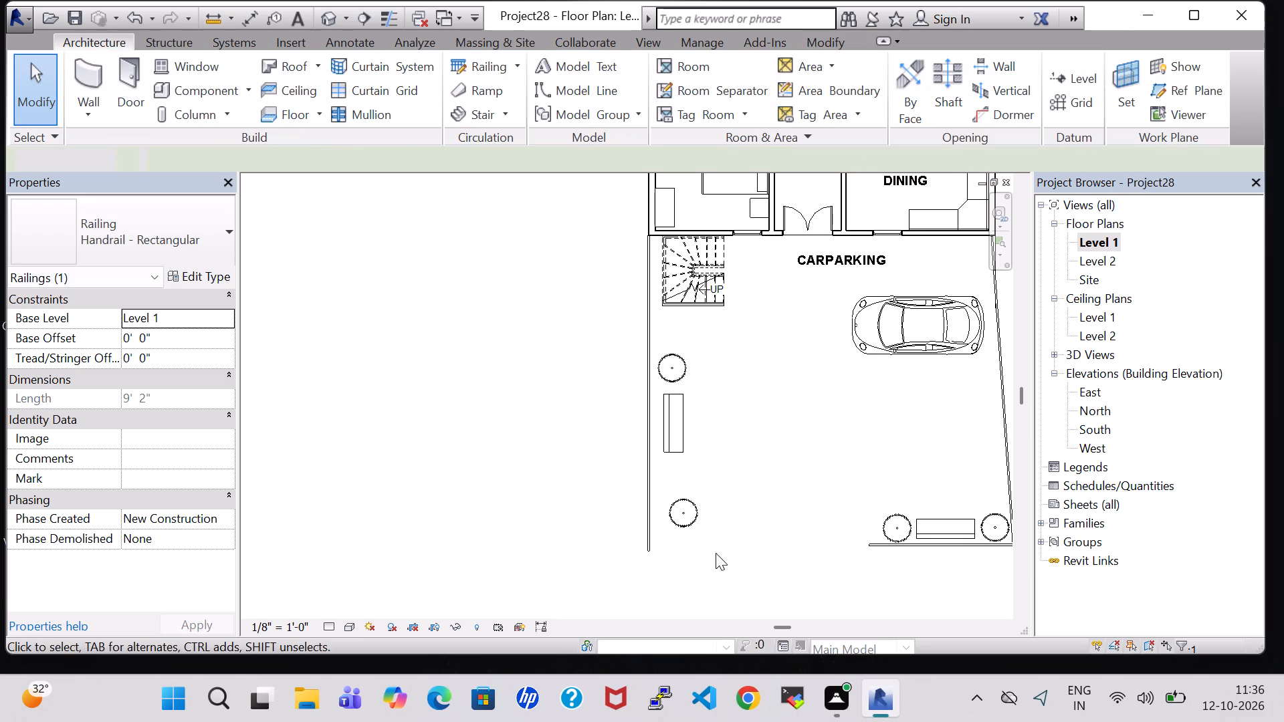
pyautogui.click(921, 549)
pyautogui.press('Delete')
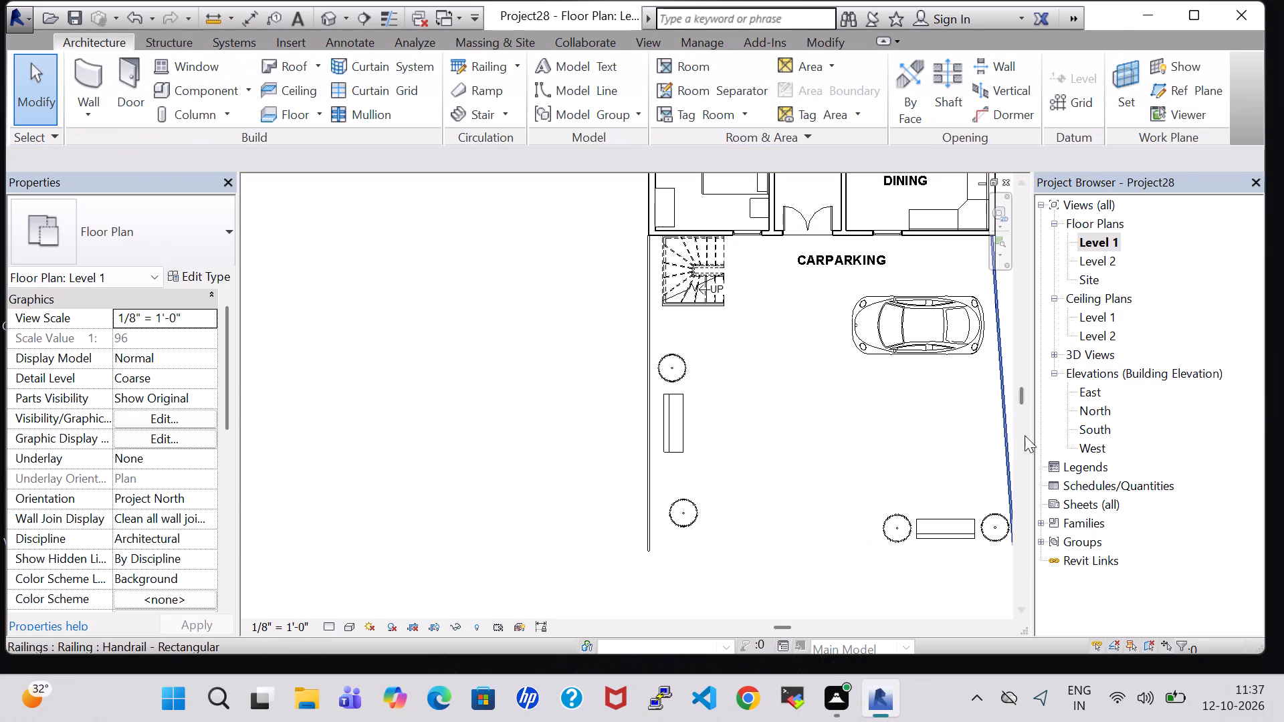
# Sketch a straight railing about 8'-5" long along the front edge, starting at the stair-side railing's front end, and finish it.
pyautogui.click(460, 73)
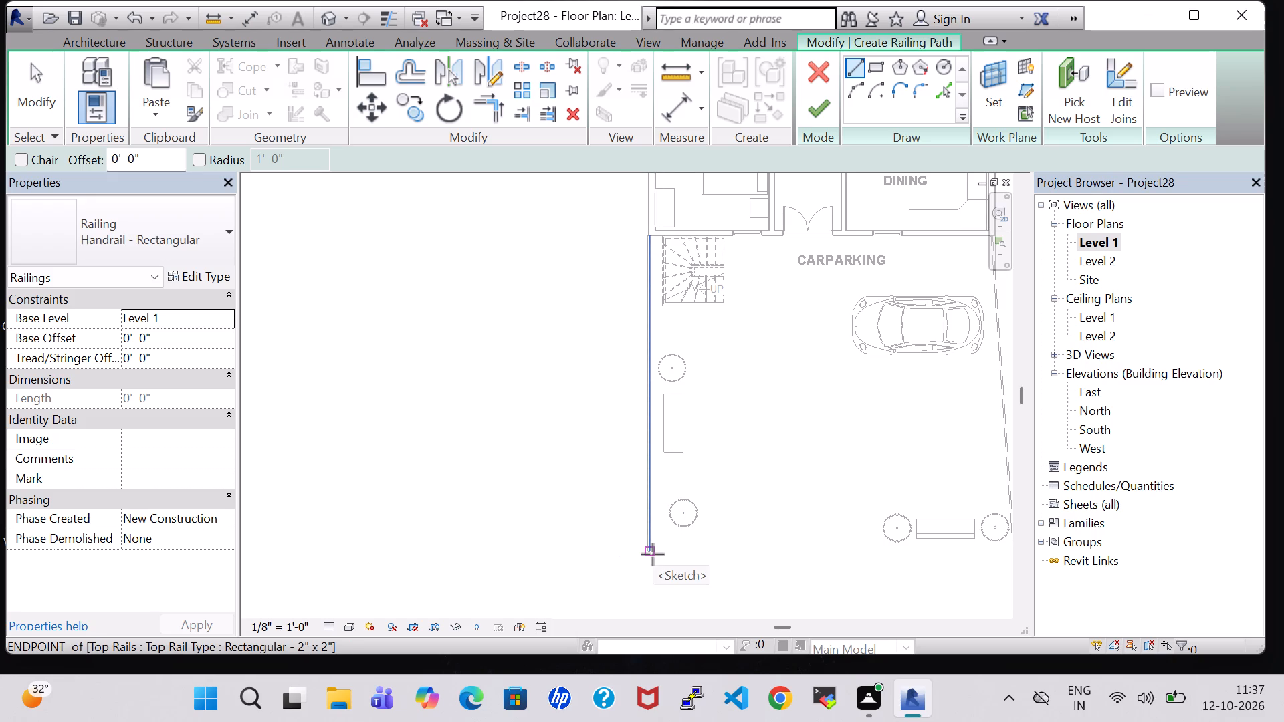
pyautogui.click(649, 548)
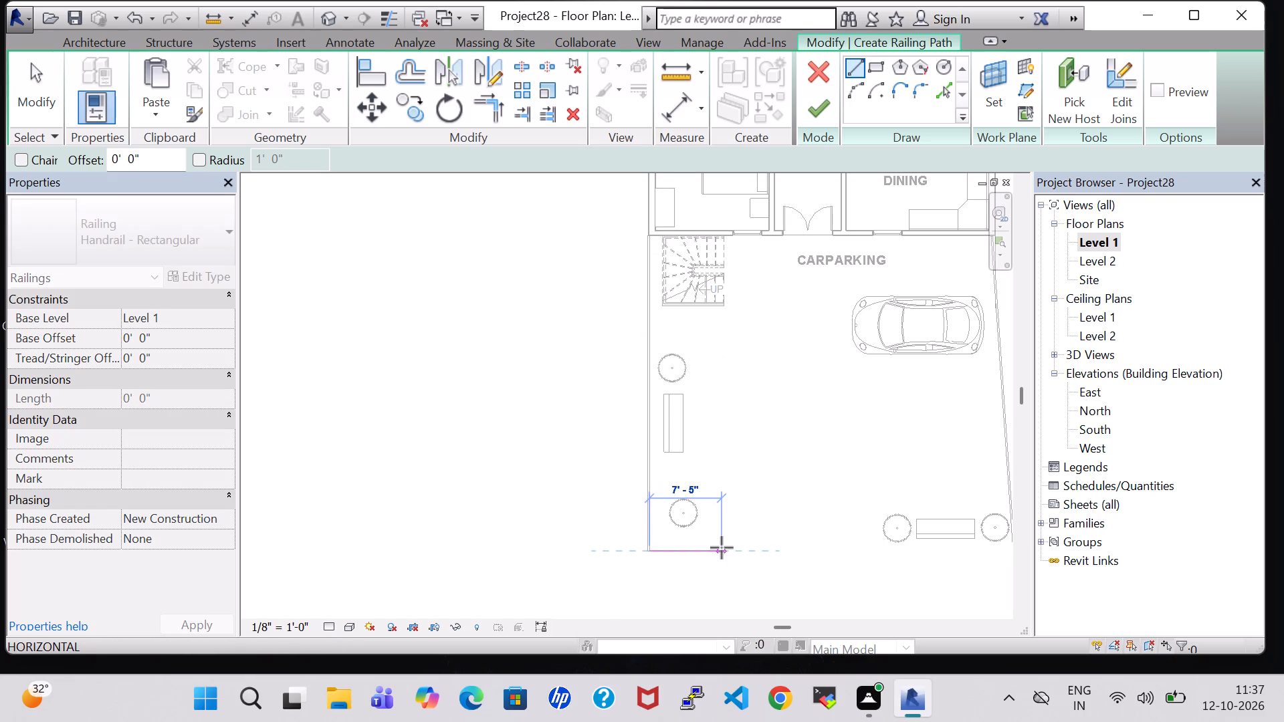
pyautogui.click(731, 548)
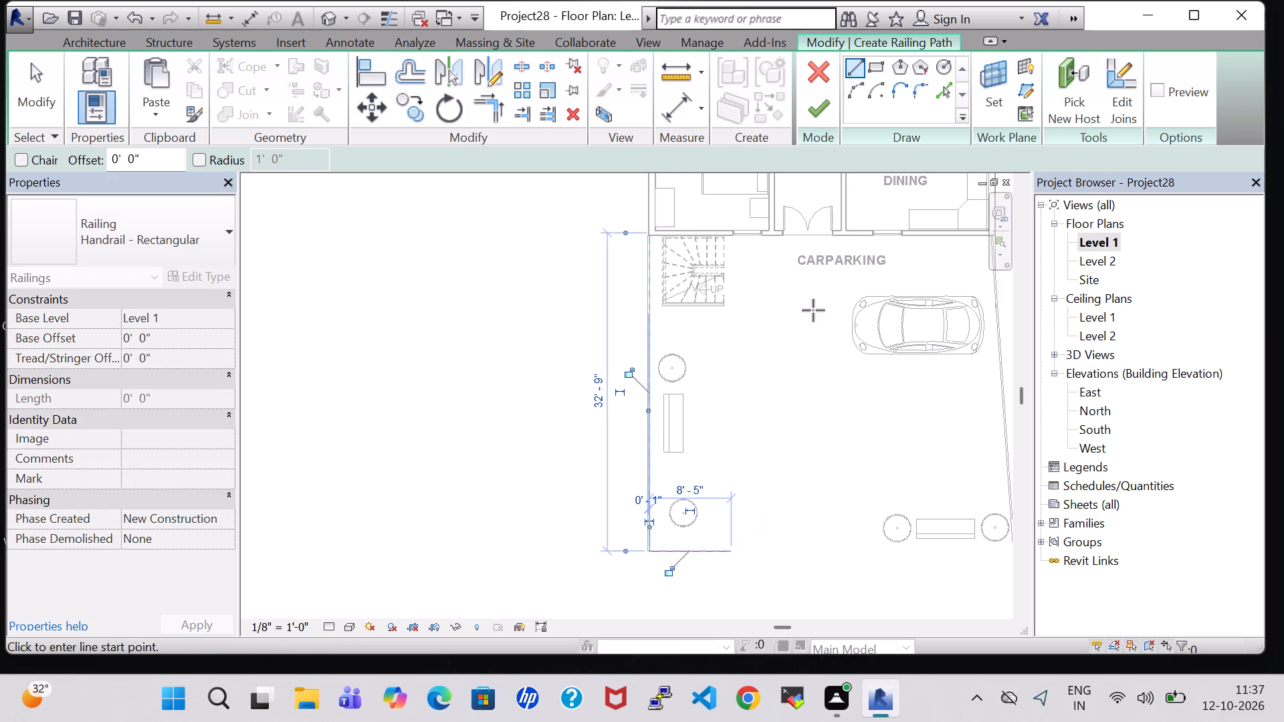
pyautogui.click(814, 110)
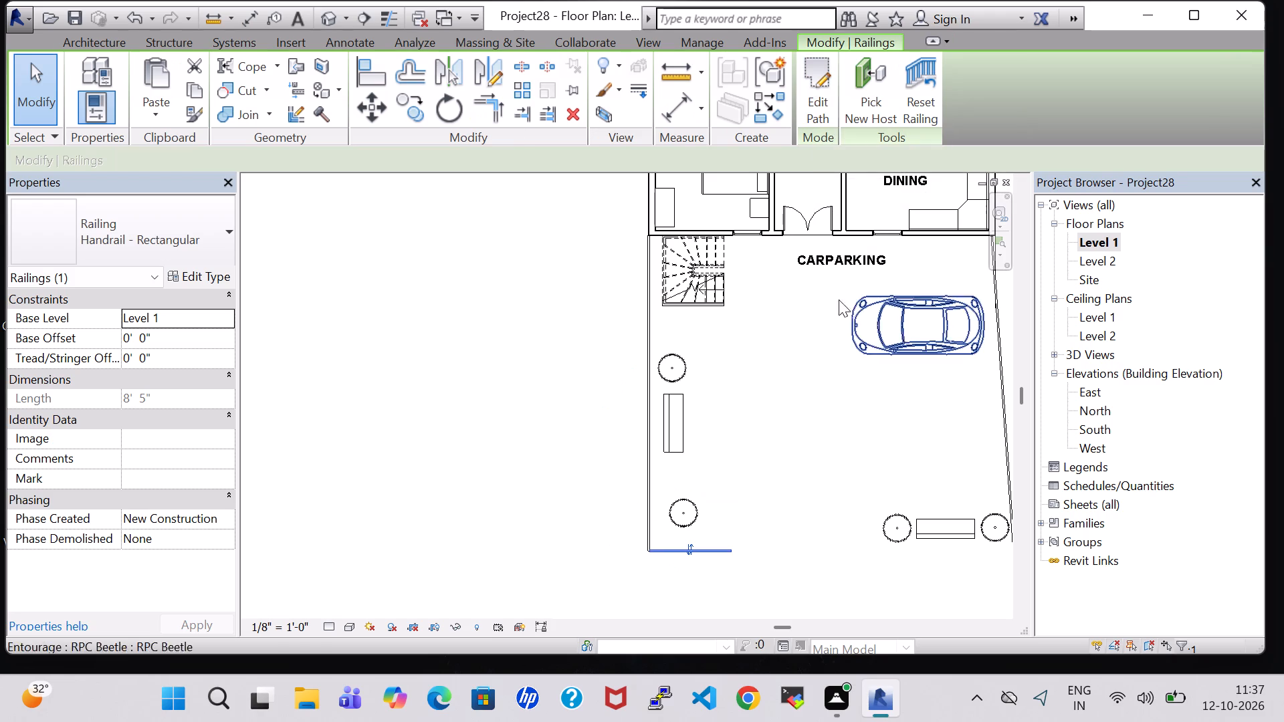
# Sketch an L-shaped railing from the car-side house corner, about 31'-11" straight forward and 14'-2" along the front edge, and finish it.
pyautogui.click(116, 35)
pyautogui.click(505, 57)
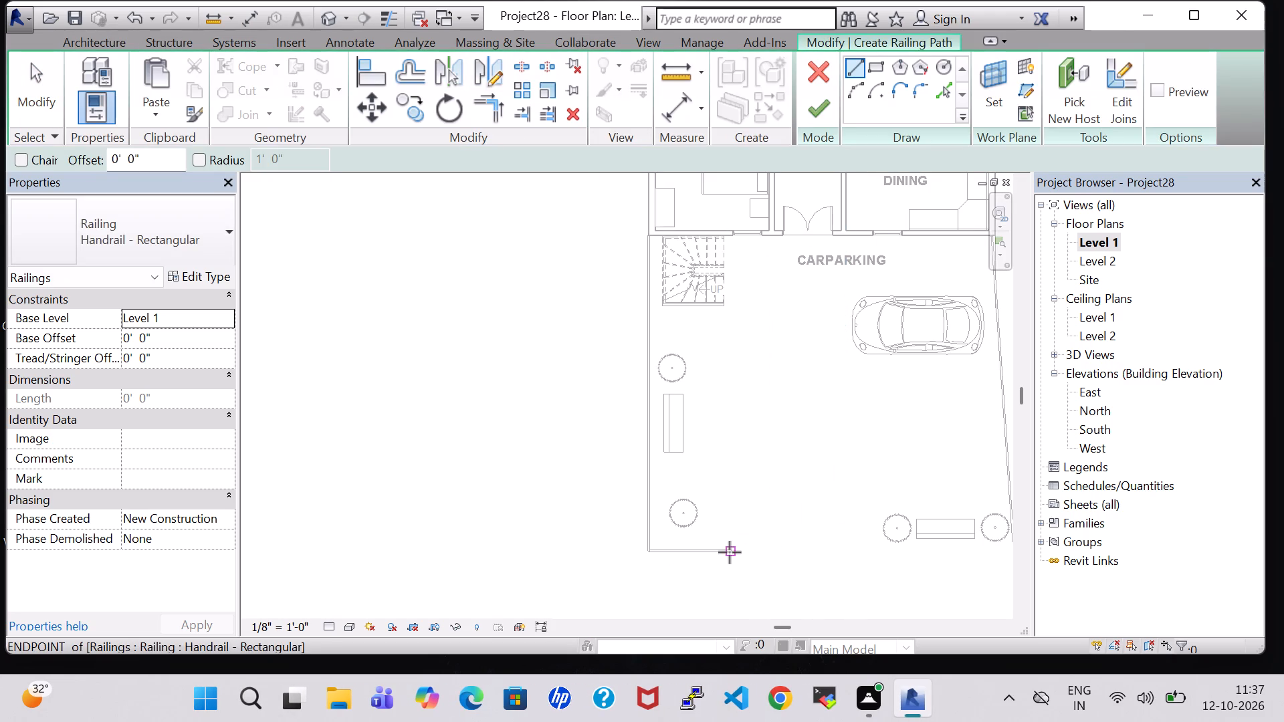
pyautogui.middleClick(972, 552)
pyautogui.scroll(1, 972, 552)
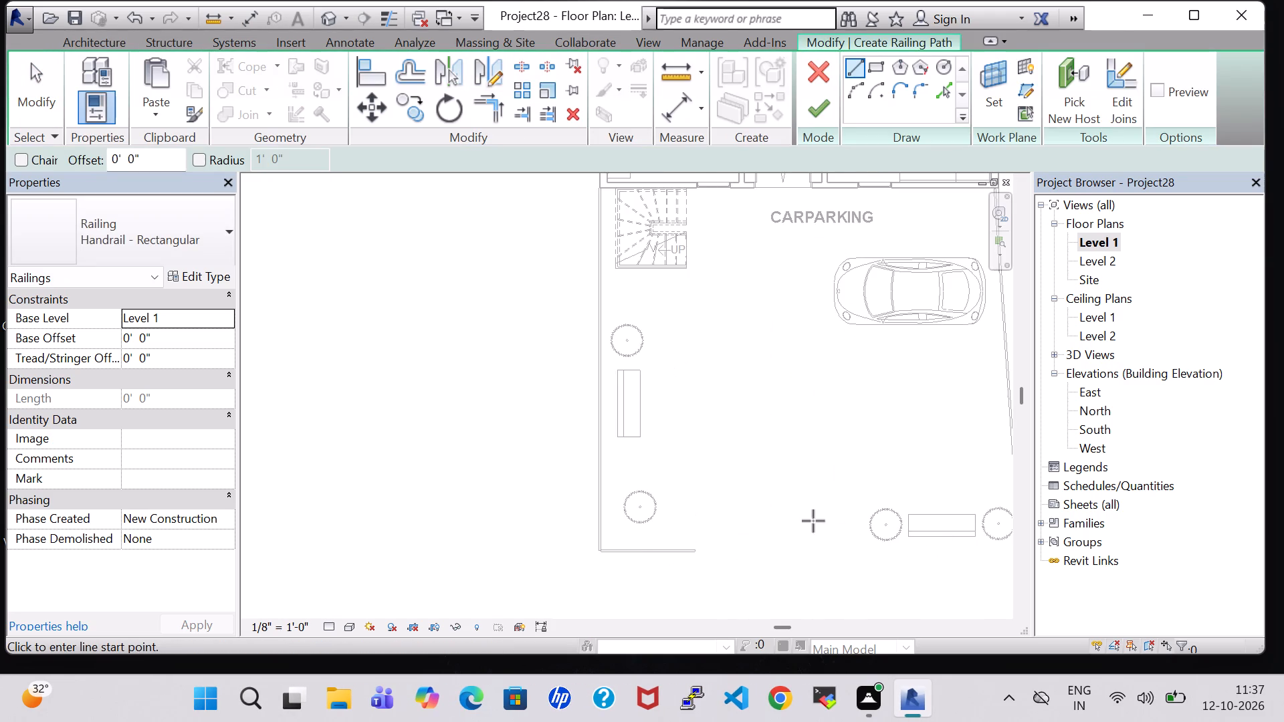
pyautogui.press('Escape')
pyautogui.press('Escape')
pyautogui.moveTo(916, 374); pyautogui.dragTo(774, 396, button='middle')
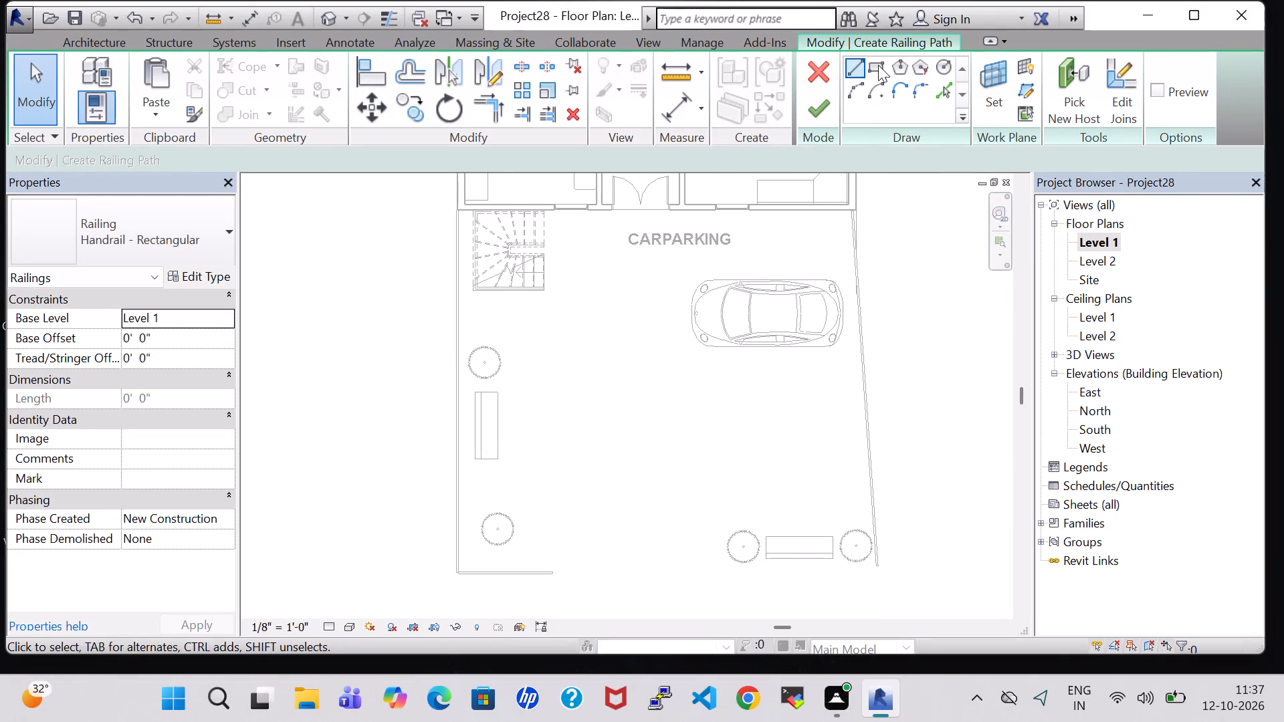
pyautogui.click(857, 67)
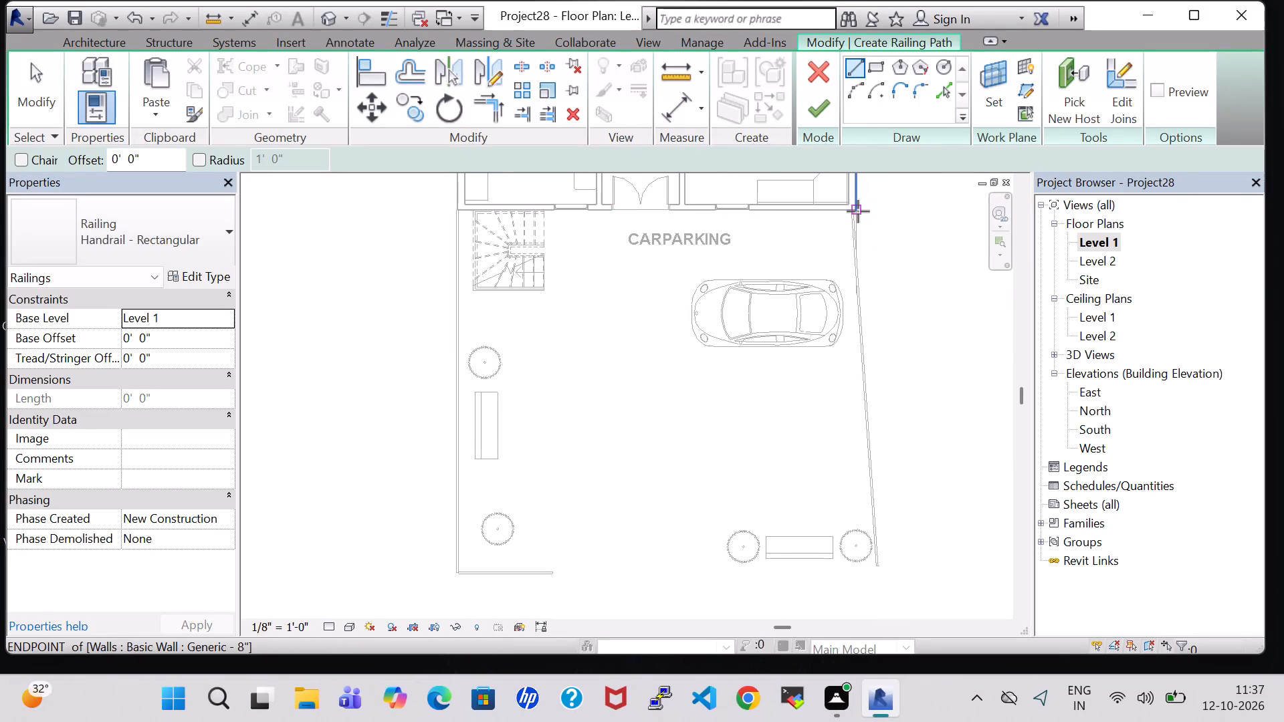
pyautogui.click(858, 211)
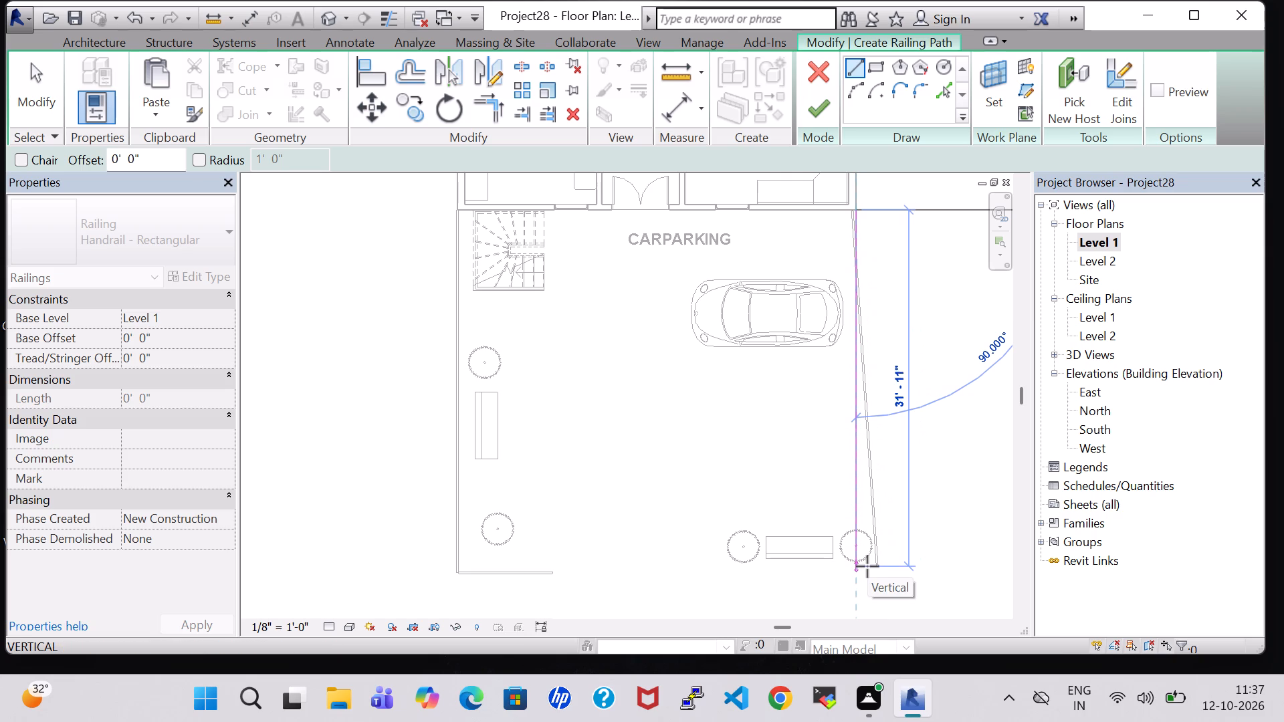
pyautogui.click(867, 566)
pyautogui.press('Escape')
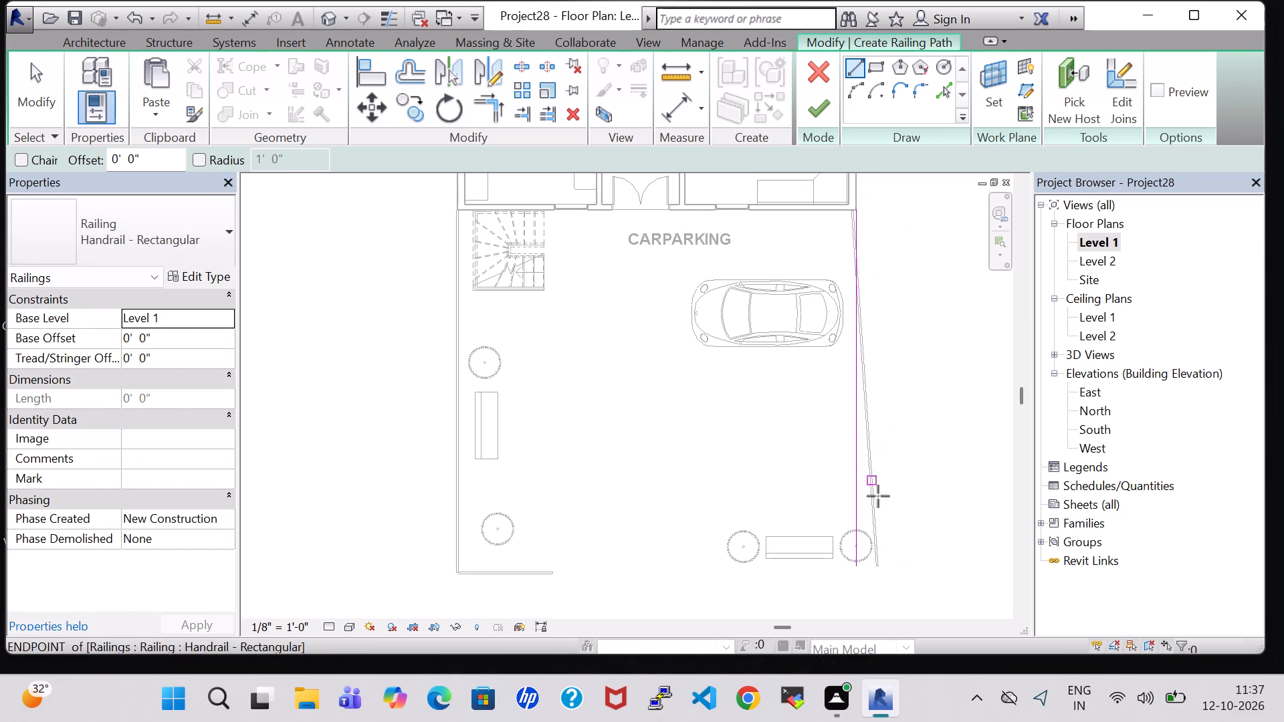
pyautogui.click(856, 566)
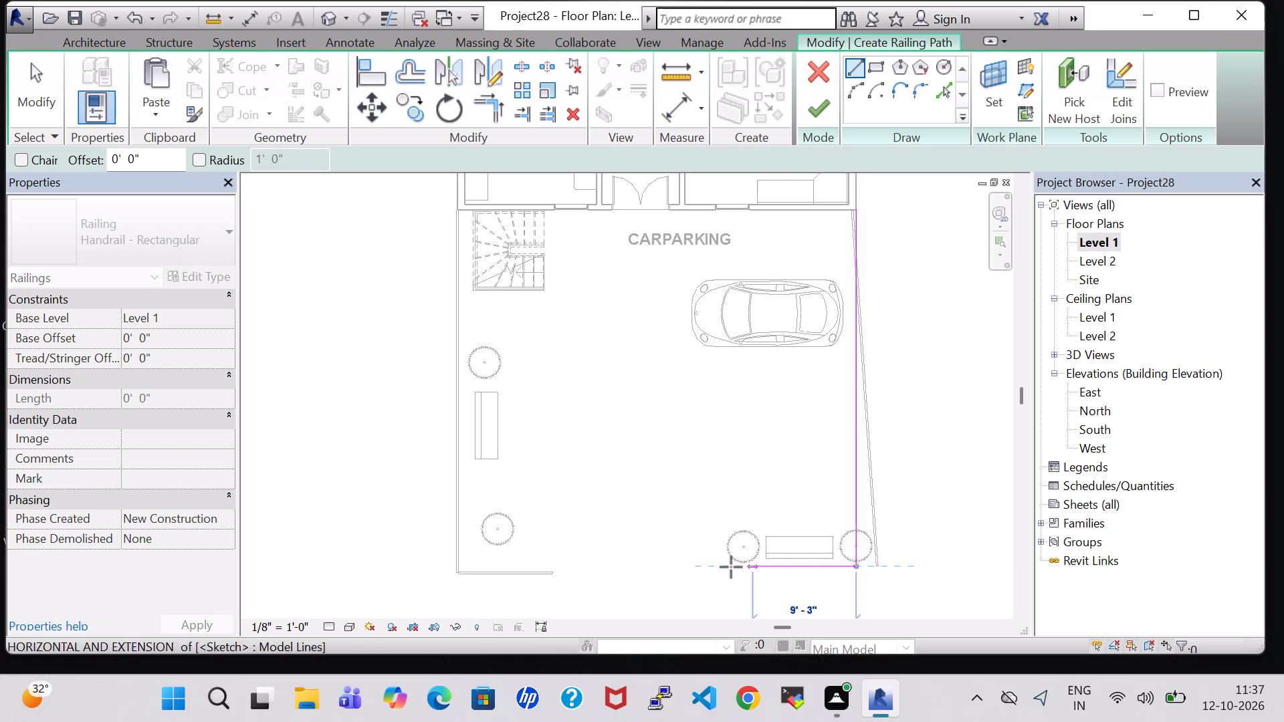
pyautogui.click(698, 570)
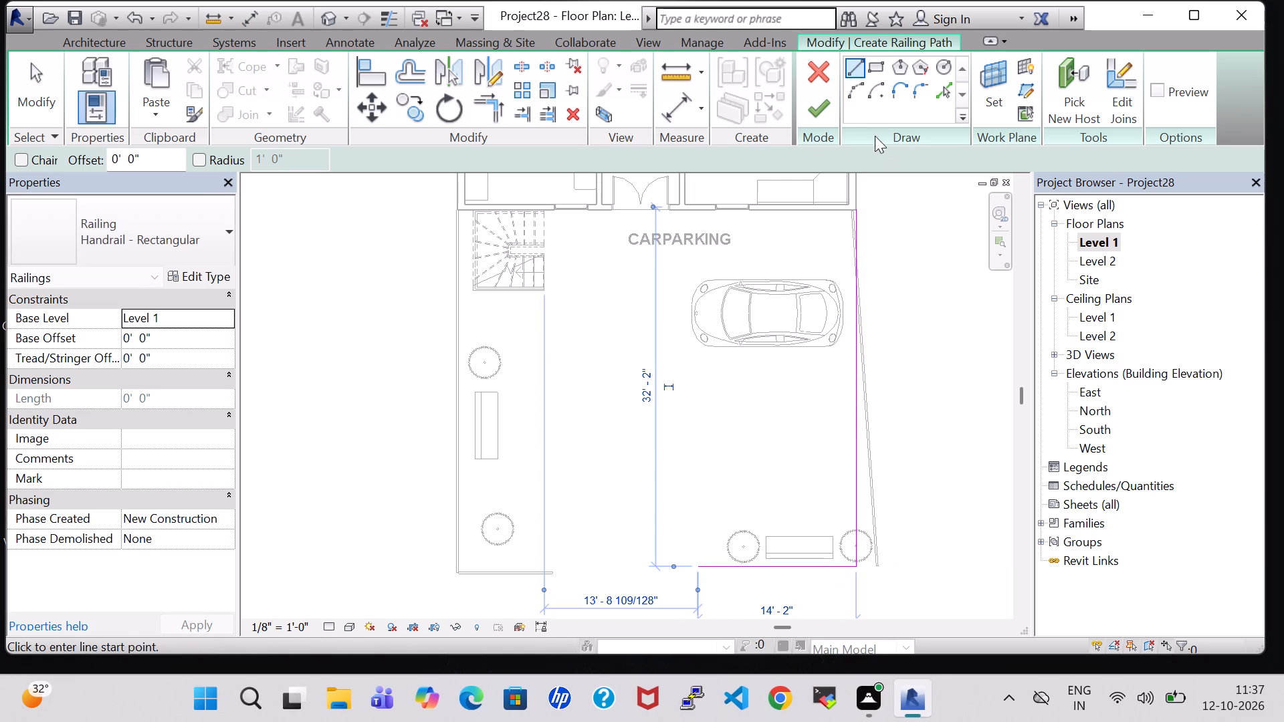
pyautogui.click(824, 116)
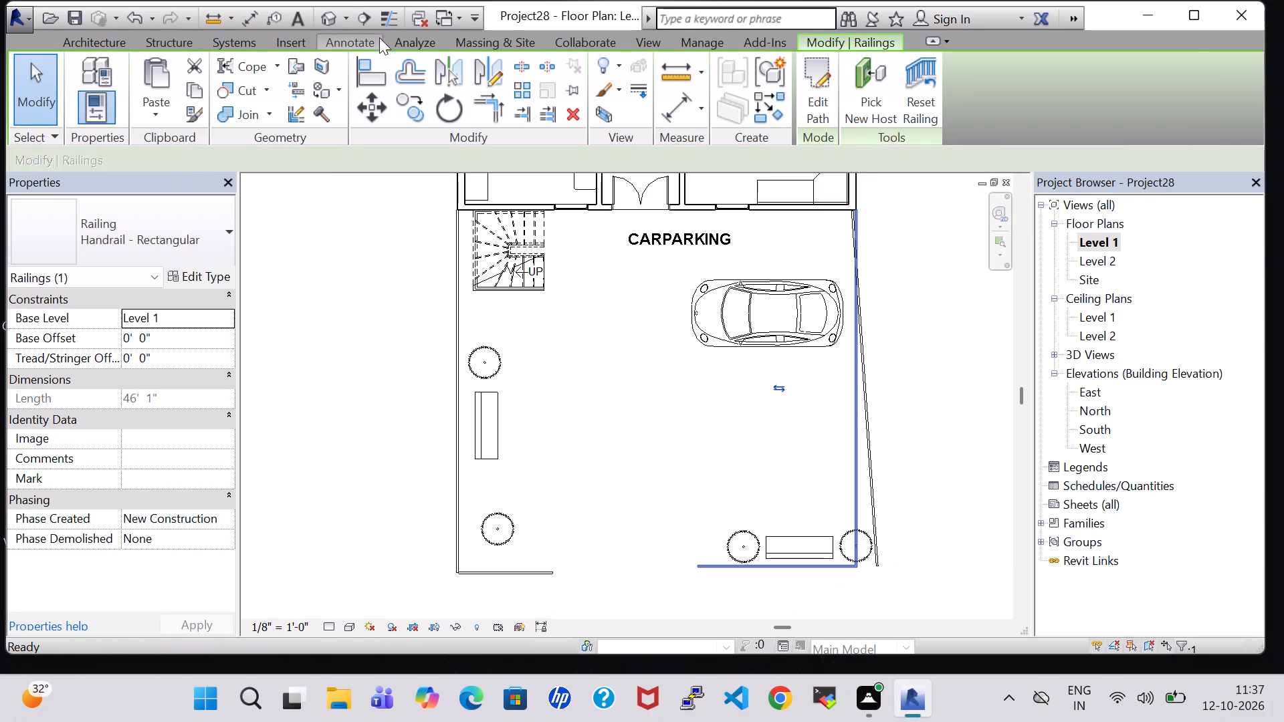
# In the 3D view, delete the old slanted railing on the car side of the parking area.
pyautogui.click(321, 13)
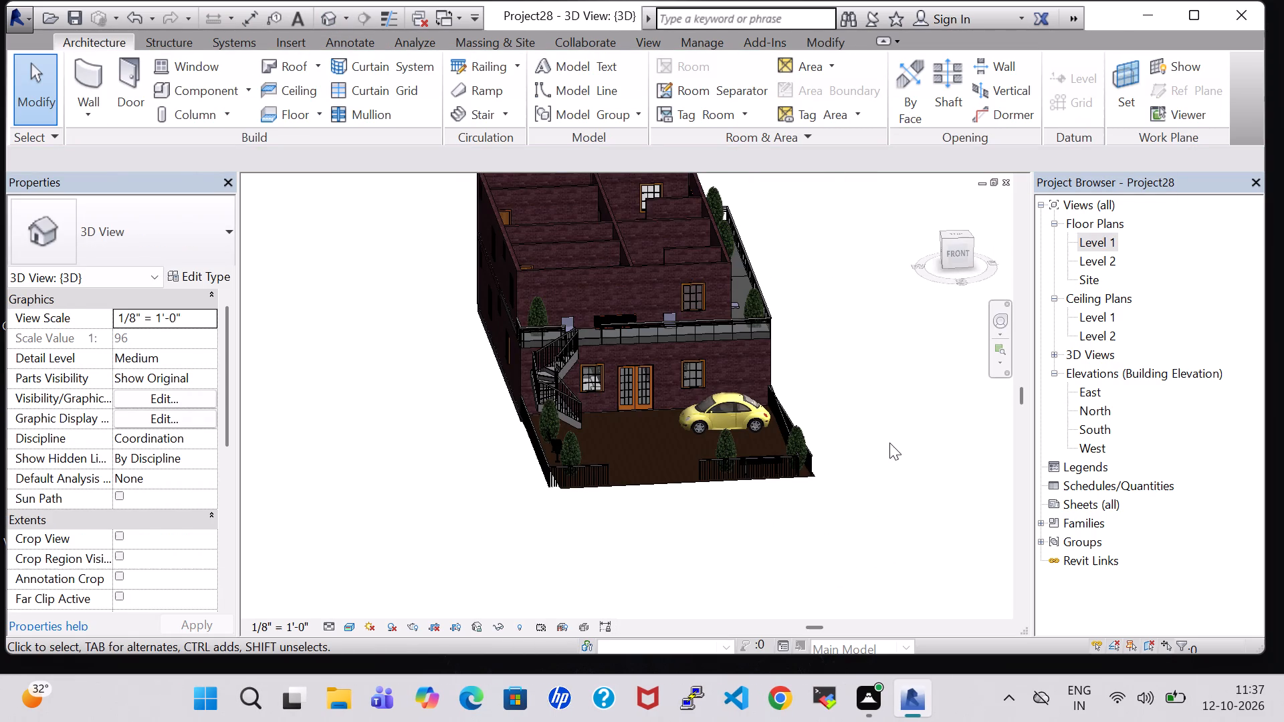
pyautogui.scroll(1, 889, 443)
pyautogui.moveTo(889, 443); pyautogui.dragTo(837, 369, button='middle')
pyautogui.keyDown('ctrl'); pyautogui.moveTo(838, 380); pyautogui.dragTo(791, 390, button='middle'); pyautogui.keyUp('ctrl')
pyautogui.scroll(5, 793, 390)
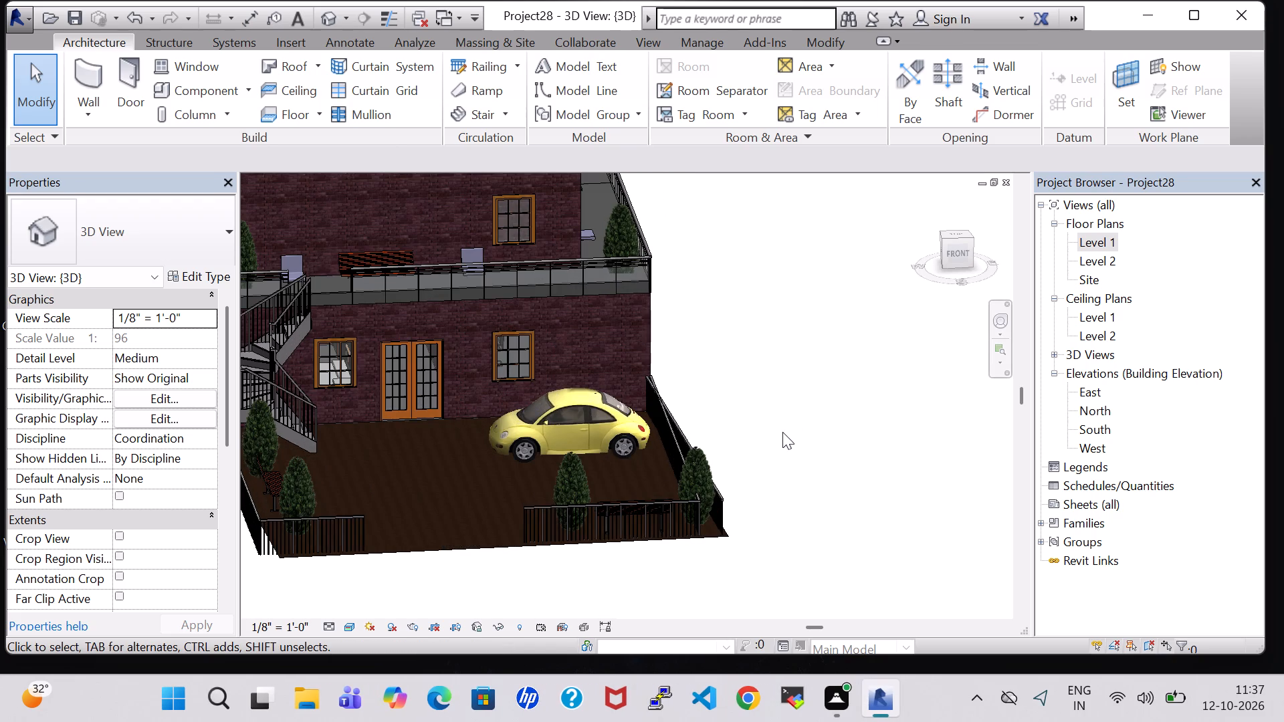
pyautogui.scroll(1, 782, 432)
pyautogui.moveTo(782, 432); pyautogui.dragTo(748, 432, button='middle')
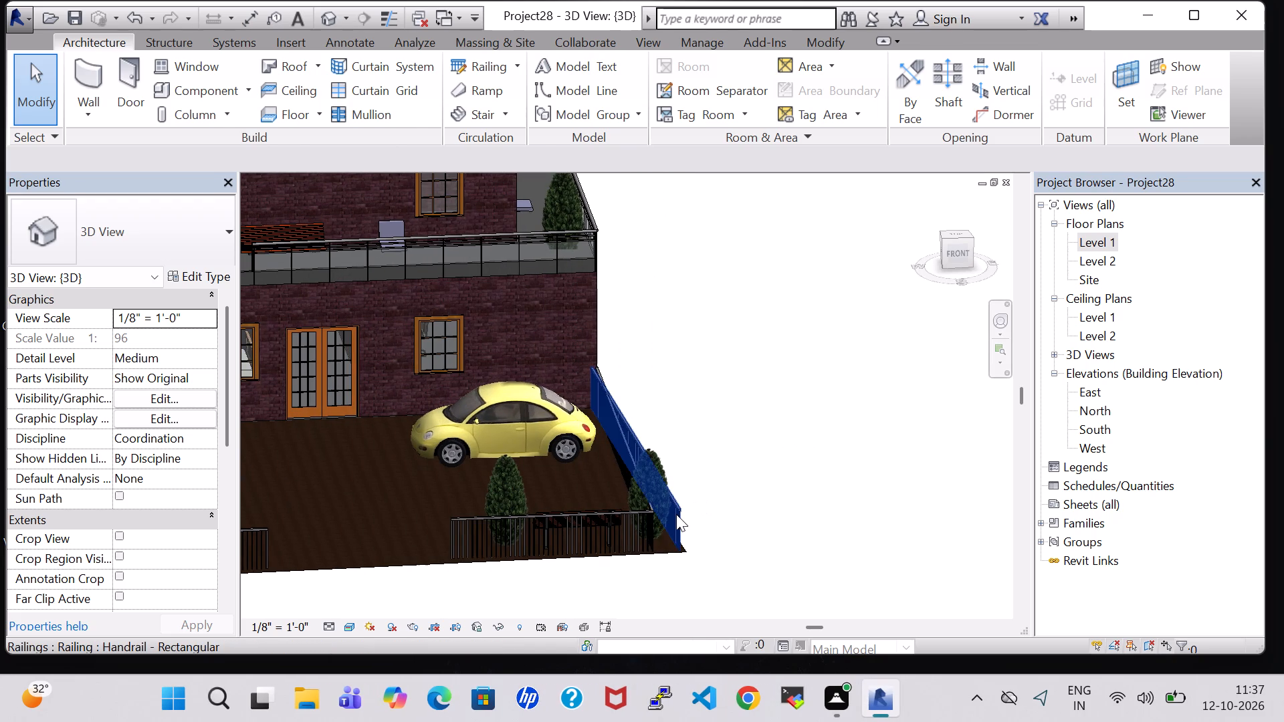
pyautogui.click(676, 514)
pyautogui.press('Delete')
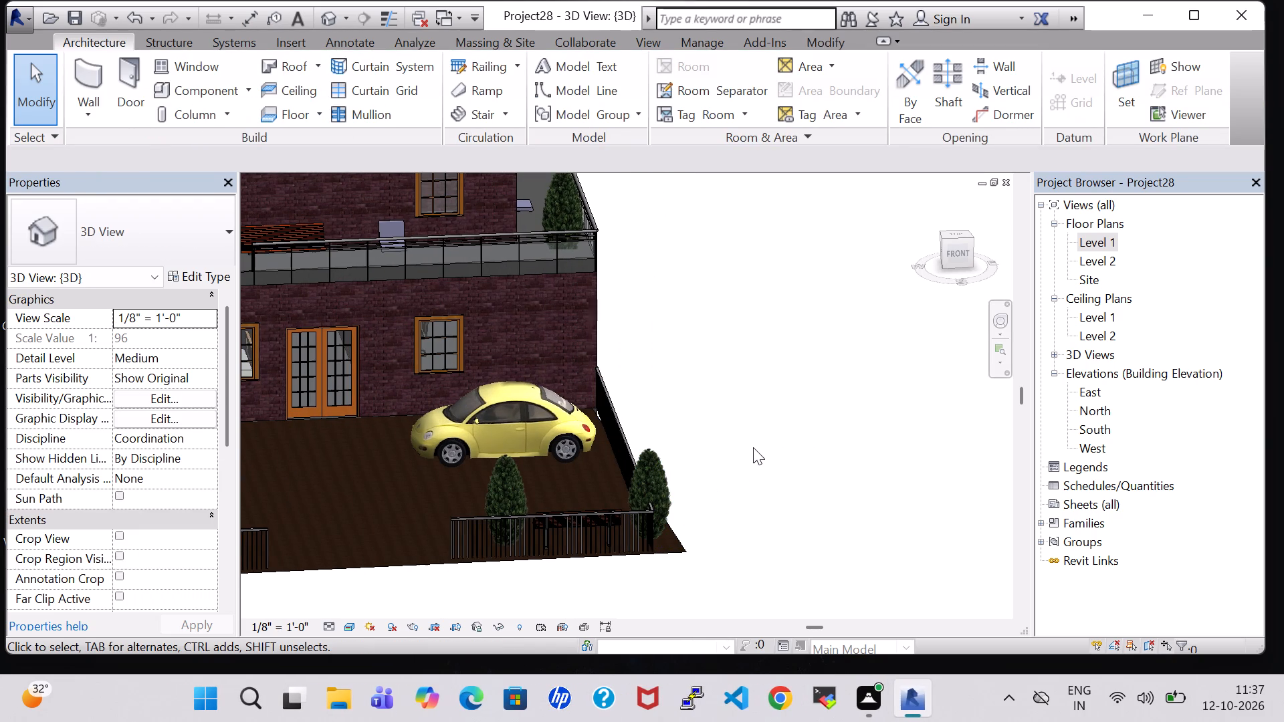
# In the 3D view, delete the existing ground surface under the car parking area.
pyautogui.scroll(1, 753, 447)
pyautogui.keyDown('ctrl'); pyautogui.scroll(1, 753, 447); pyautogui.keyUp('ctrl')
pyautogui.keyDown('ctrl'); pyautogui.moveTo(753, 447); pyautogui.dragTo(680, 454, button='middle'); pyautogui.keyUp('ctrl')
pyautogui.keyDown('shift'); pyautogui.moveTo(774, 376); pyautogui.dragTo(749, 382, button='middle'); pyautogui.keyUp('shift')
pyautogui.keyDown('shift'); pyautogui.moveTo(673, 407); pyautogui.dragTo(669, 358, button='middle'); pyautogui.keyUp('shift')
pyautogui.keyDown('shift'); pyautogui.scroll(1, 673, 407); pyautogui.keyUp('shift')
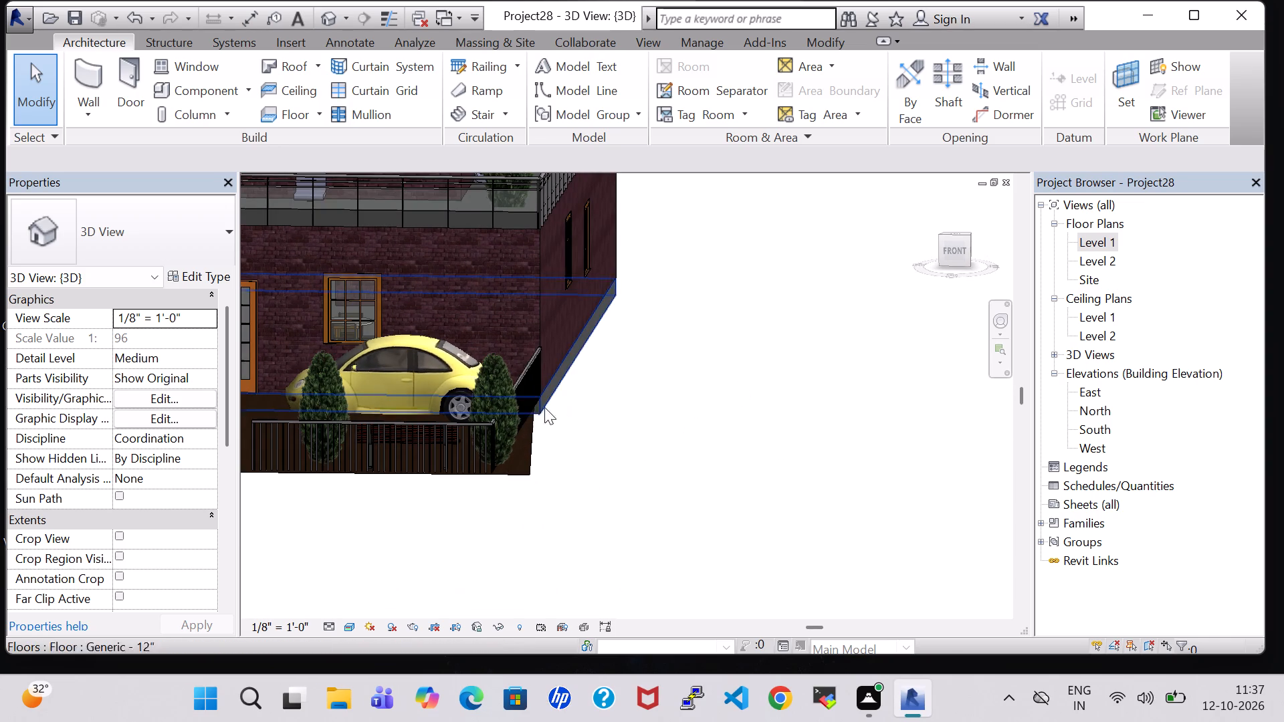
pyautogui.click(534, 450)
pyautogui.press('Delete')
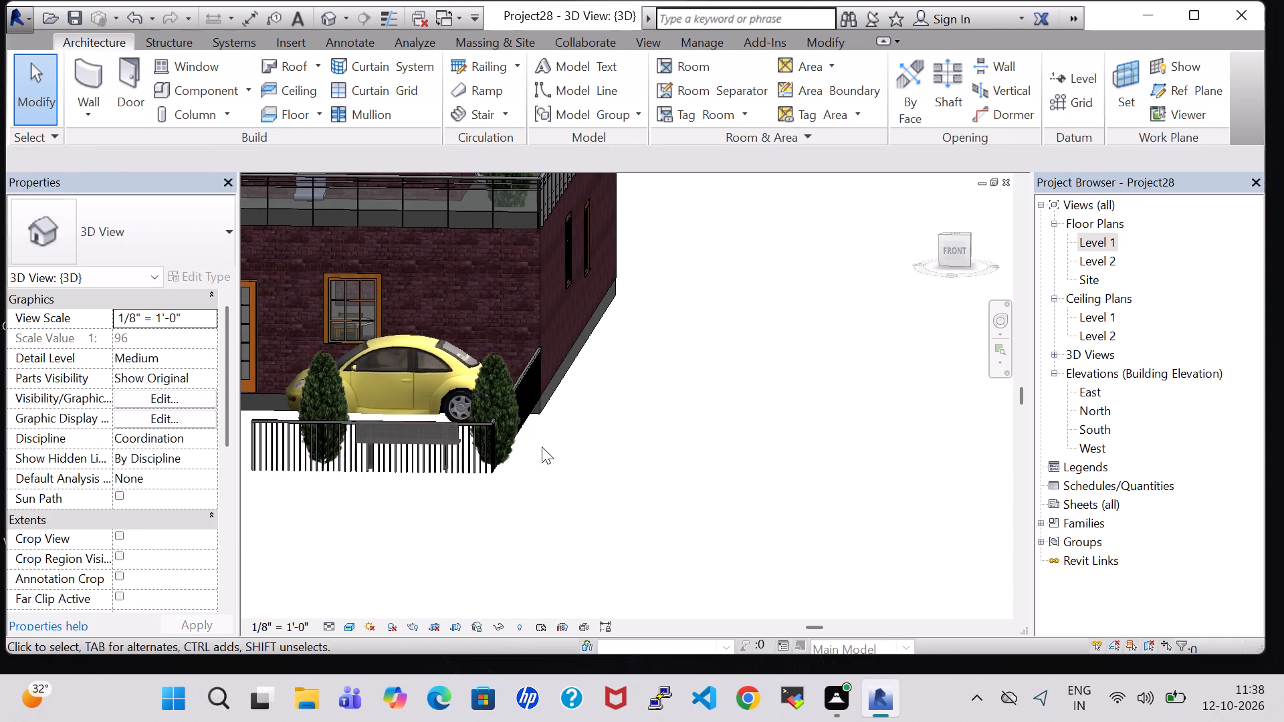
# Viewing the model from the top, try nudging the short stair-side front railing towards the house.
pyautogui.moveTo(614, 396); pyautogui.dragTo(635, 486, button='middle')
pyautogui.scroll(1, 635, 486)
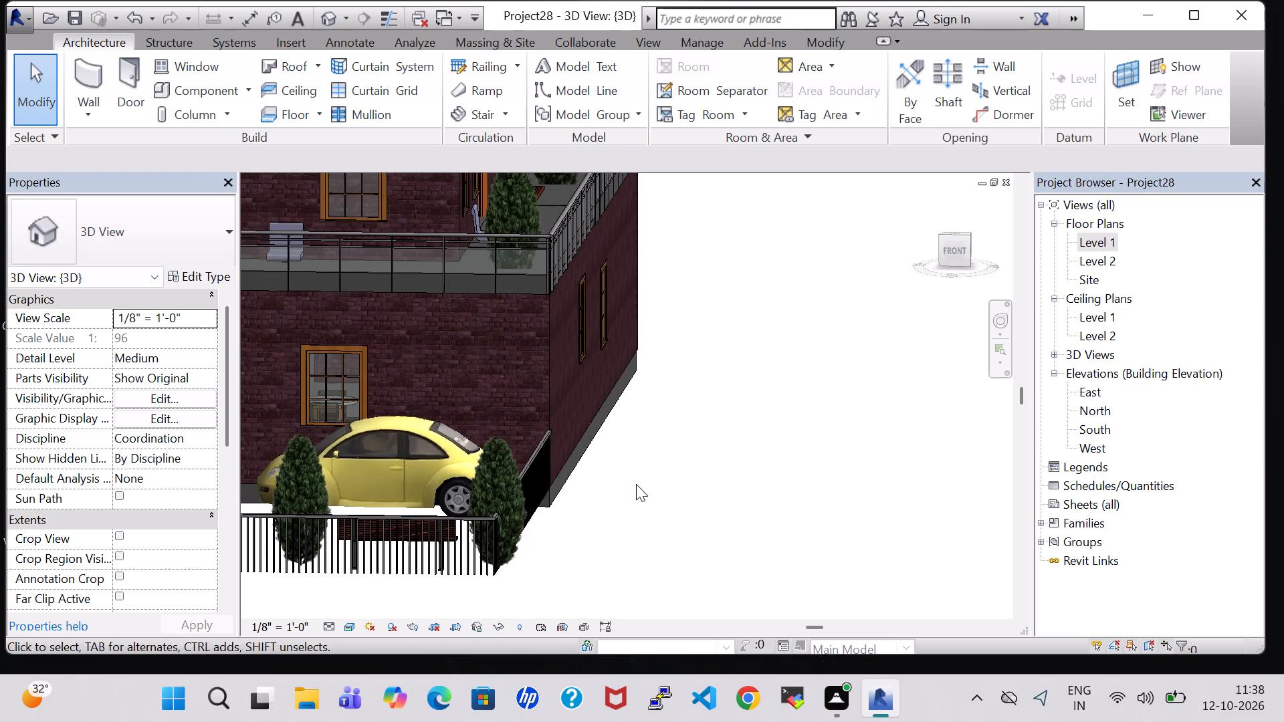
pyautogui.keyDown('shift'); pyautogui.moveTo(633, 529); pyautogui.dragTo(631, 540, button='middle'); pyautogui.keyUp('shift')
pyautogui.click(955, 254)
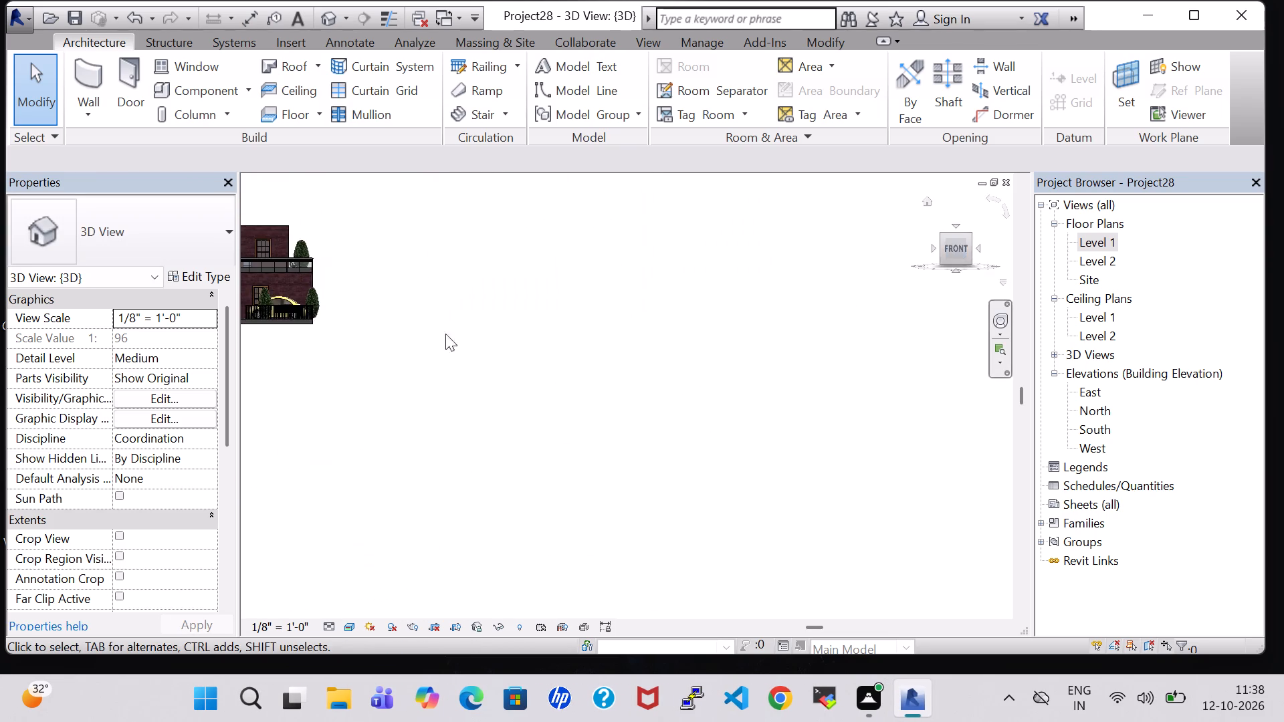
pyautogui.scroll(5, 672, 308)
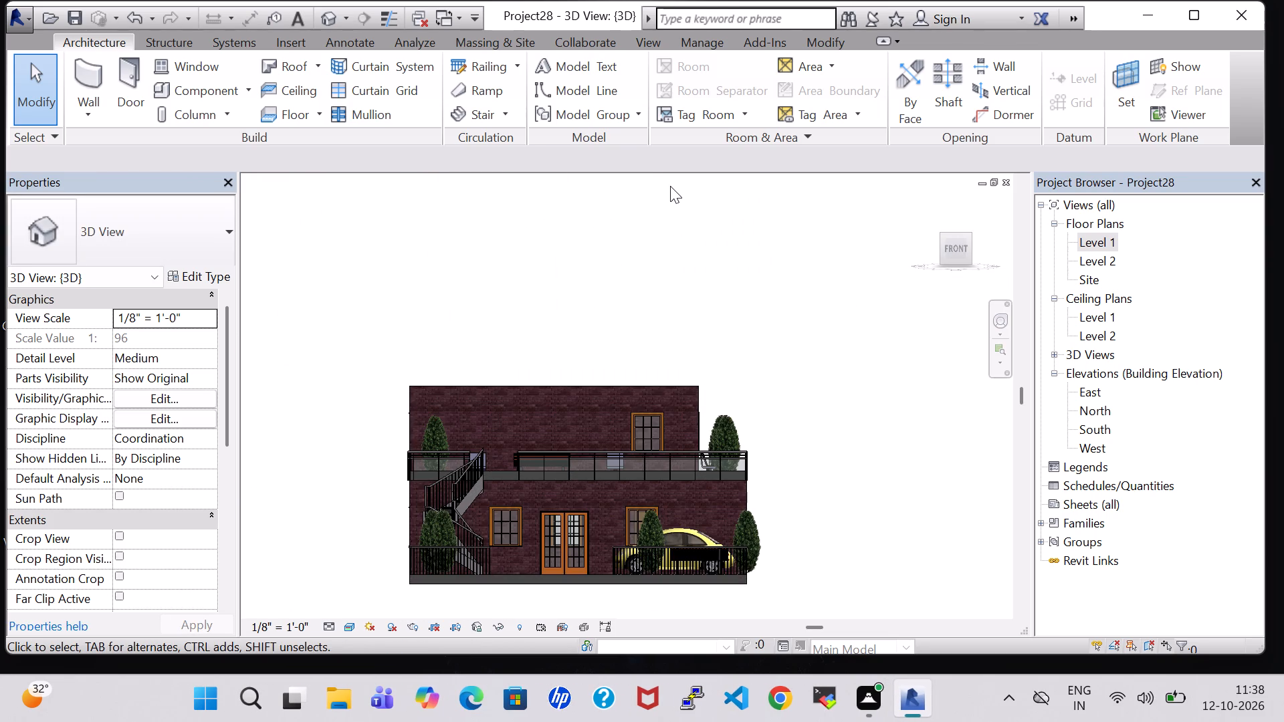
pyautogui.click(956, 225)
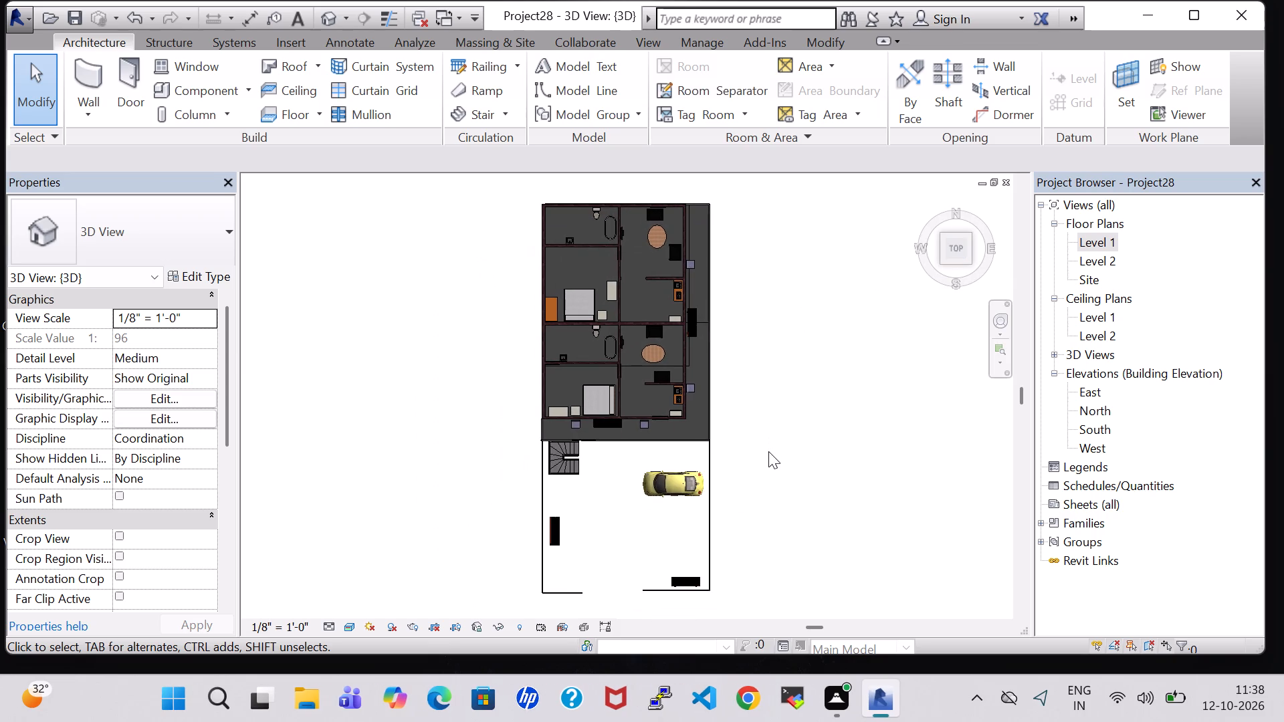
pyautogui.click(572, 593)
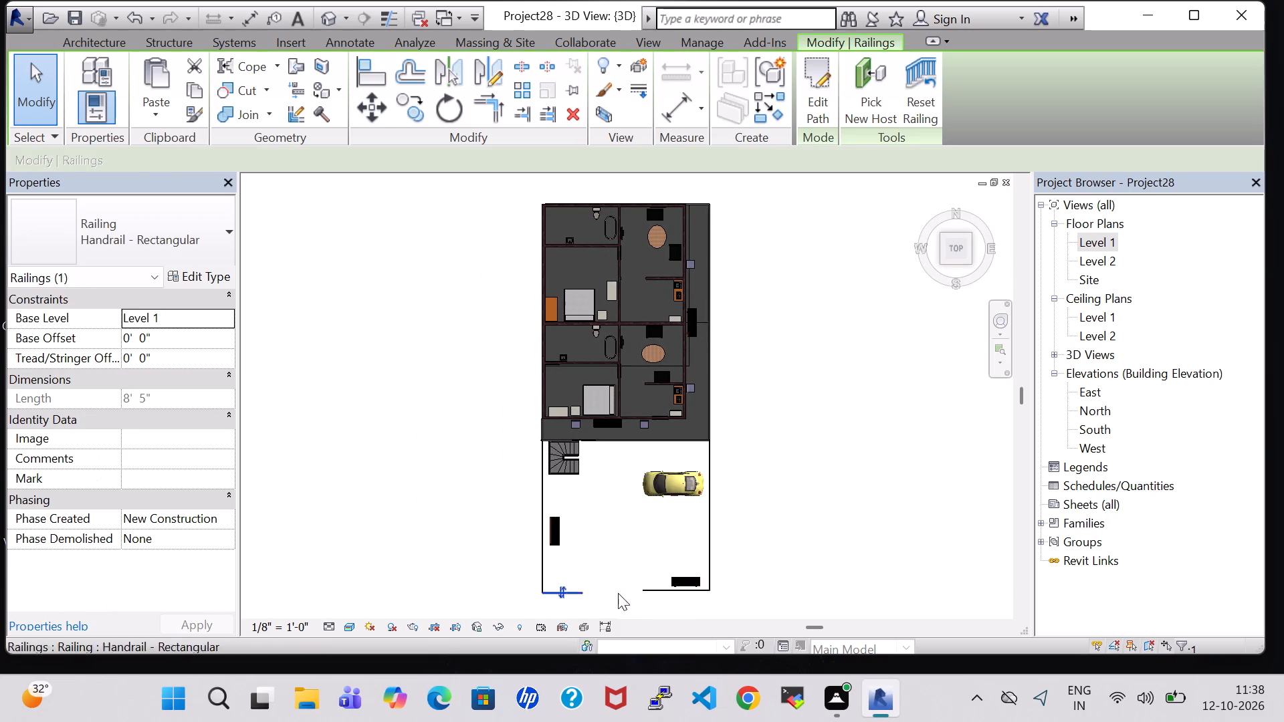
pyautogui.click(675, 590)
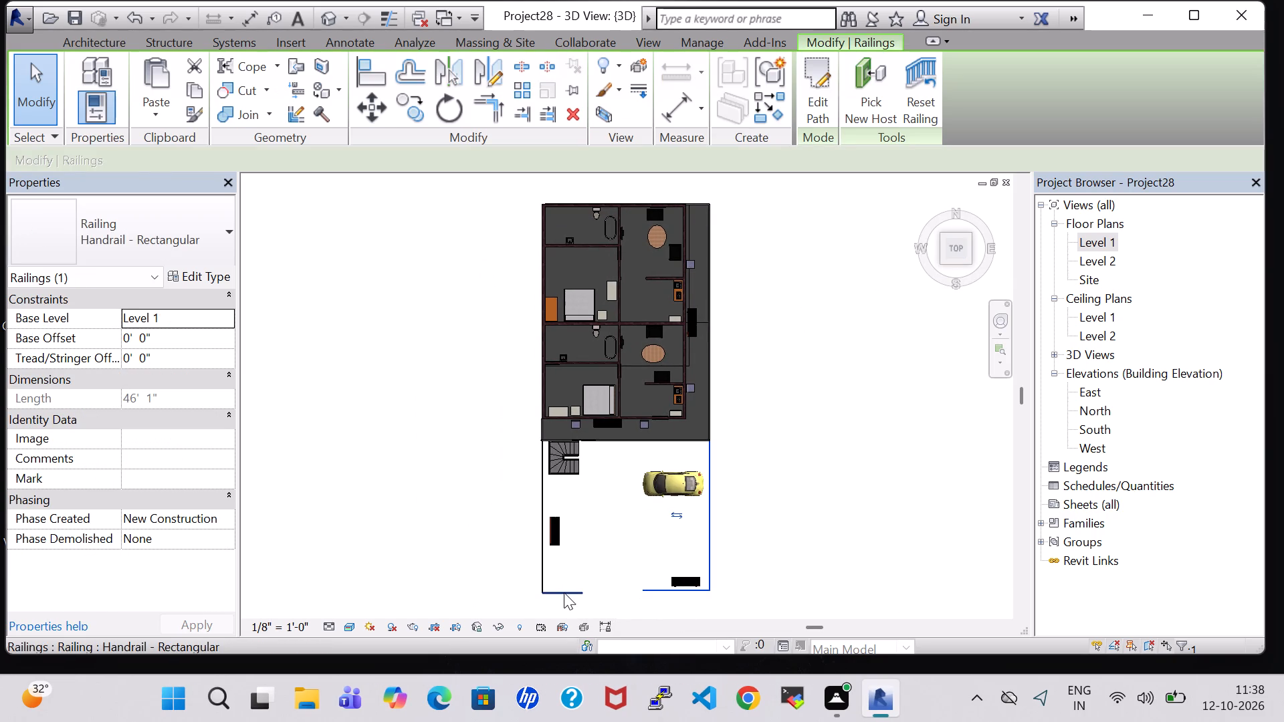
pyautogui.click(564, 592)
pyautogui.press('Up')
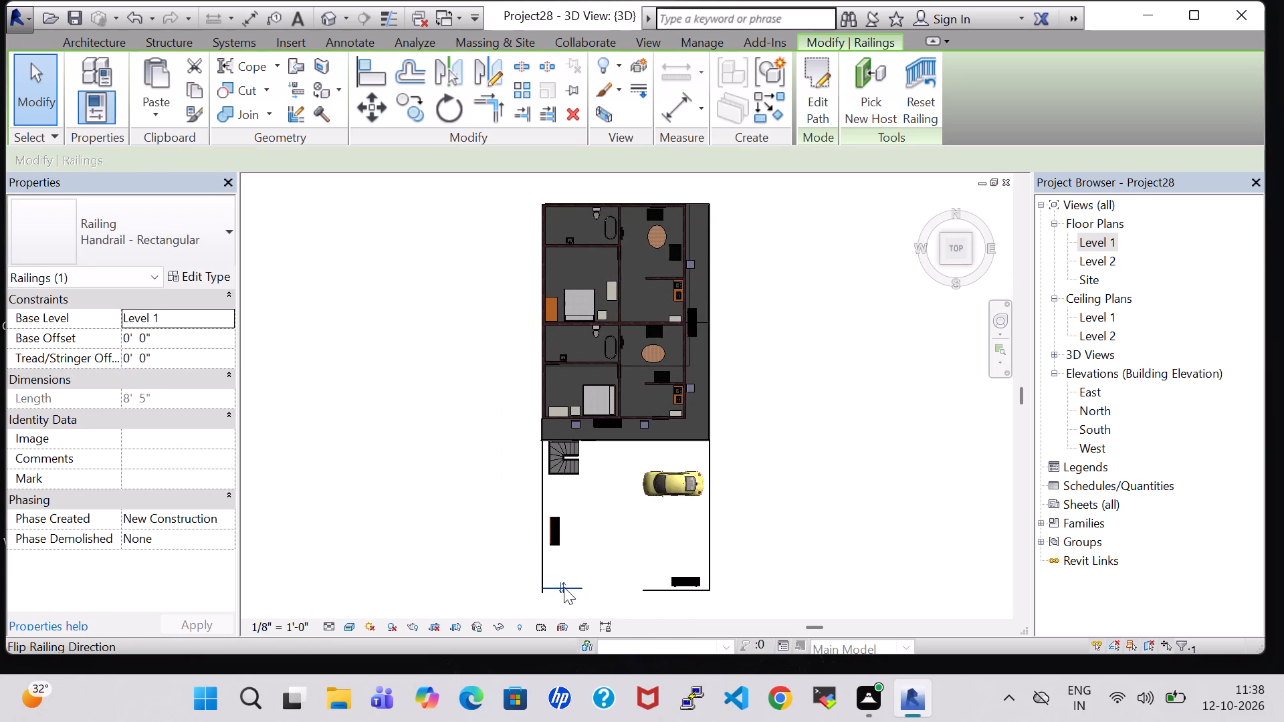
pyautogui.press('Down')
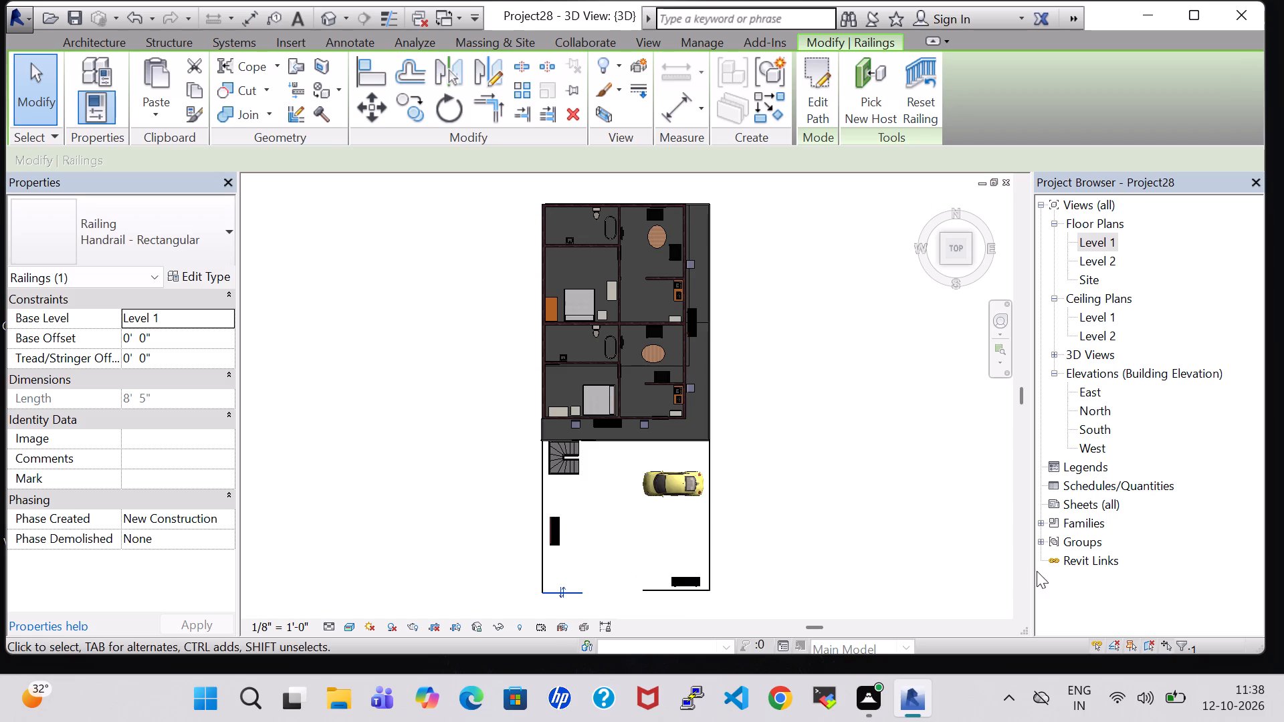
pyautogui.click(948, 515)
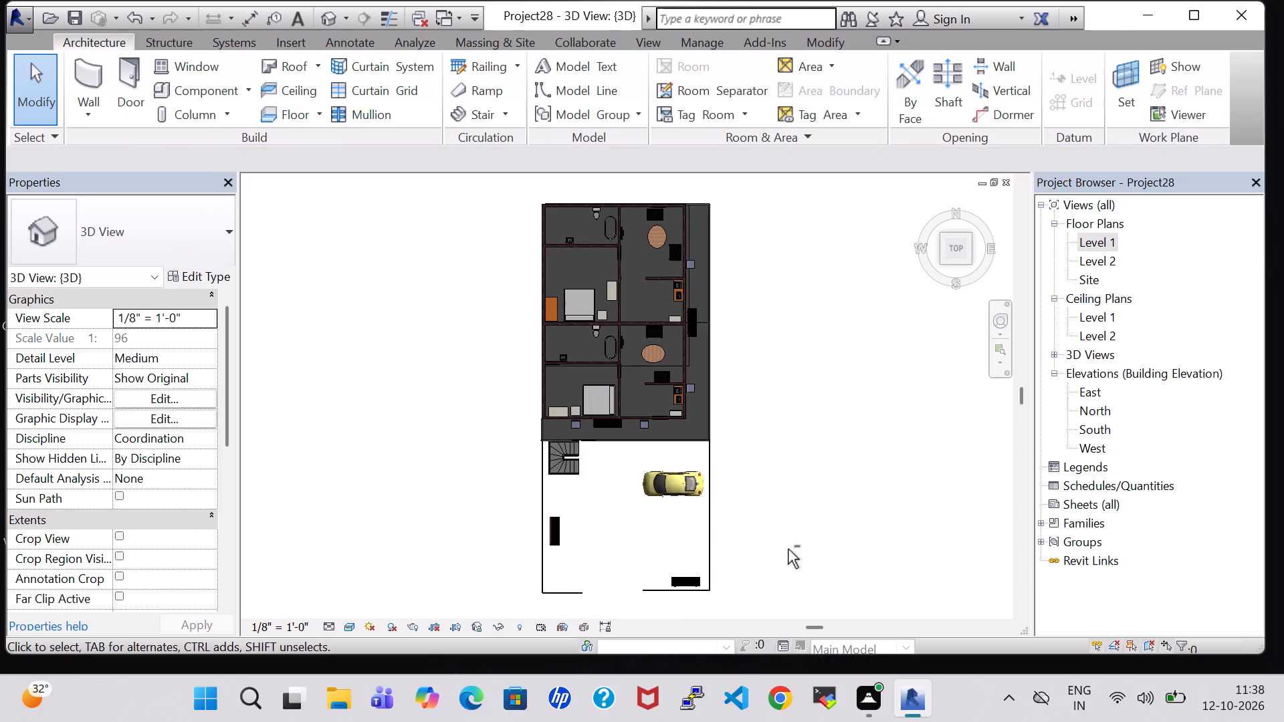
# Examine the car parking area and its new railings in 3D from several angles.
pyautogui.keyDown('shift'); pyautogui.moveTo(788, 549); pyautogui.dragTo(767, 378, button='middle'); pyautogui.keyUp('shift')
pyautogui.scroll(1, 780, 549)
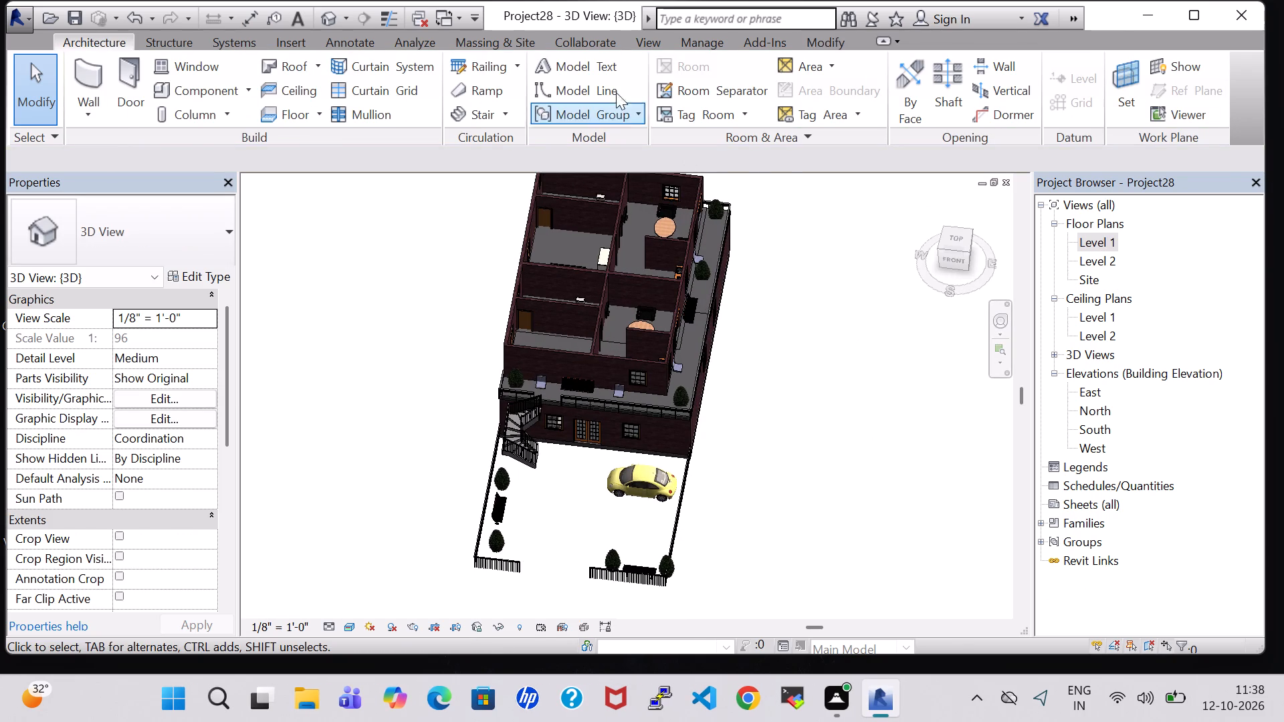
pyautogui.click(334, 15)
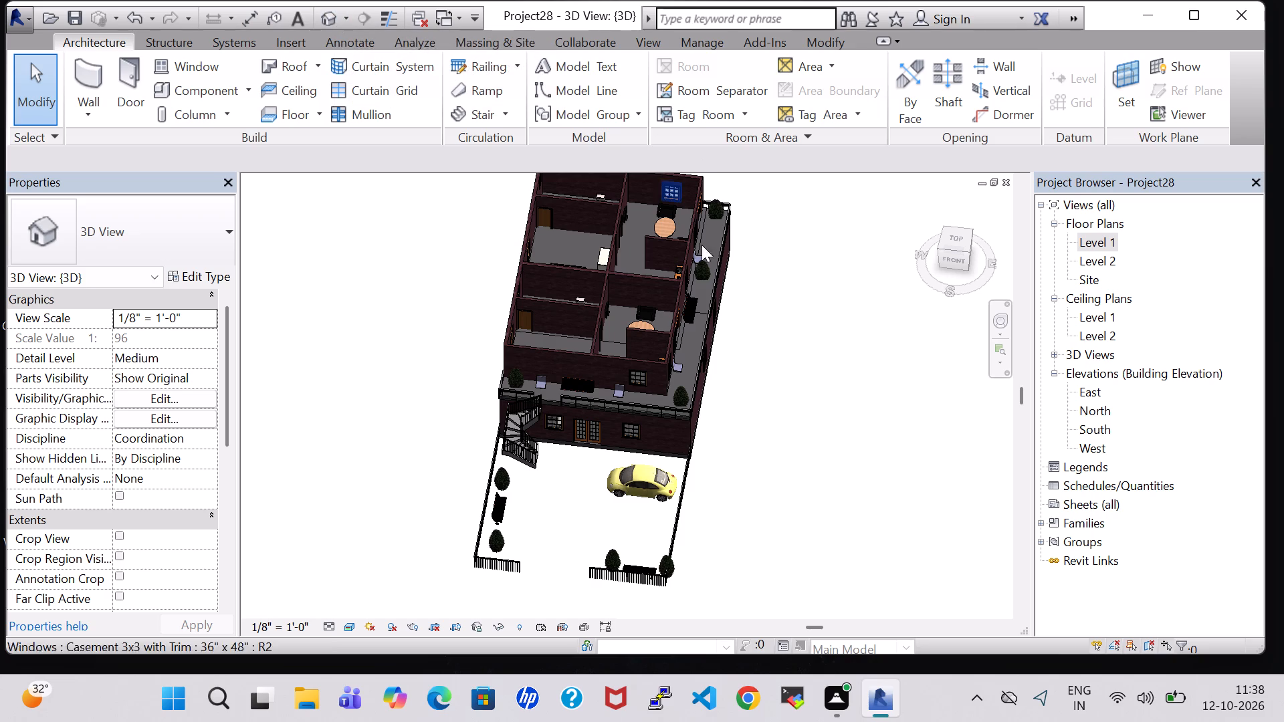
pyautogui.keyDown('shift'); pyautogui.moveTo(747, 519); pyautogui.dragTo(759, 370, button='middle'); pyautogui.keyUp('shift')
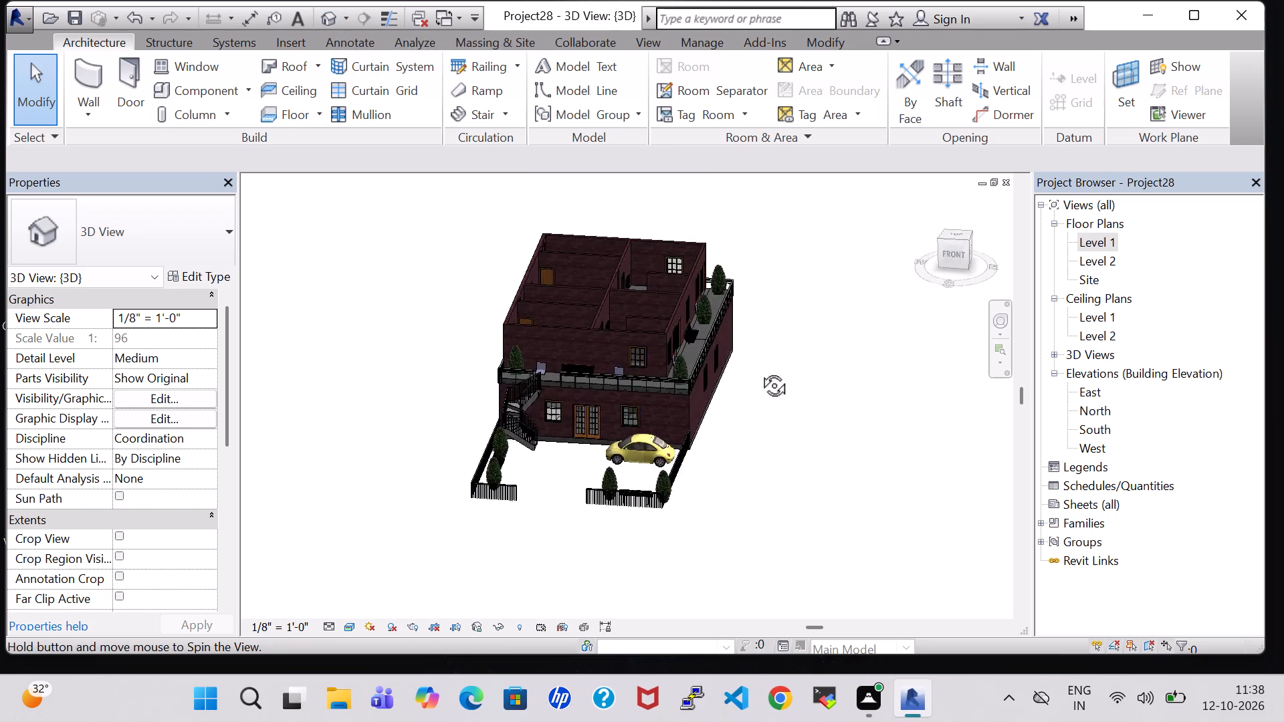
pyautogui.keyDown('shift'); pyautogui.moveTo(759, 370); pyautogui.dragTo(764, 360, button='middle'); pyautogui.keyUp('shift')
pyautogui.keyDown('shift'); pyautogui.scroll(1, 764, 361); pyautogui.keyUp('shift')
pyautogui.keyDown('shift'); pyautogui.moveTo(764, 361); pyautogui.dragTo(780, 473, button='middle'); pyautogui.keyUp('shift')
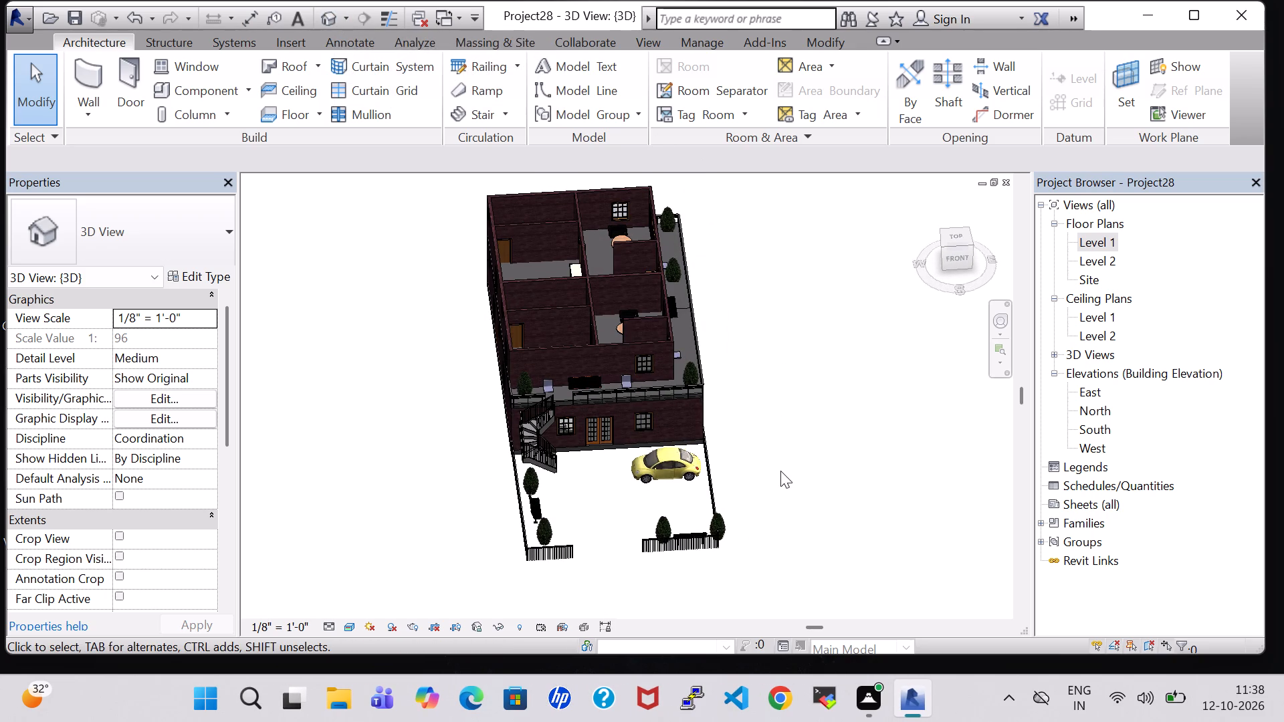
pyautogui.keyDown('shift'); pyautogui.moveTo(780, 468); pyautogui.dragTo(729, 441, button='middle'); pyautogui.keyUp('shift')
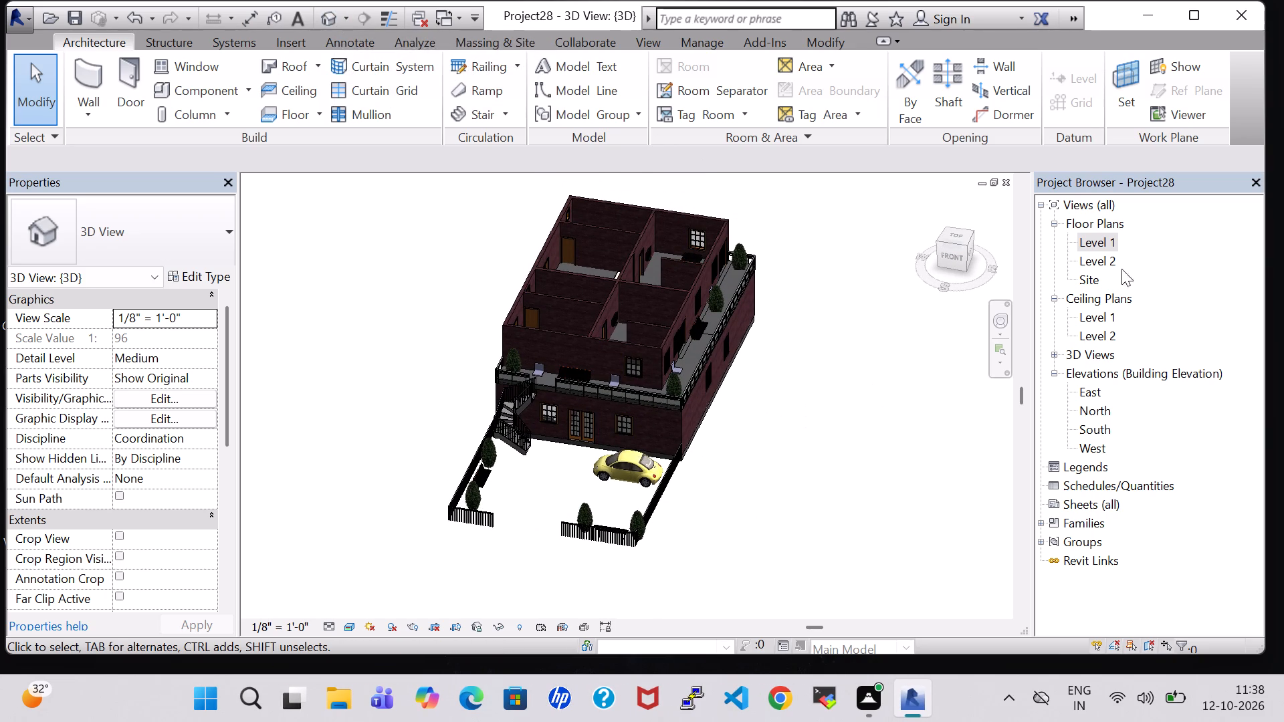
# On the Level 1 plan, create a toposurface at elevation 0' 0" through the four outer corners of the car parking, and finish it.
pyautogui.doubleClick(1095, 238)
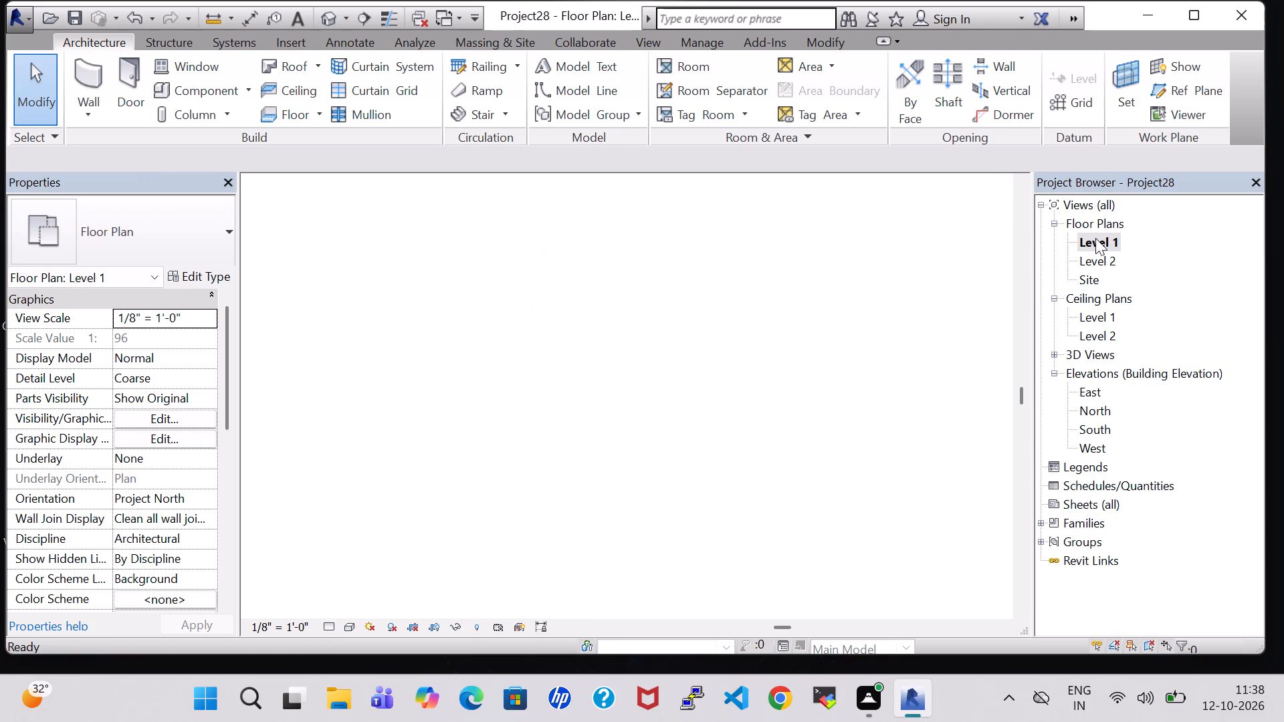
pyautogui.scroll(-2, 738, 386)
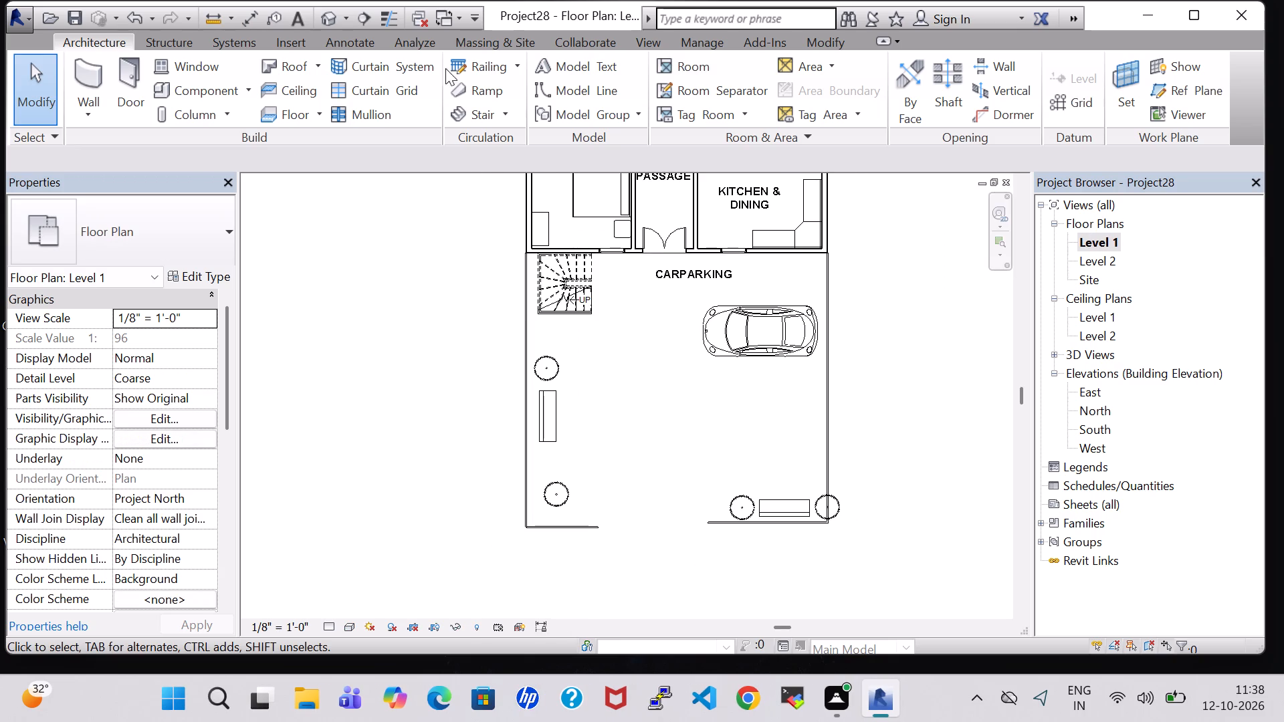
pyautogui.click(490, 45)
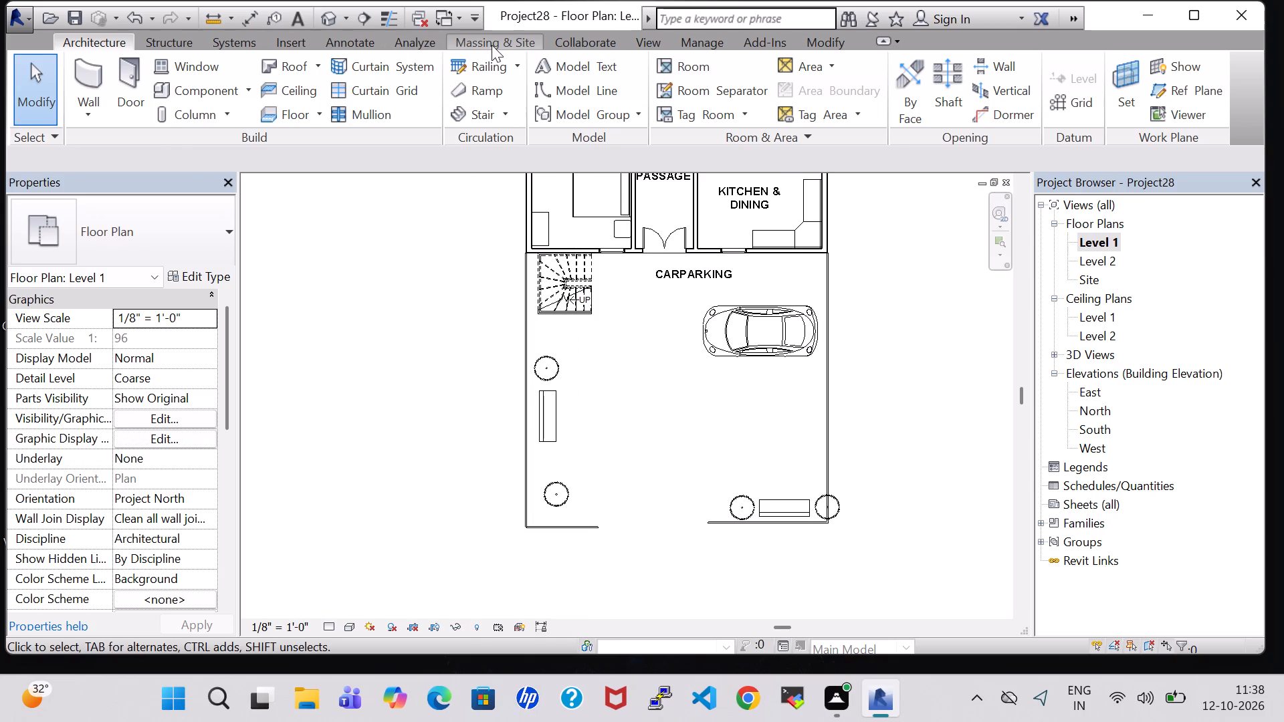
pyautogui.click(477, 78)
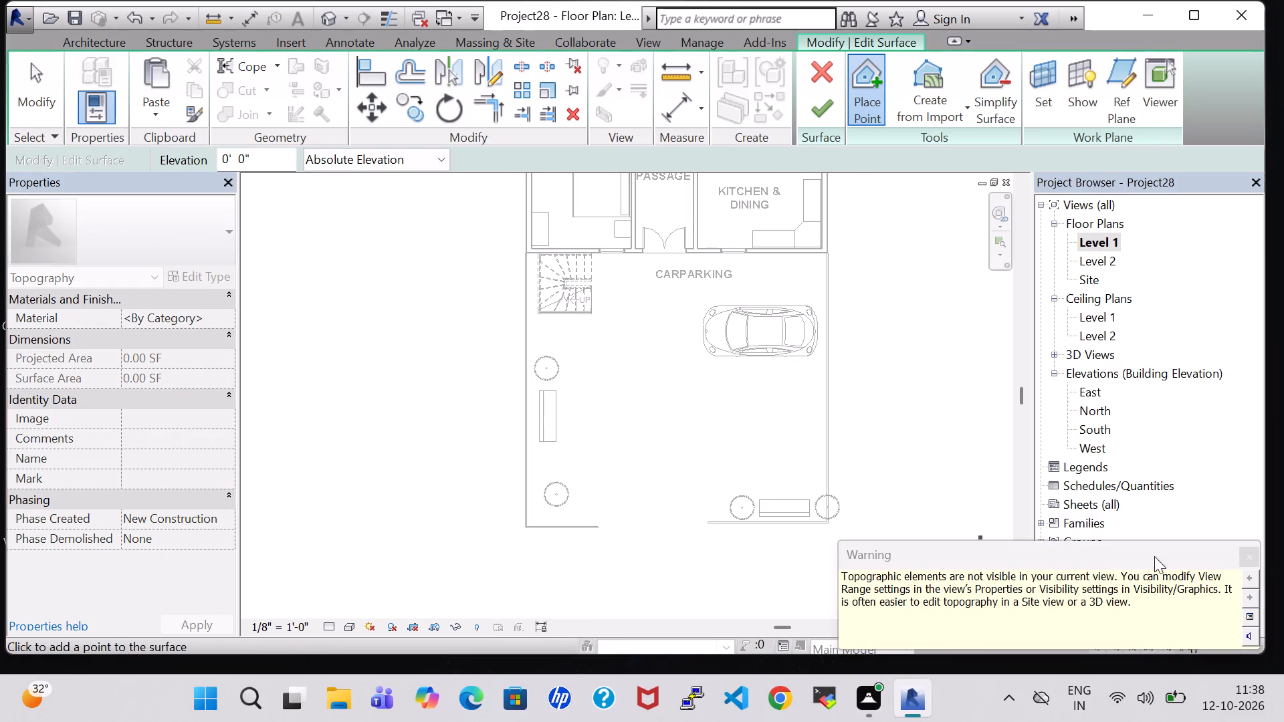
pyautogui.click(1255, 553)
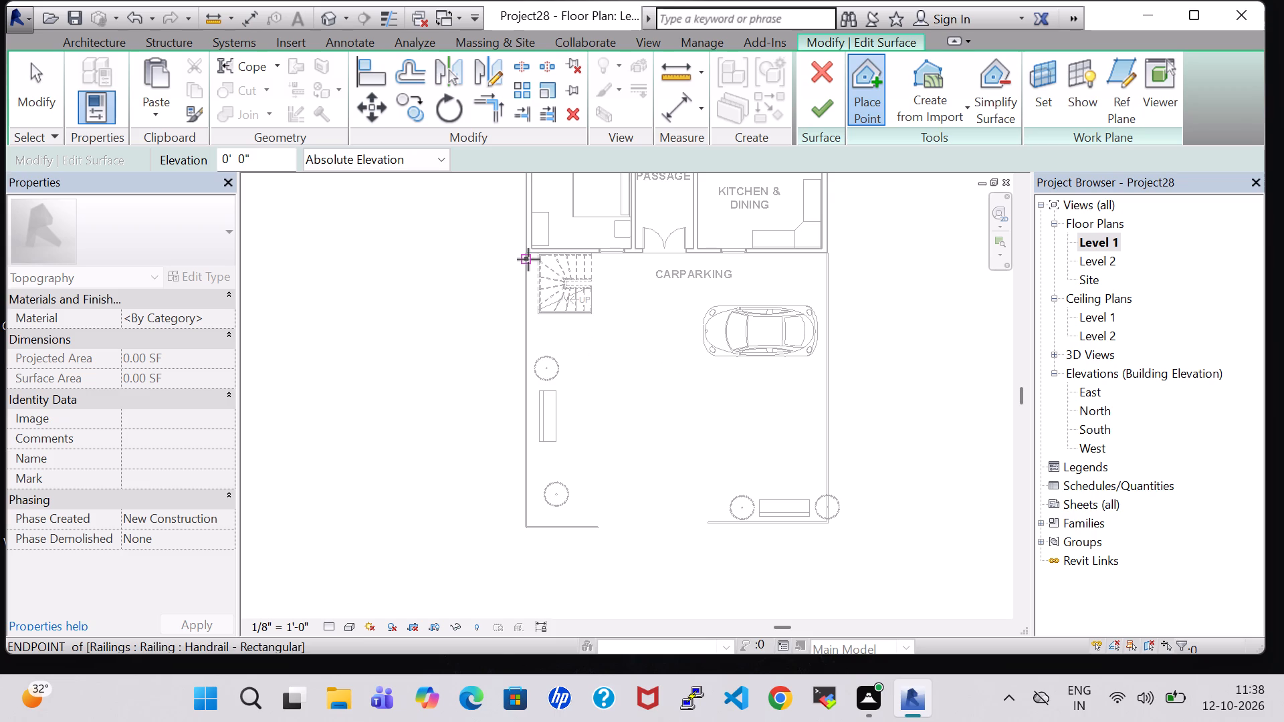
pyautogui.click(528, 253)
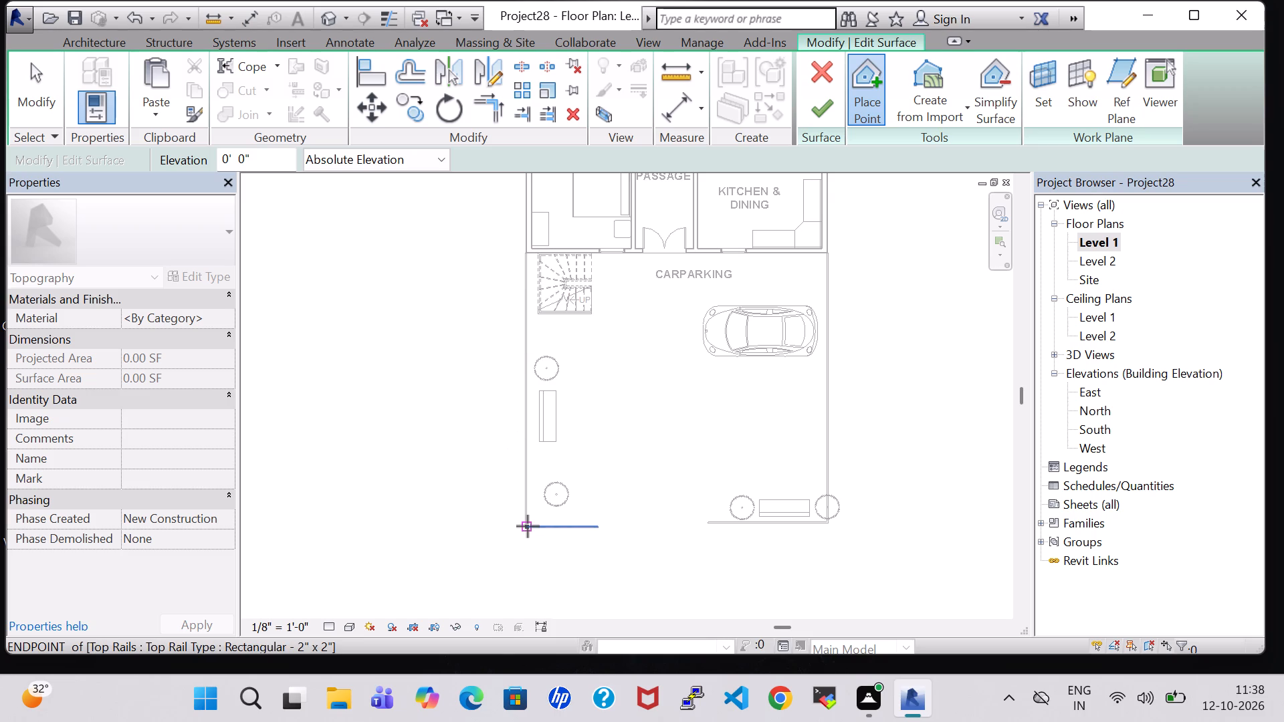
pyautogui.click(528, 526)
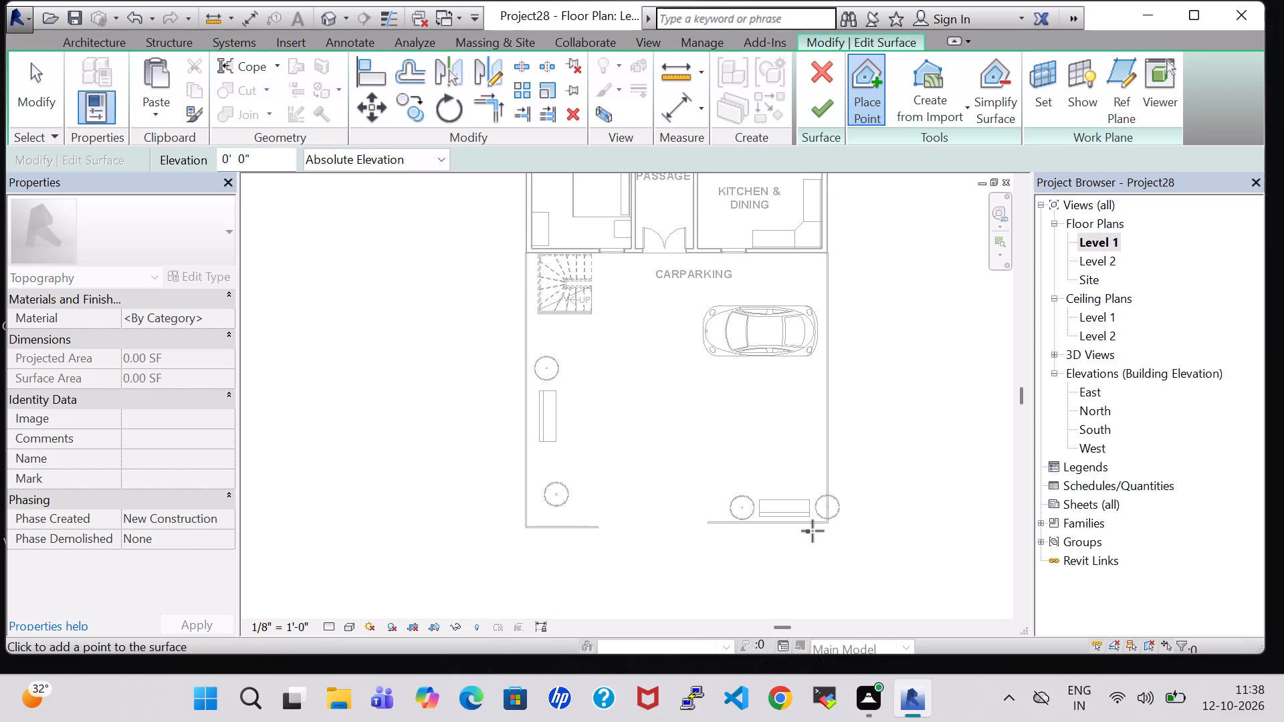
pyautogui.click(826, 523)
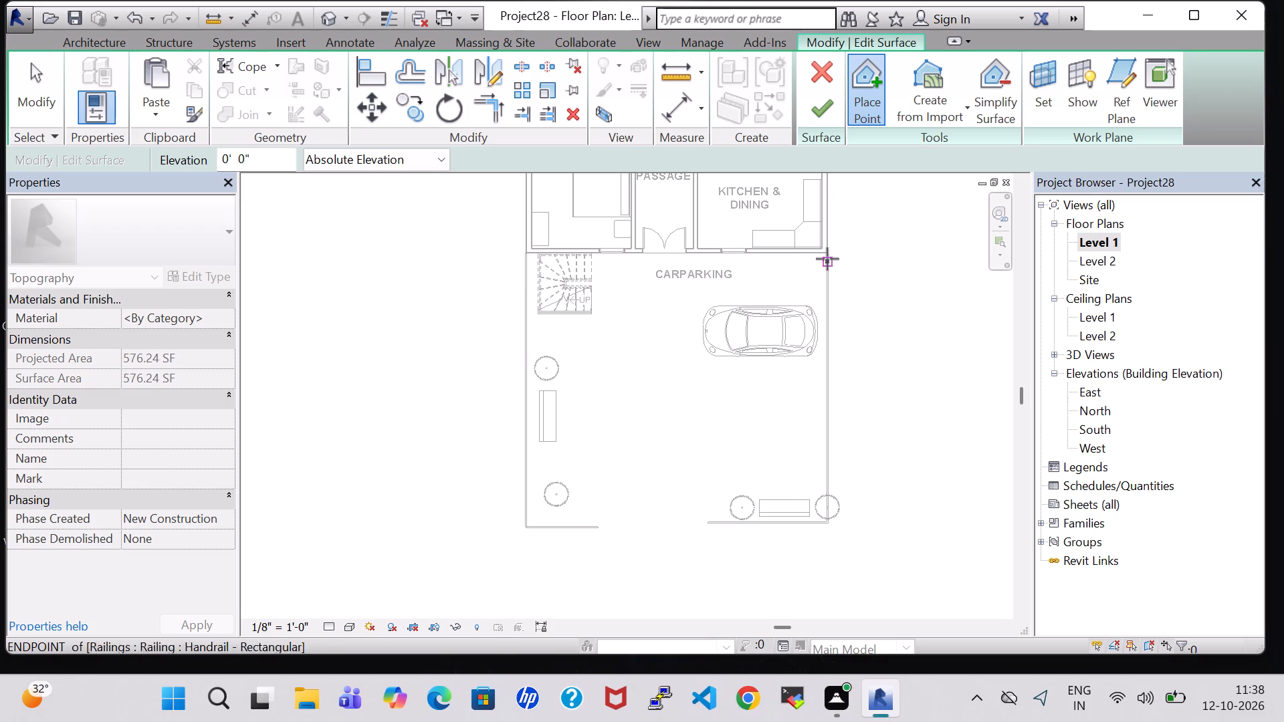
pyautogui.click(825, 254)
pyautogui.click(811, 104)
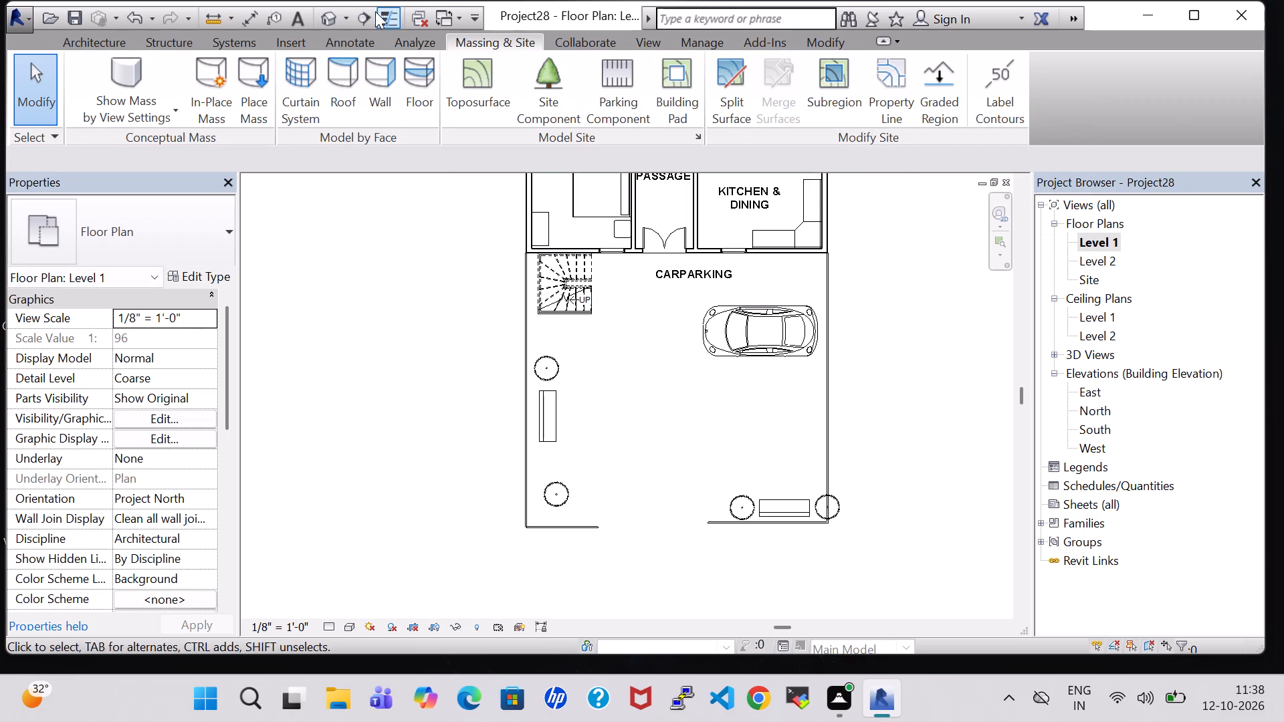
# Examine the new parking surface, its railings and the house in the 3D view from several angles.
pyautogui.click(333, 11)
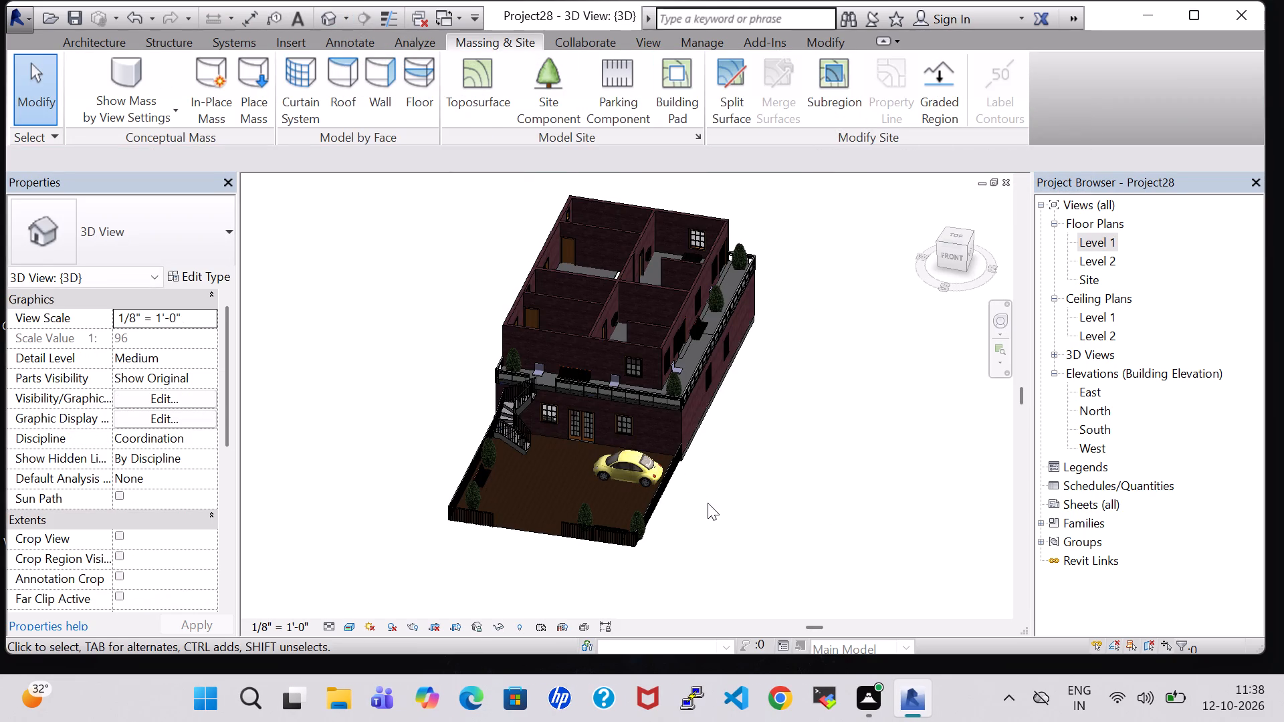
pyautogui.keyDown('shift'); pyautogui.moveTo(708, 503); pyautogui.dragTo(712, 382, button='middle'); pyautogui.keyUp('shift')
pyautogui.keyDown('shift'); pyautogui.scroll(1, 712, 382); pyautogui.keyUp('shift')
pyautogui.keyDown('shift'); pyautogui.moveTo(669, 483); pyautogui.dragTo(685, 528, button='middle'); pyautogui.keyUp('shift')
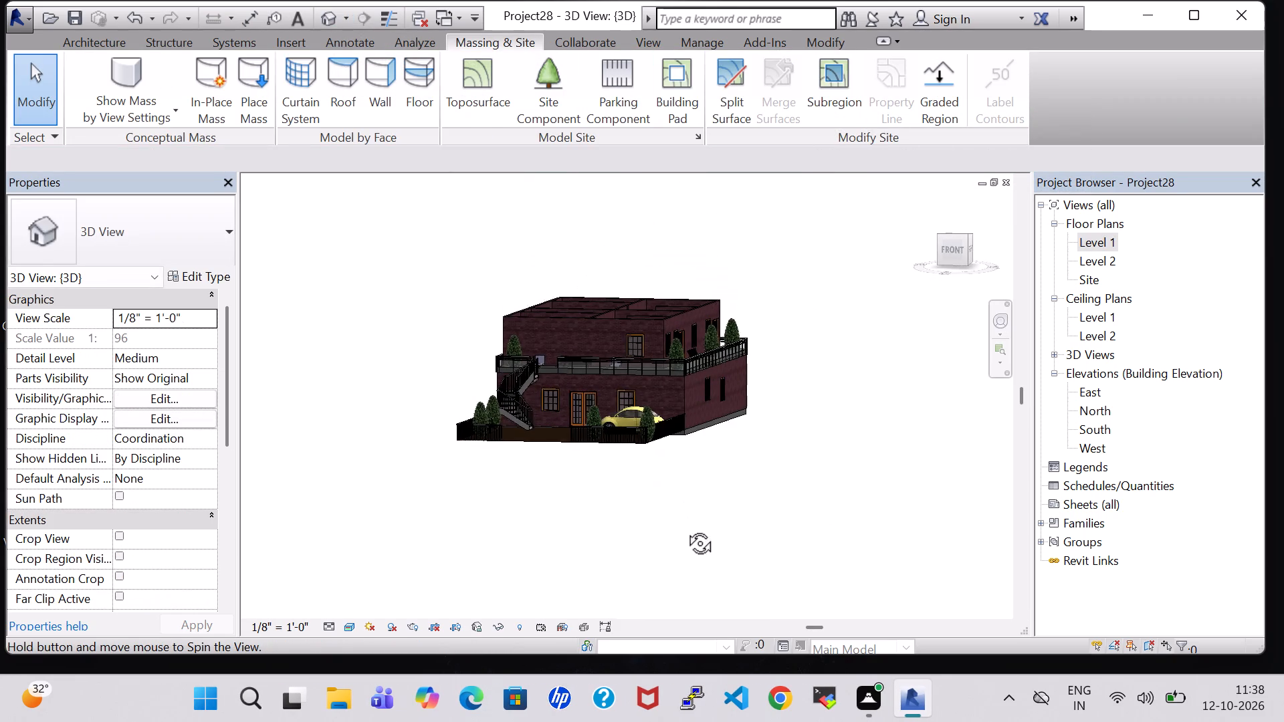
pyautogui.keyDown('shift'); pyautogui.moveTo(685, 528); pyautogui.dragTo(710, 606, button='middle'); pyautogui.keyUp('shift')
pyautogui.keyDown('shift'); pyautogui.scroll(1, 710, 606); pyautogui.keyUp('shift')
pyautogui.scroll(3, 692, 560)
pyautogui.keyDown('shift'); pyautogui.scroll(1, 755, 316); pyautogui.keyUp('shift')
pyautogui.keyDown('shift'); pyautogui.moveTo(755, 316); pyautogui.dragTo(755, 358, button='middle'); pyautogui.keyUp('shift')
pyautogui.scroll(1, 751, 459)
pyautogui.keyDown('shift'); pyautogui.moveTo(751, 459); pyautogui.dragTo(742, 342, button='middle'); pyautogui.keyUp('shift')
pyautogui.moveTo(734, 272); pyautogui.dragTo(728, 420, button='middle')
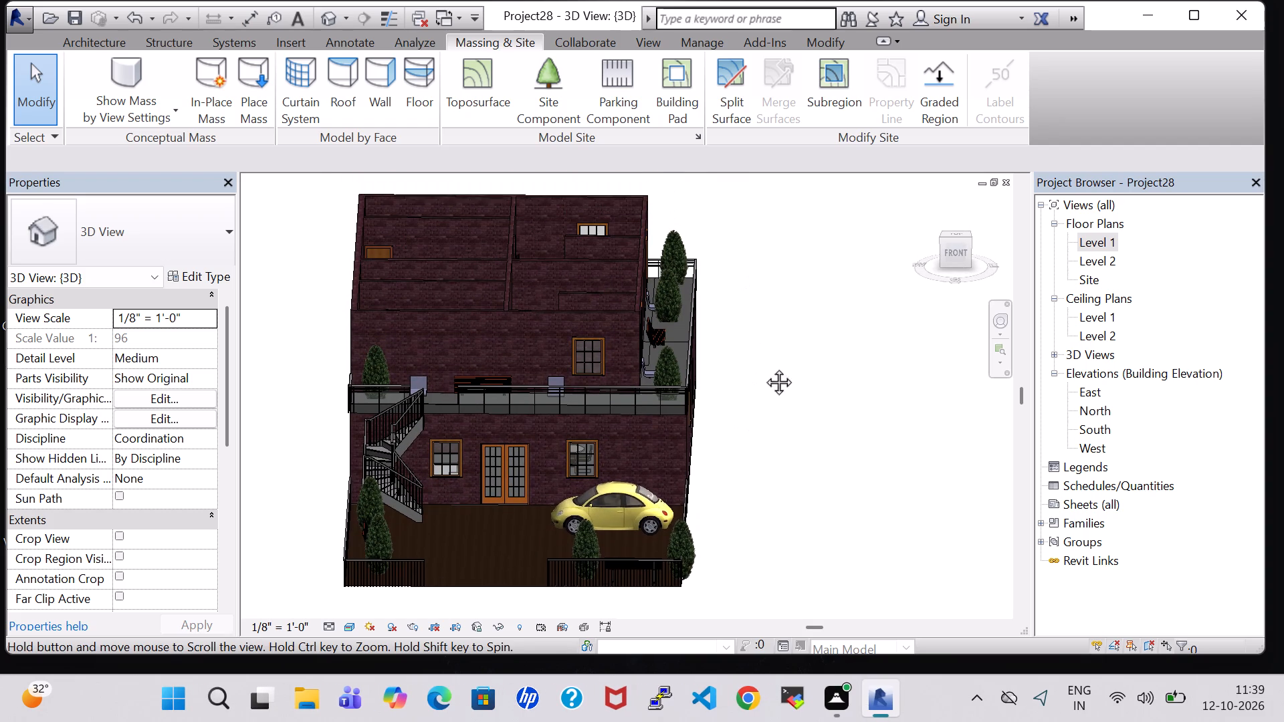
pyautogui.keyDown('shift'); pyautogui.moveTo(761, 360); pyautogui.dragTo(775, 430, button='middle'); pyautogui.keyUp('shift')
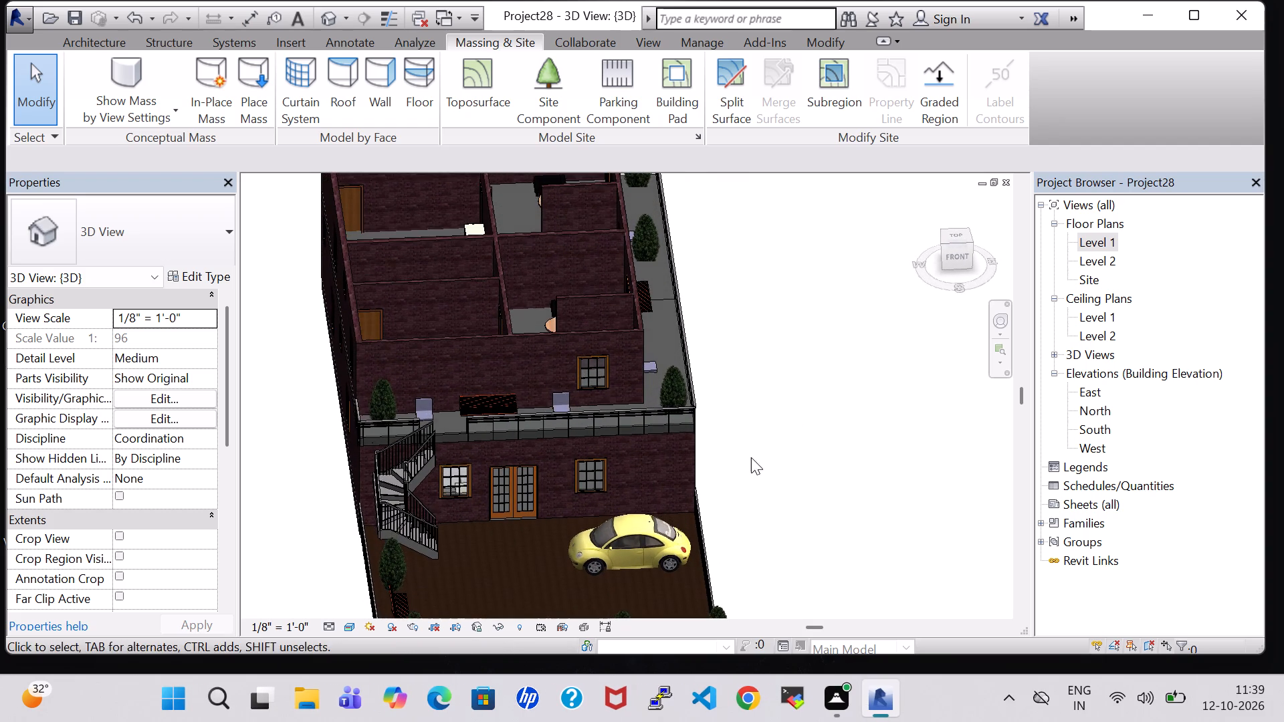
pyautogui.keyDown('shift'); pyautogui.scroll(1, 751, 457); pyautogui.keyUp('shift')
pyautogui.keyDown('shift'); pyautogui.moveTo(751, 457); pyautogui.dragTo(750, 410, button='middle'); pyautogui.keyUp('shift')
pyautogui.scroll(-2, 748, 399)
pyautogui.keyDown('shift'); pyautogui.moveTo(754, 318); pyautogui.dragTo(754, 324, button='middle'); pyautogui.keyUp('shift')
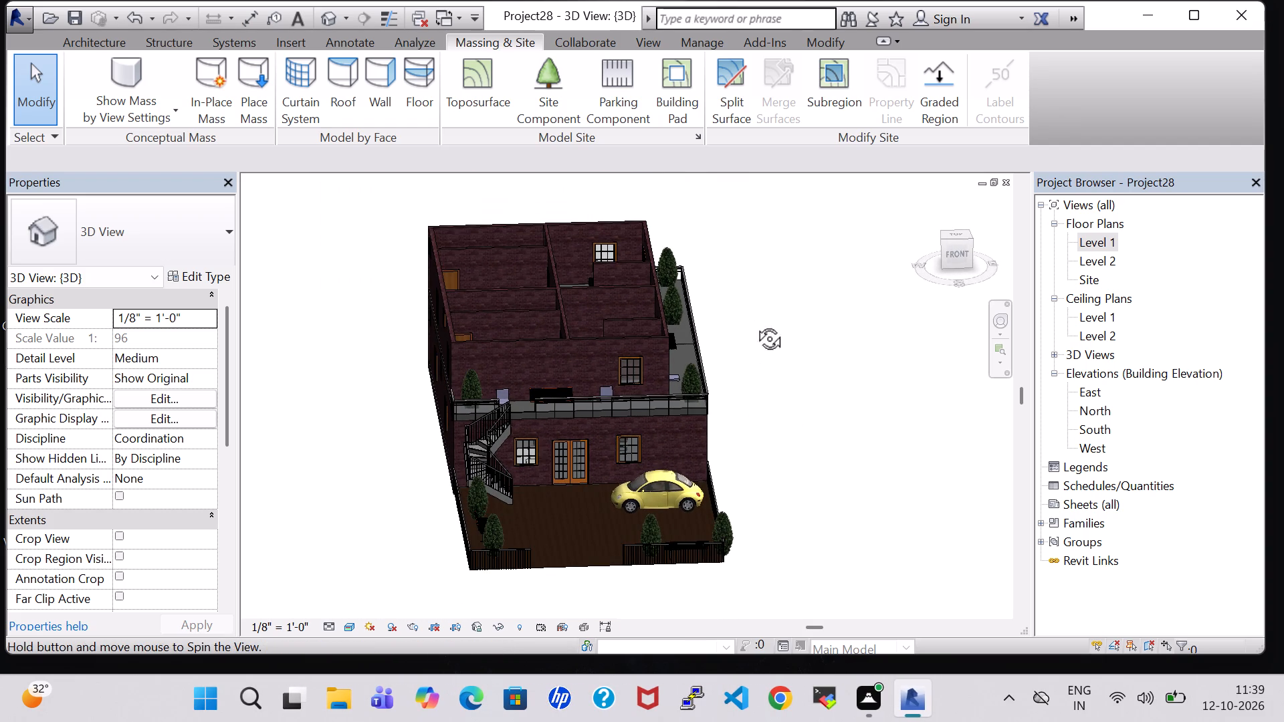
pyautogui.keyDown('shift'); pyautogui.moveTo(754, 324); pyautogui.dragTo(748, 388, button='middle'); pyautogui.keyUp('shift')
pyautogui.moveTo(747, 432); pyautogui.dragTo(747, 391, button='middle')
pyautogui.scroll(-1, 747, 394)
pyautogui.moveTo(747, 390); pyautogui.dragTo(749, 407, button='middle')
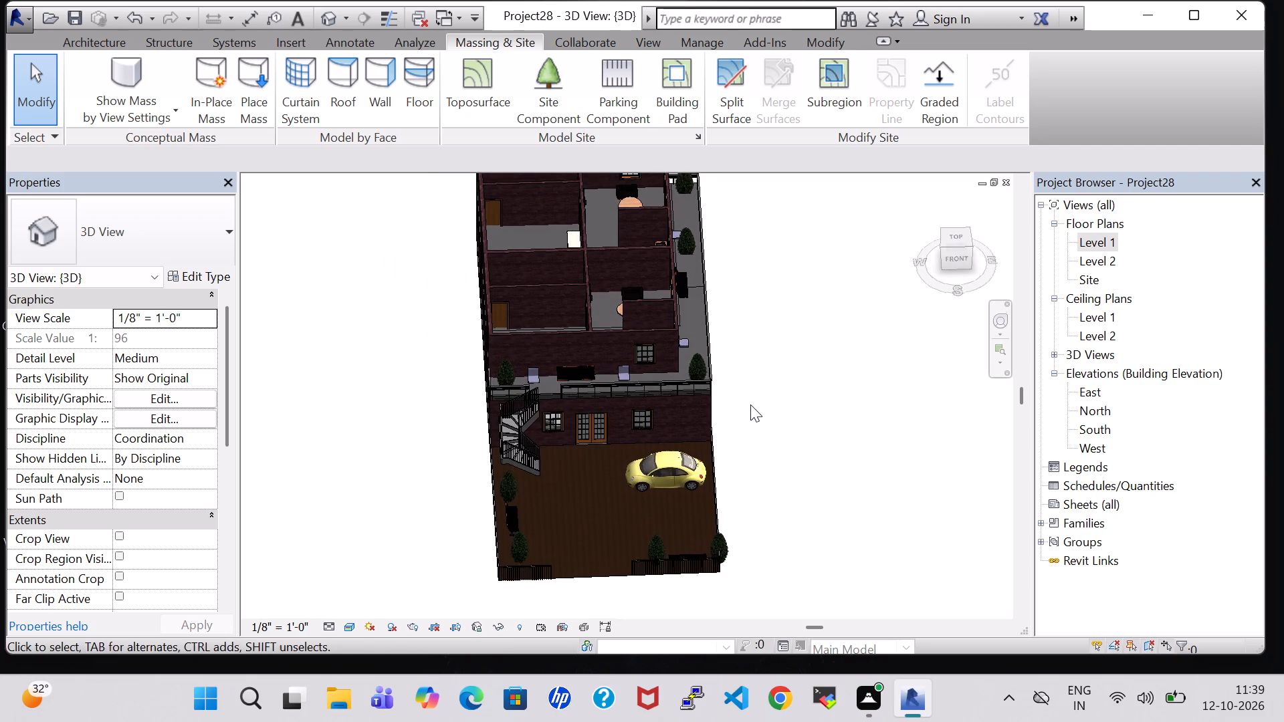
pyautogui.scroll(1, 750, 404)
pyautogui.middleClick(750, 404)
pyautogui.scroll(-1, 755, 360)
pyautogui.moveTo(750, 300); pyautogui.dragTo(765, 363, button='middle')
pyautogui.middleClick(765, 354)
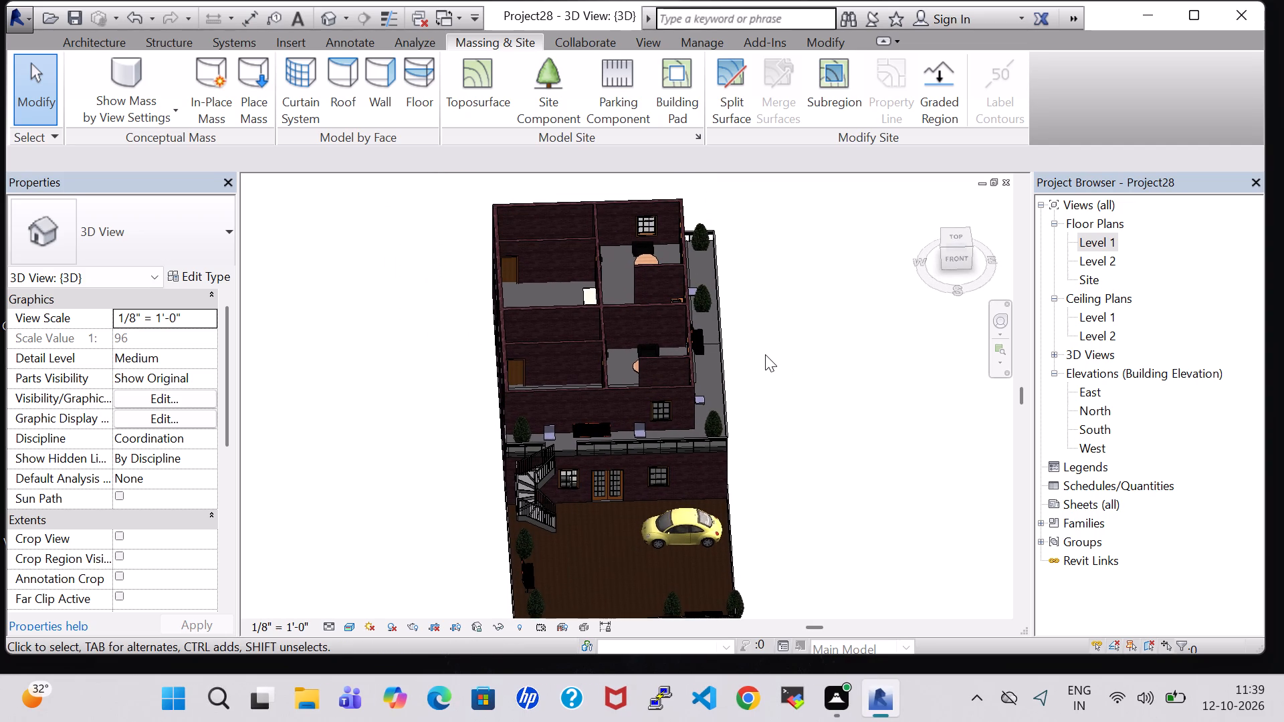
pyautogui.scroll(-1, 765, 354)
pyautogui.moveTo(765, 354); pyautogui.dragTo(758, 330, button='middle')
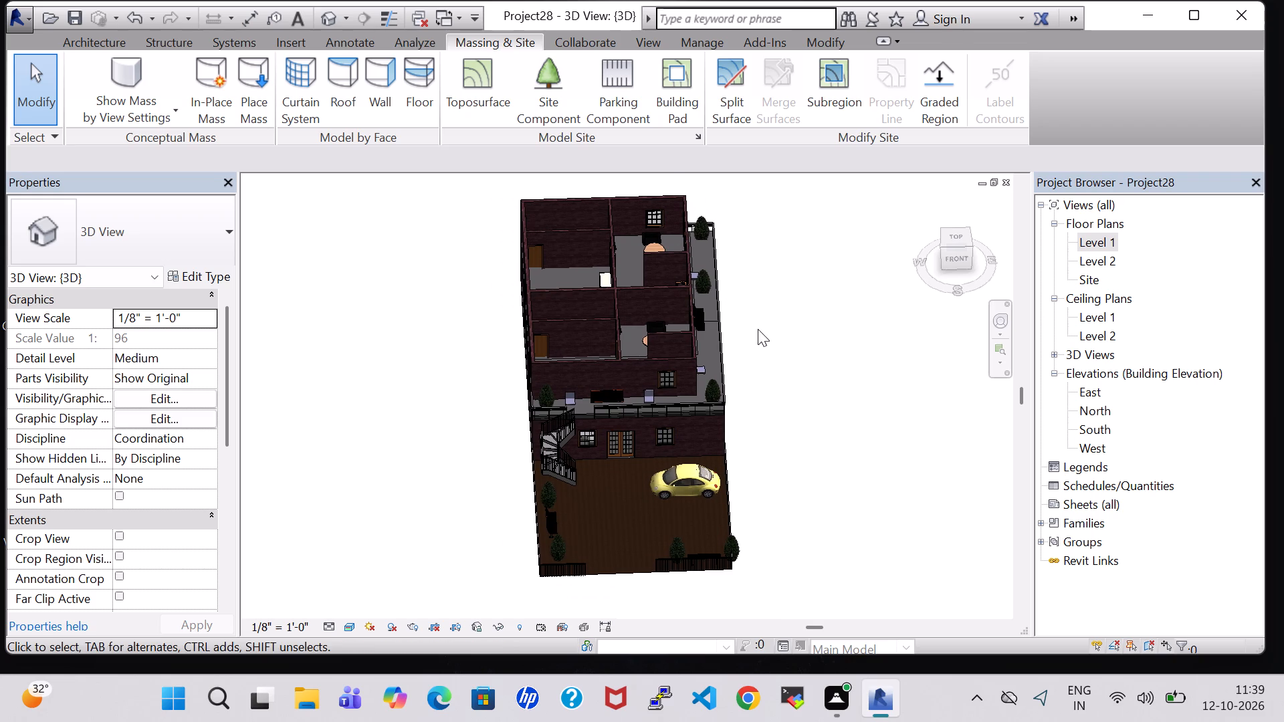
# Place a 9' x 18' - 90 deg parking space on Level 1, rotated lengthwise around the yellow car.
pyautogui.click(631, 103)
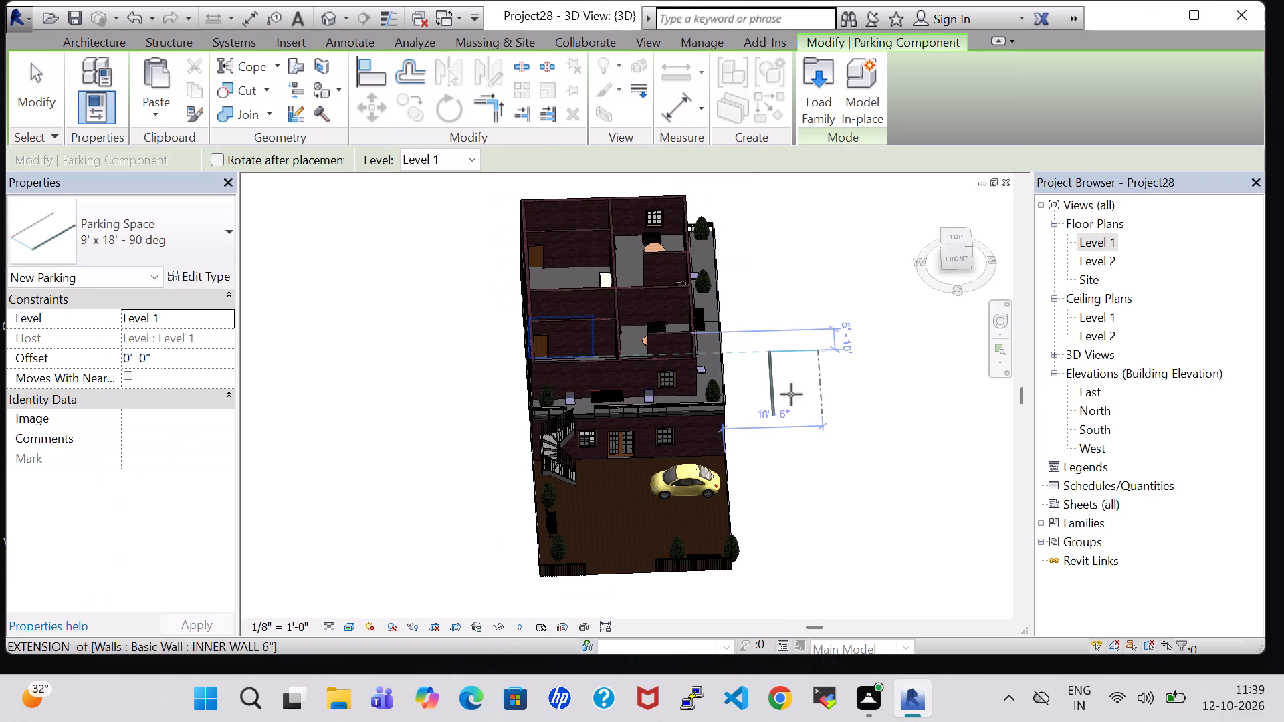
pyautogui.press('space')
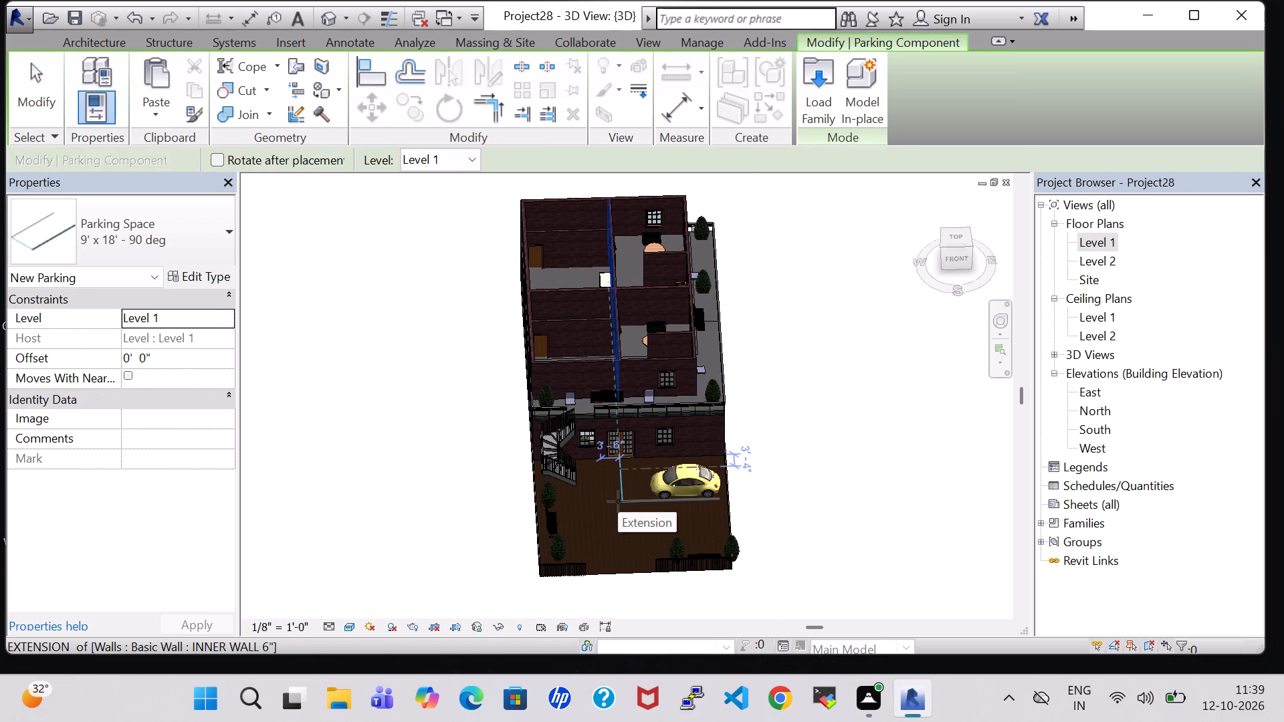
pyautogui.scroll(8, 618, 501)
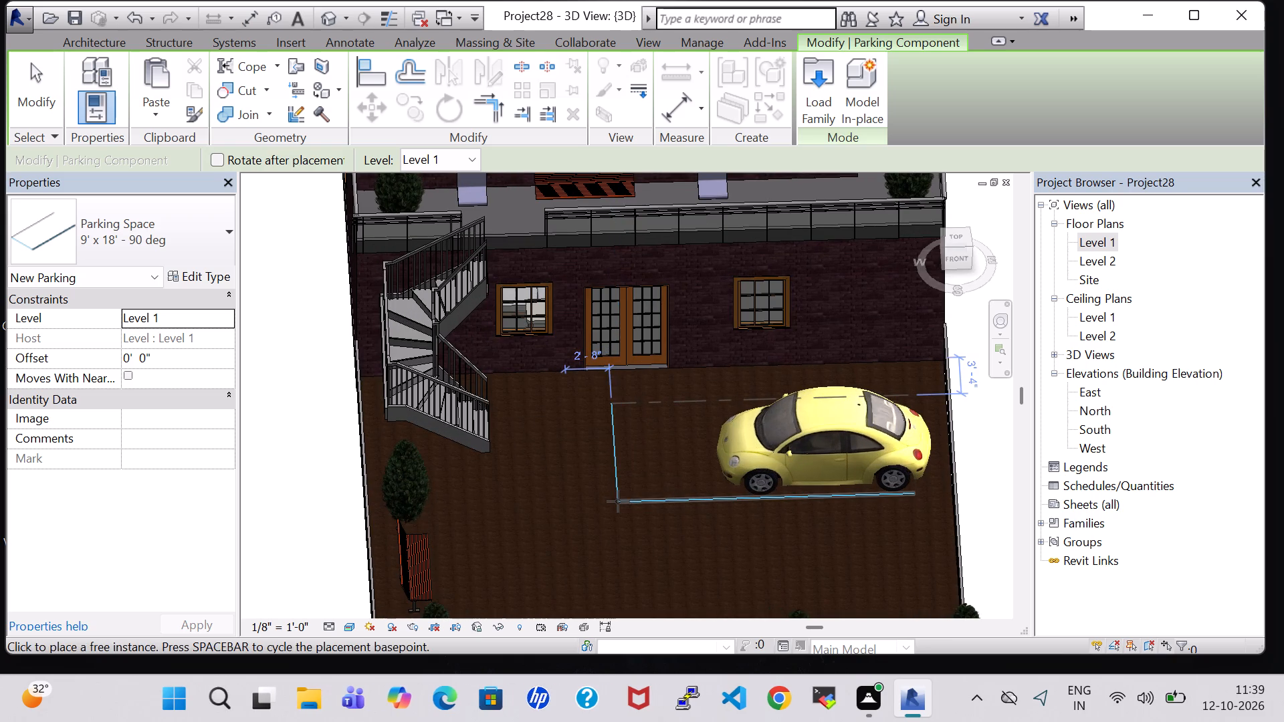
pyautogui.click(653, 502)
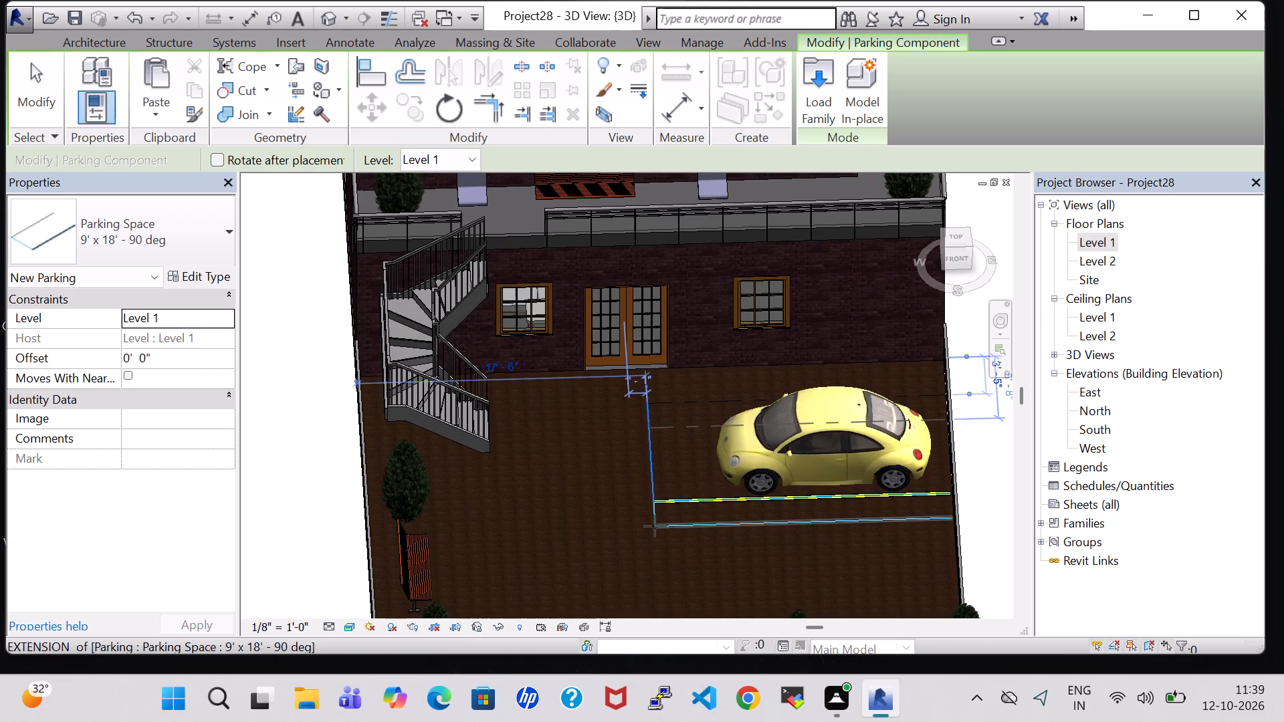
pyautogui.press('Escape')
pyautogui.press('Escape')
pyautogui.press('Escape')
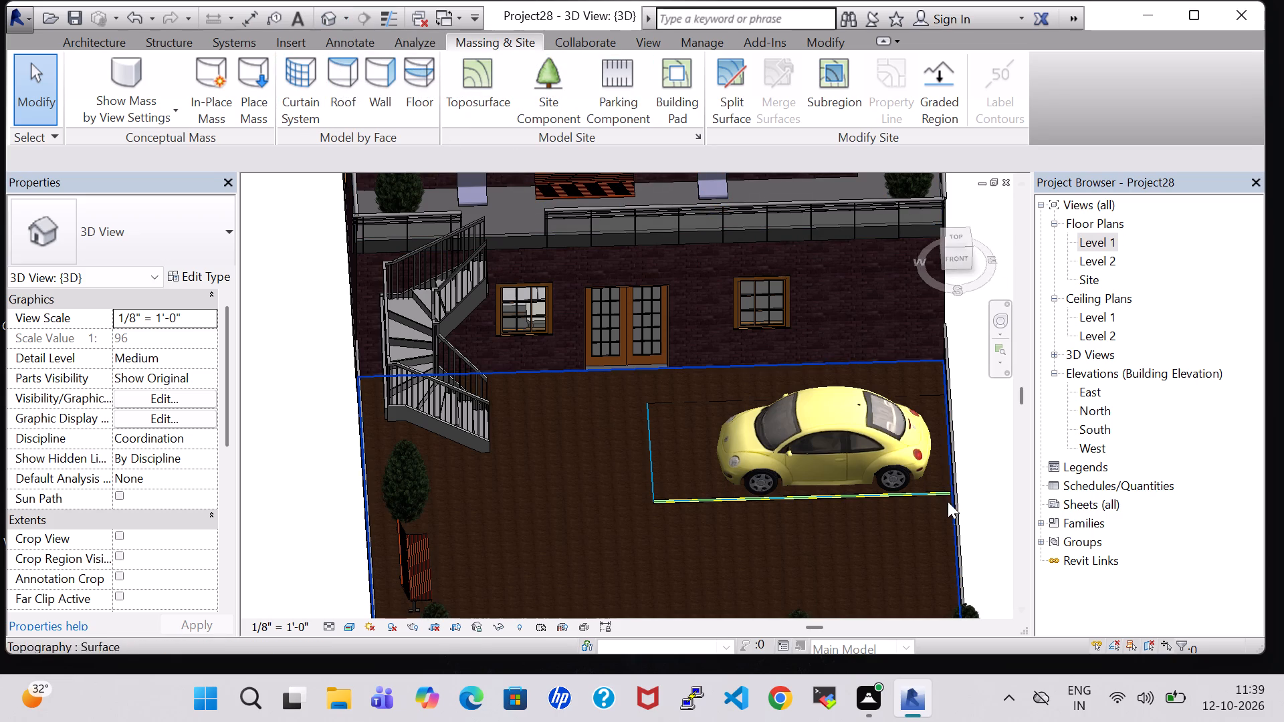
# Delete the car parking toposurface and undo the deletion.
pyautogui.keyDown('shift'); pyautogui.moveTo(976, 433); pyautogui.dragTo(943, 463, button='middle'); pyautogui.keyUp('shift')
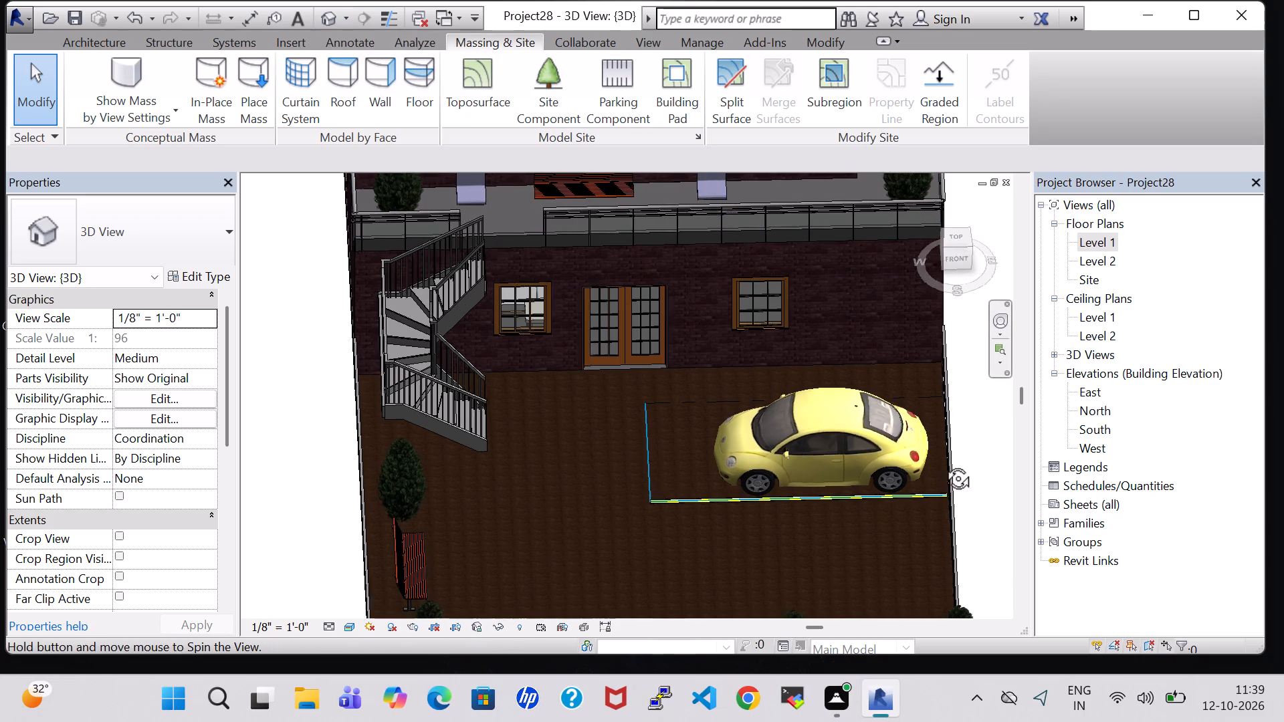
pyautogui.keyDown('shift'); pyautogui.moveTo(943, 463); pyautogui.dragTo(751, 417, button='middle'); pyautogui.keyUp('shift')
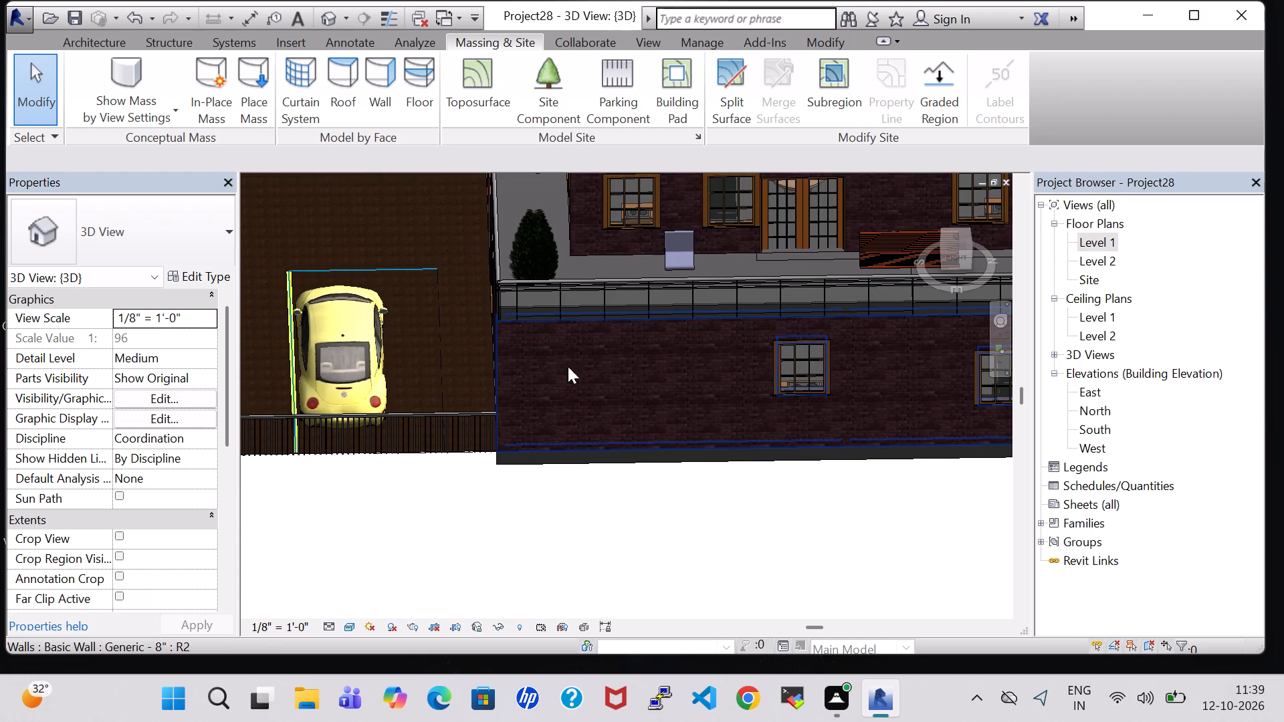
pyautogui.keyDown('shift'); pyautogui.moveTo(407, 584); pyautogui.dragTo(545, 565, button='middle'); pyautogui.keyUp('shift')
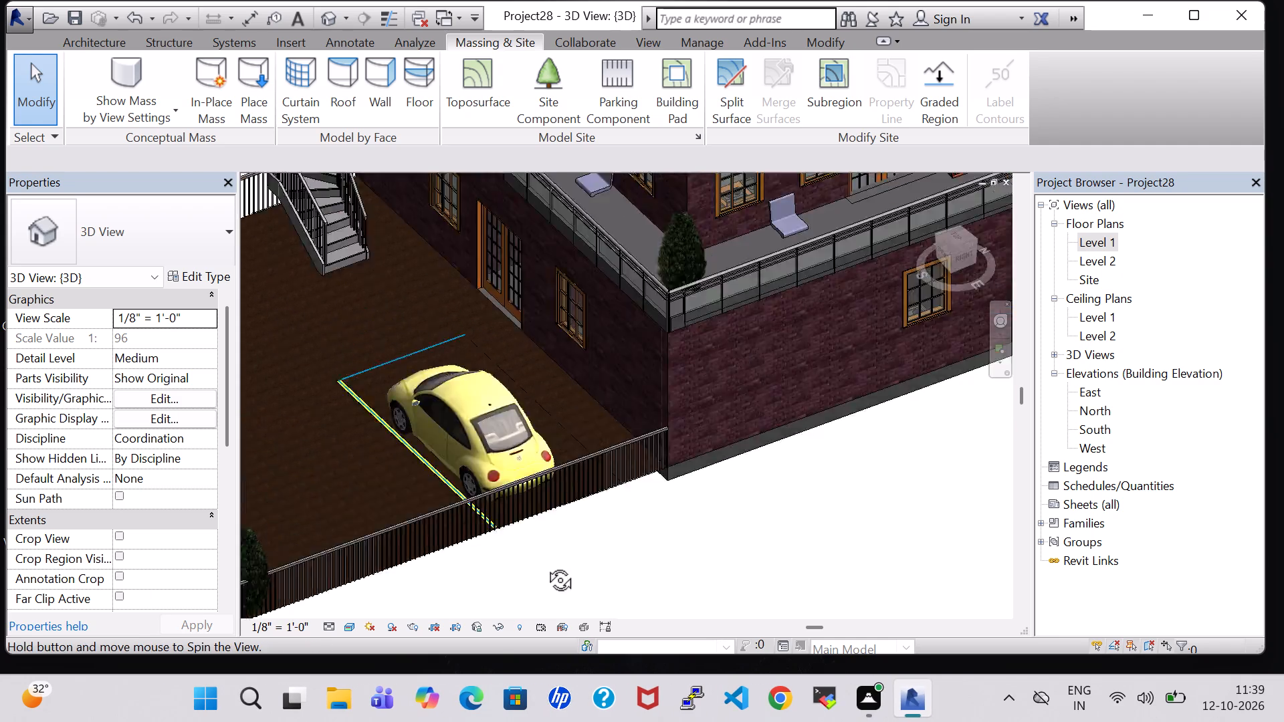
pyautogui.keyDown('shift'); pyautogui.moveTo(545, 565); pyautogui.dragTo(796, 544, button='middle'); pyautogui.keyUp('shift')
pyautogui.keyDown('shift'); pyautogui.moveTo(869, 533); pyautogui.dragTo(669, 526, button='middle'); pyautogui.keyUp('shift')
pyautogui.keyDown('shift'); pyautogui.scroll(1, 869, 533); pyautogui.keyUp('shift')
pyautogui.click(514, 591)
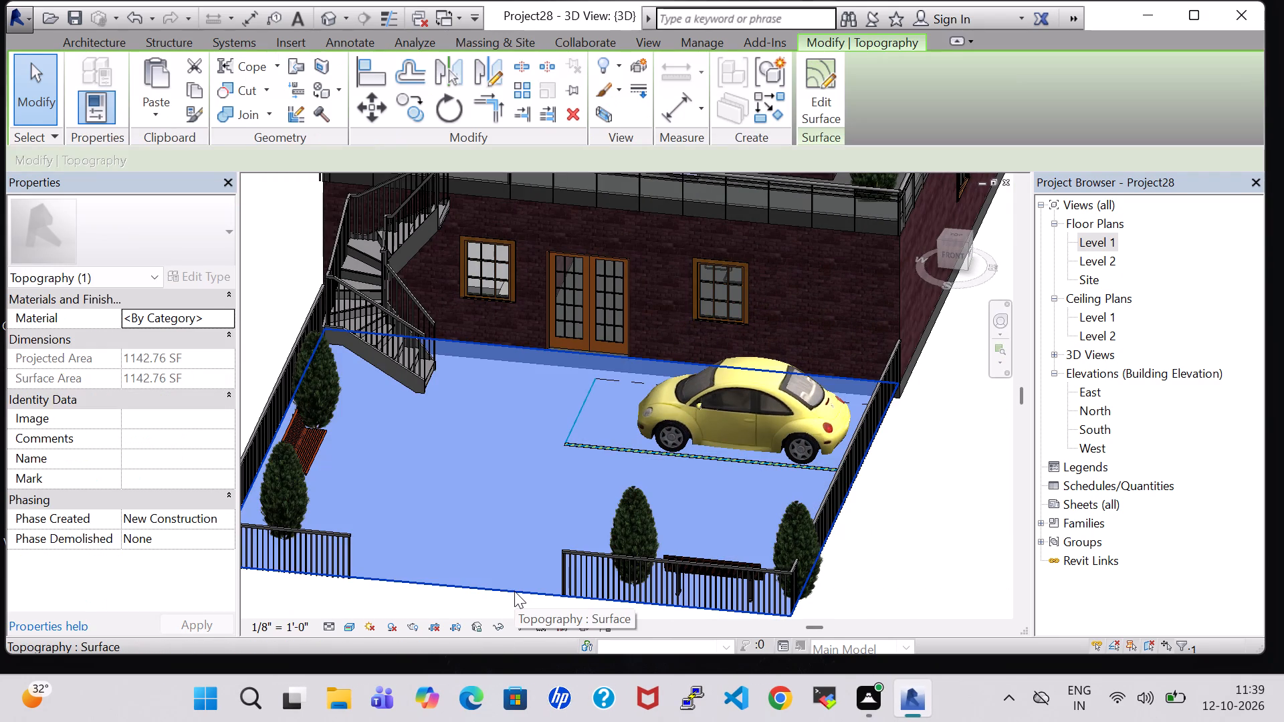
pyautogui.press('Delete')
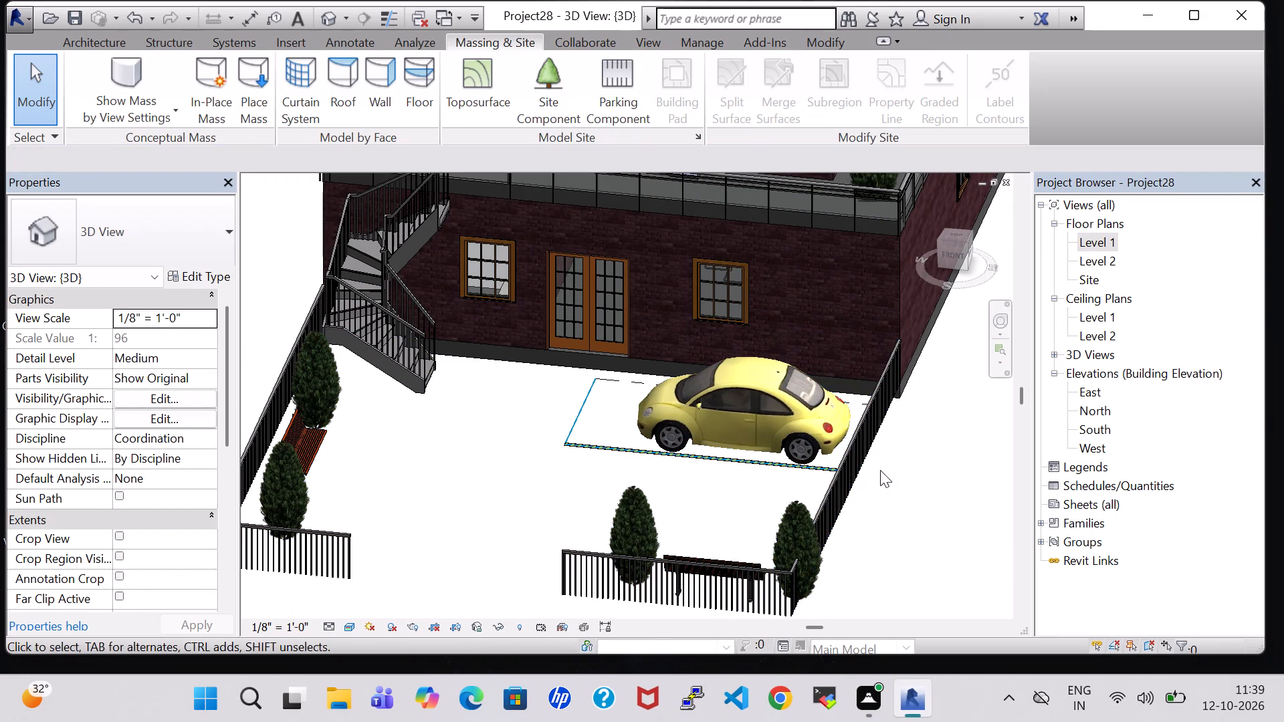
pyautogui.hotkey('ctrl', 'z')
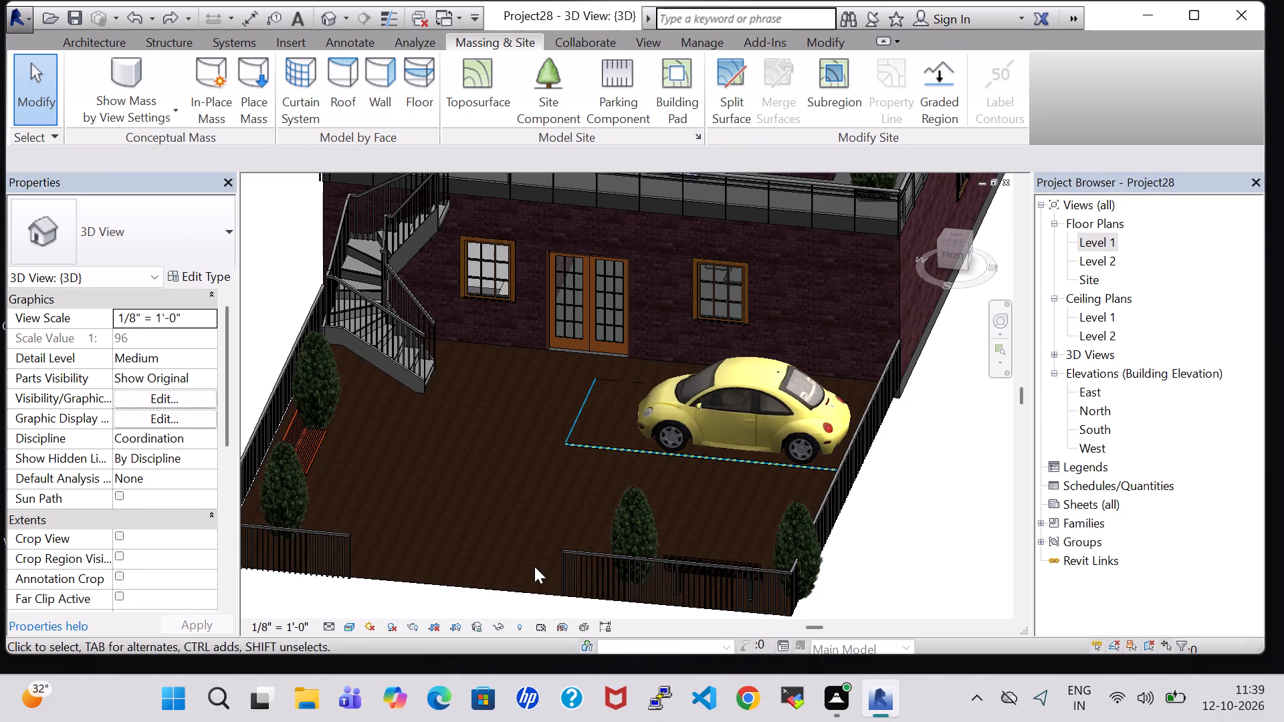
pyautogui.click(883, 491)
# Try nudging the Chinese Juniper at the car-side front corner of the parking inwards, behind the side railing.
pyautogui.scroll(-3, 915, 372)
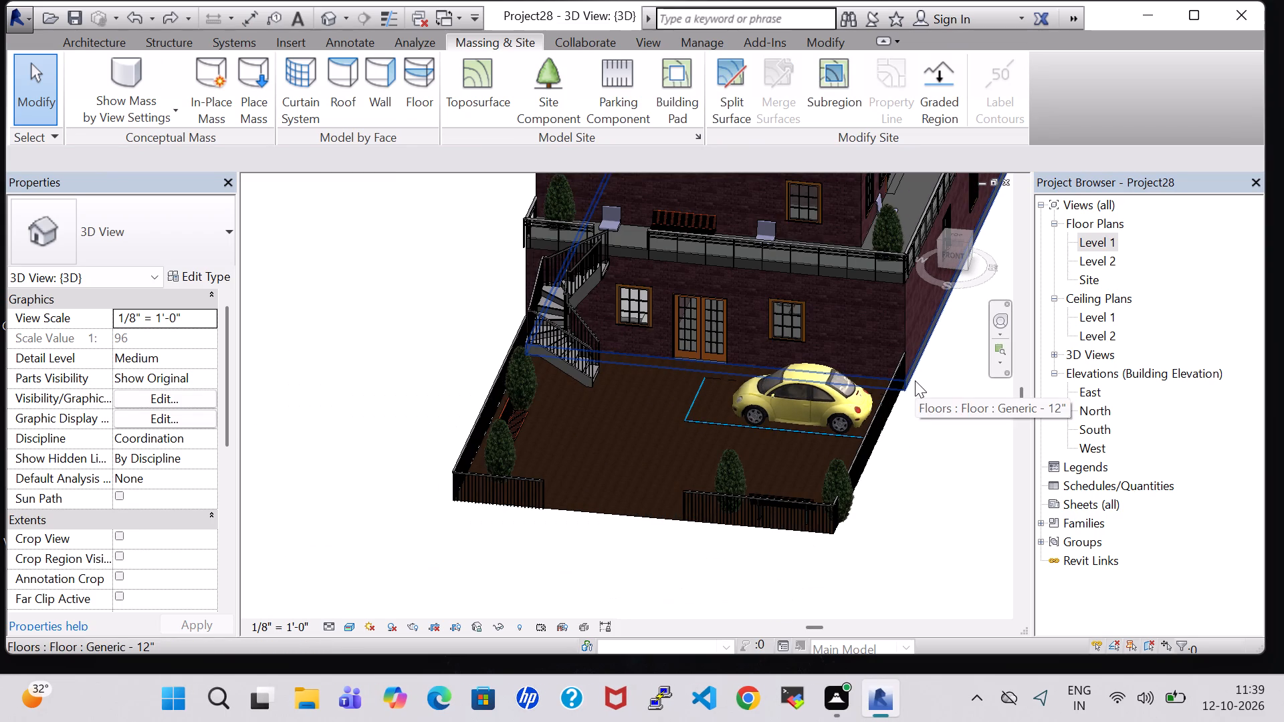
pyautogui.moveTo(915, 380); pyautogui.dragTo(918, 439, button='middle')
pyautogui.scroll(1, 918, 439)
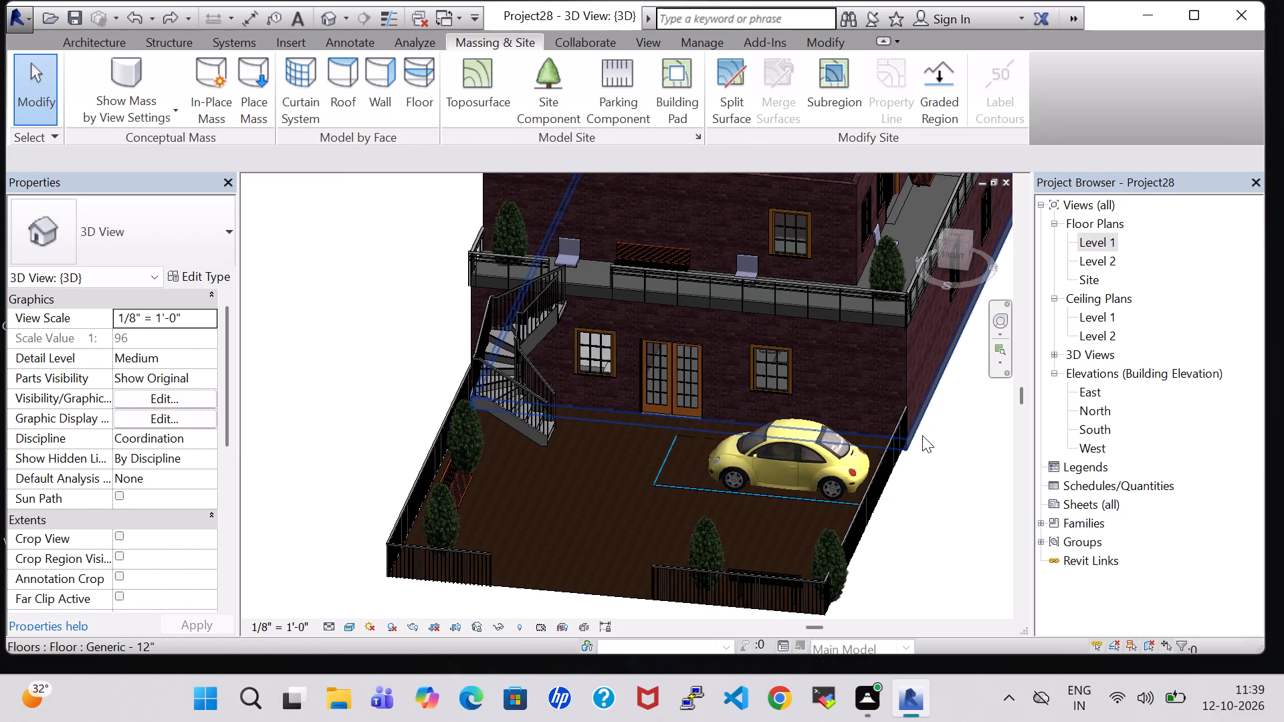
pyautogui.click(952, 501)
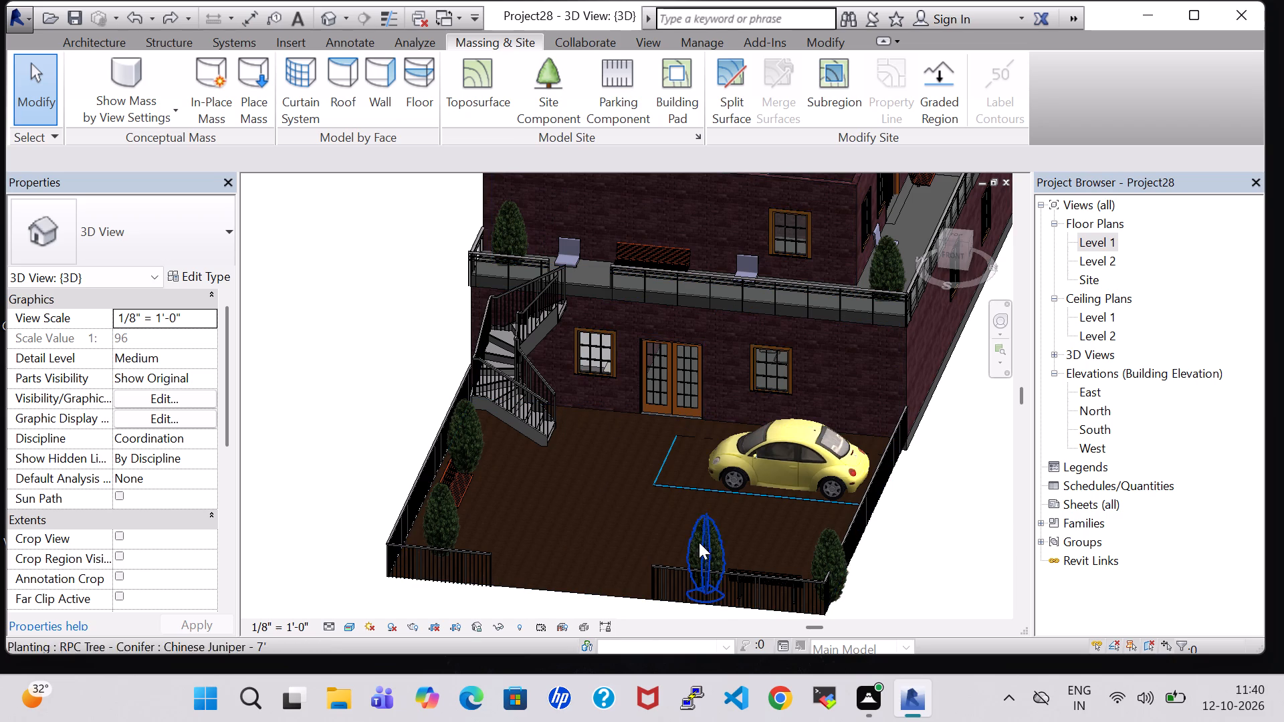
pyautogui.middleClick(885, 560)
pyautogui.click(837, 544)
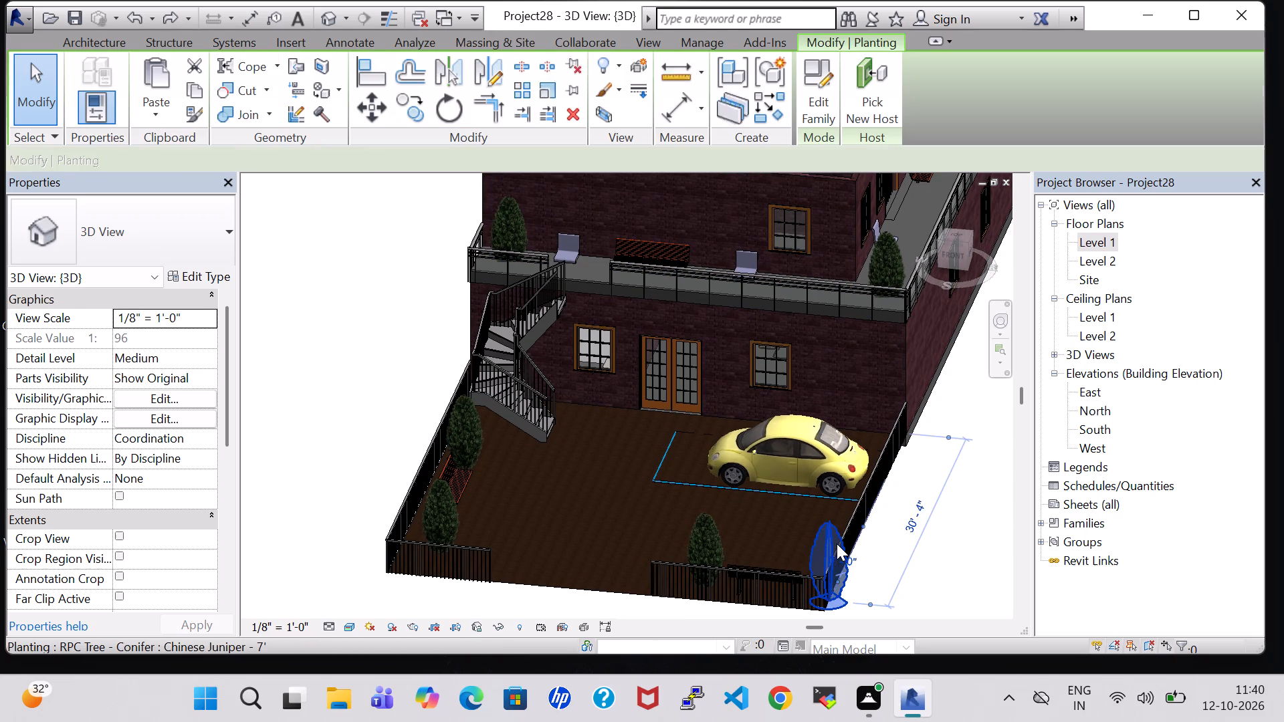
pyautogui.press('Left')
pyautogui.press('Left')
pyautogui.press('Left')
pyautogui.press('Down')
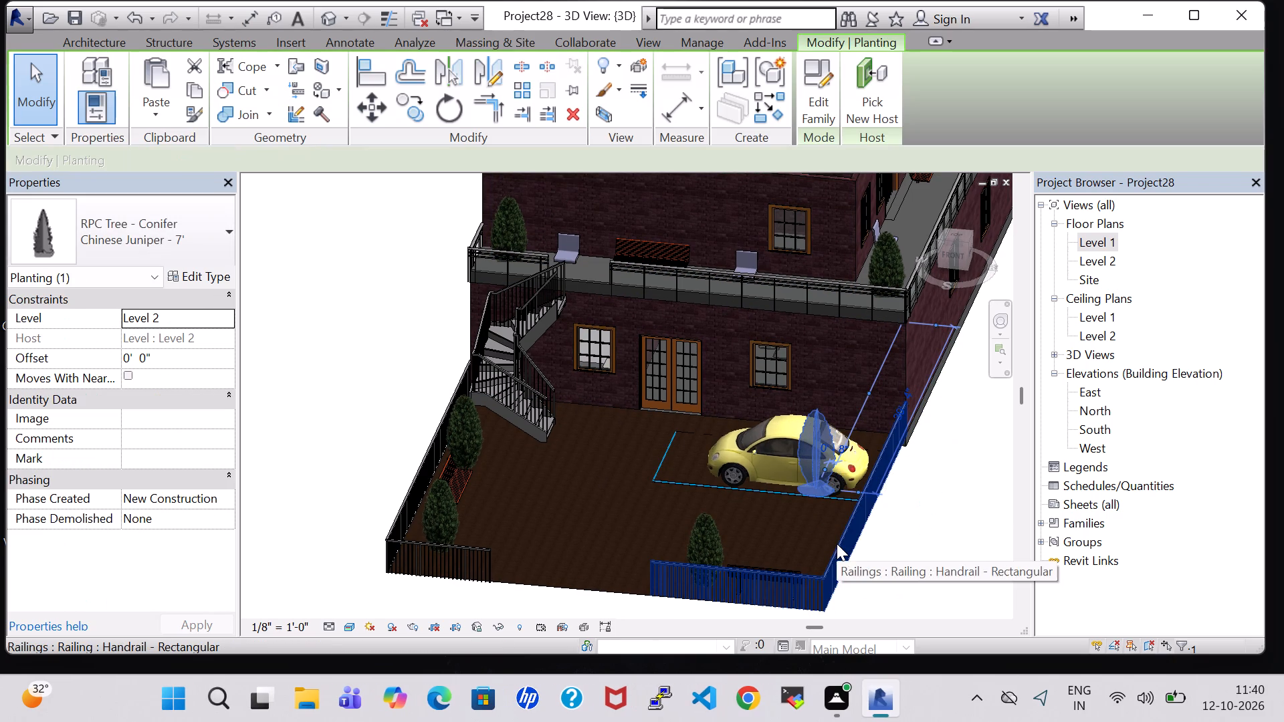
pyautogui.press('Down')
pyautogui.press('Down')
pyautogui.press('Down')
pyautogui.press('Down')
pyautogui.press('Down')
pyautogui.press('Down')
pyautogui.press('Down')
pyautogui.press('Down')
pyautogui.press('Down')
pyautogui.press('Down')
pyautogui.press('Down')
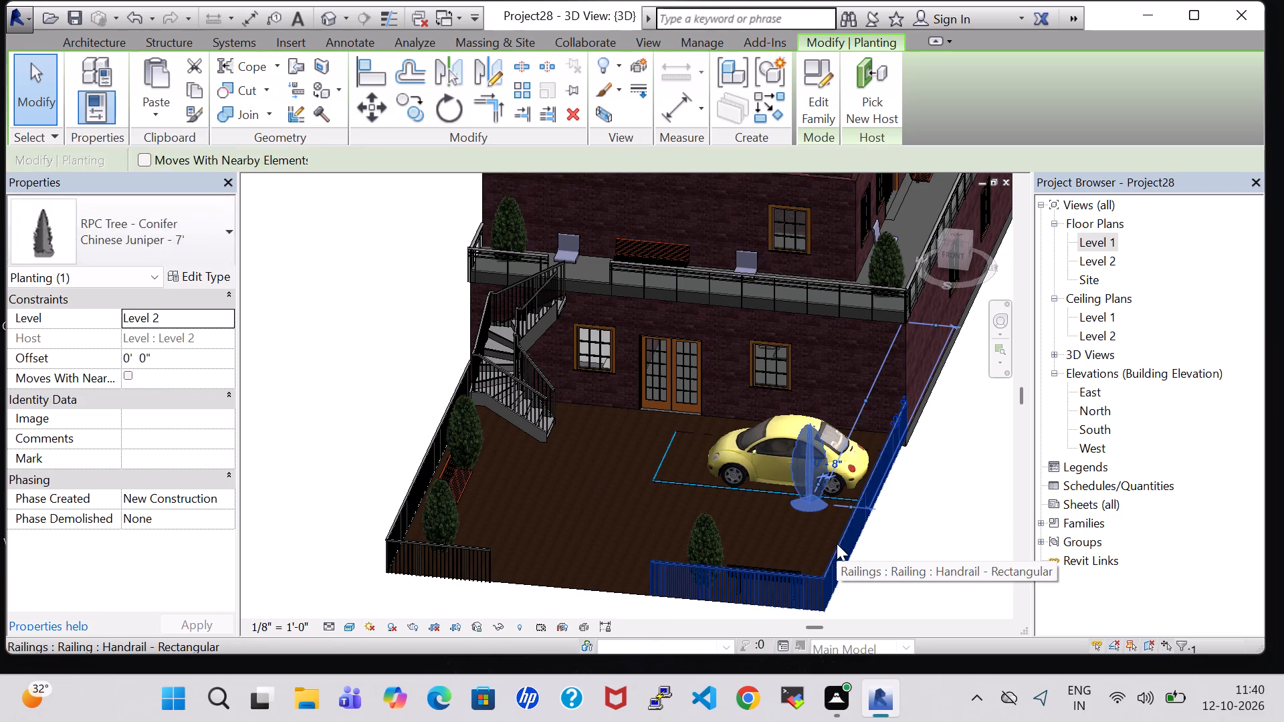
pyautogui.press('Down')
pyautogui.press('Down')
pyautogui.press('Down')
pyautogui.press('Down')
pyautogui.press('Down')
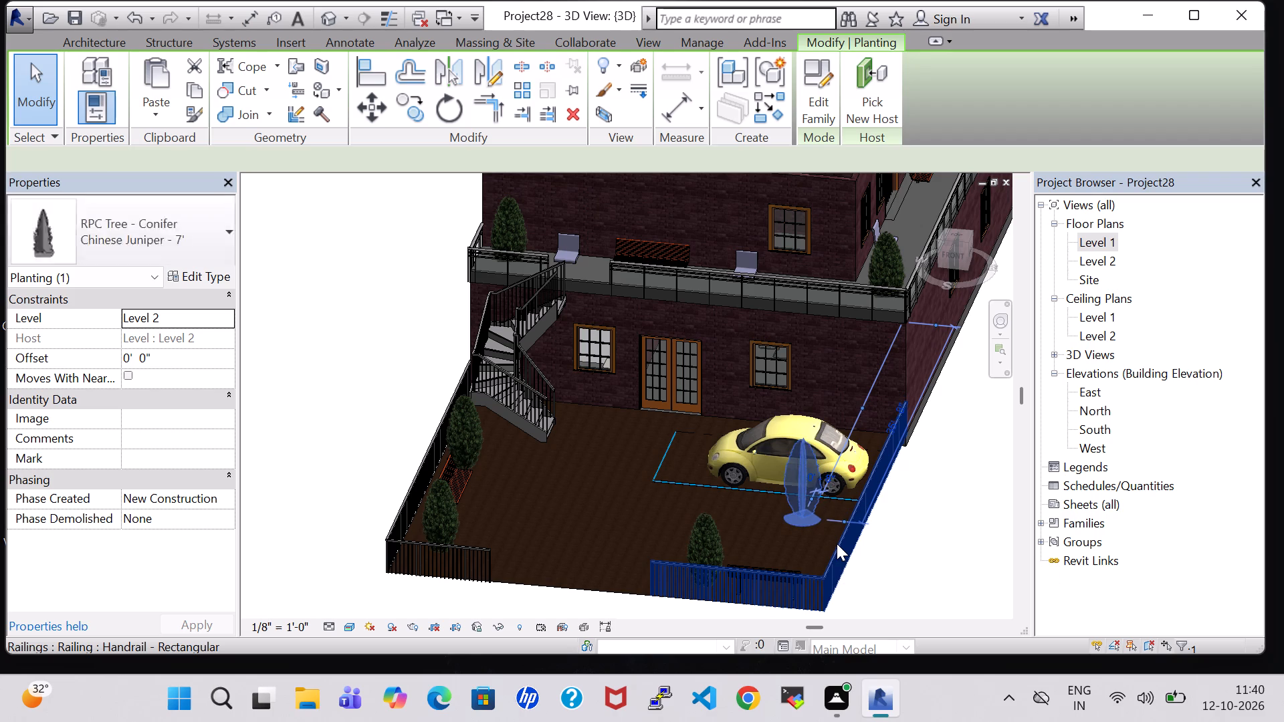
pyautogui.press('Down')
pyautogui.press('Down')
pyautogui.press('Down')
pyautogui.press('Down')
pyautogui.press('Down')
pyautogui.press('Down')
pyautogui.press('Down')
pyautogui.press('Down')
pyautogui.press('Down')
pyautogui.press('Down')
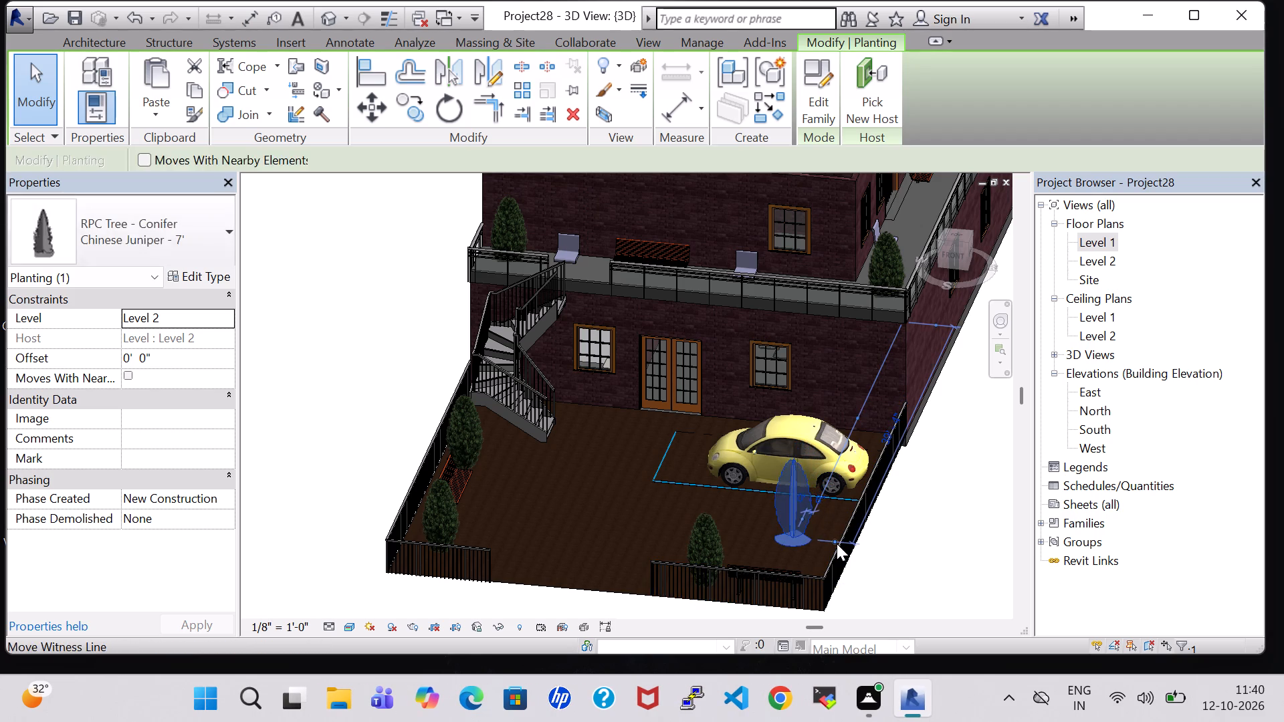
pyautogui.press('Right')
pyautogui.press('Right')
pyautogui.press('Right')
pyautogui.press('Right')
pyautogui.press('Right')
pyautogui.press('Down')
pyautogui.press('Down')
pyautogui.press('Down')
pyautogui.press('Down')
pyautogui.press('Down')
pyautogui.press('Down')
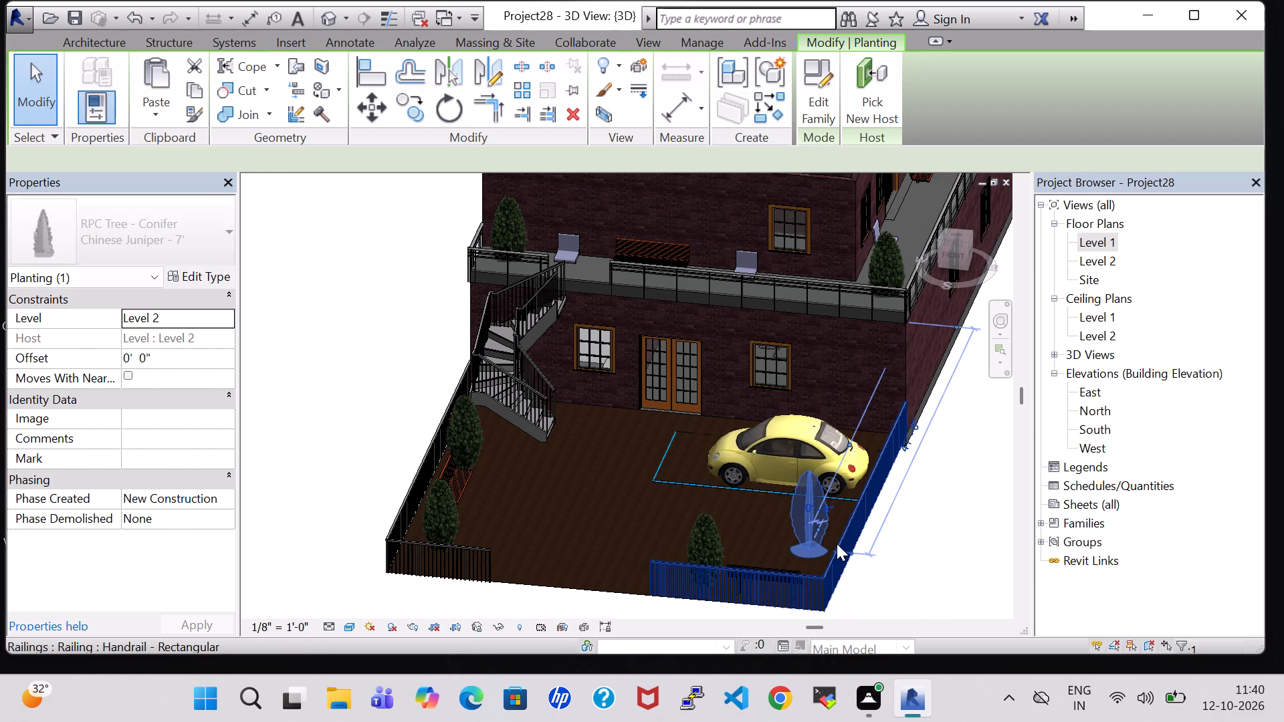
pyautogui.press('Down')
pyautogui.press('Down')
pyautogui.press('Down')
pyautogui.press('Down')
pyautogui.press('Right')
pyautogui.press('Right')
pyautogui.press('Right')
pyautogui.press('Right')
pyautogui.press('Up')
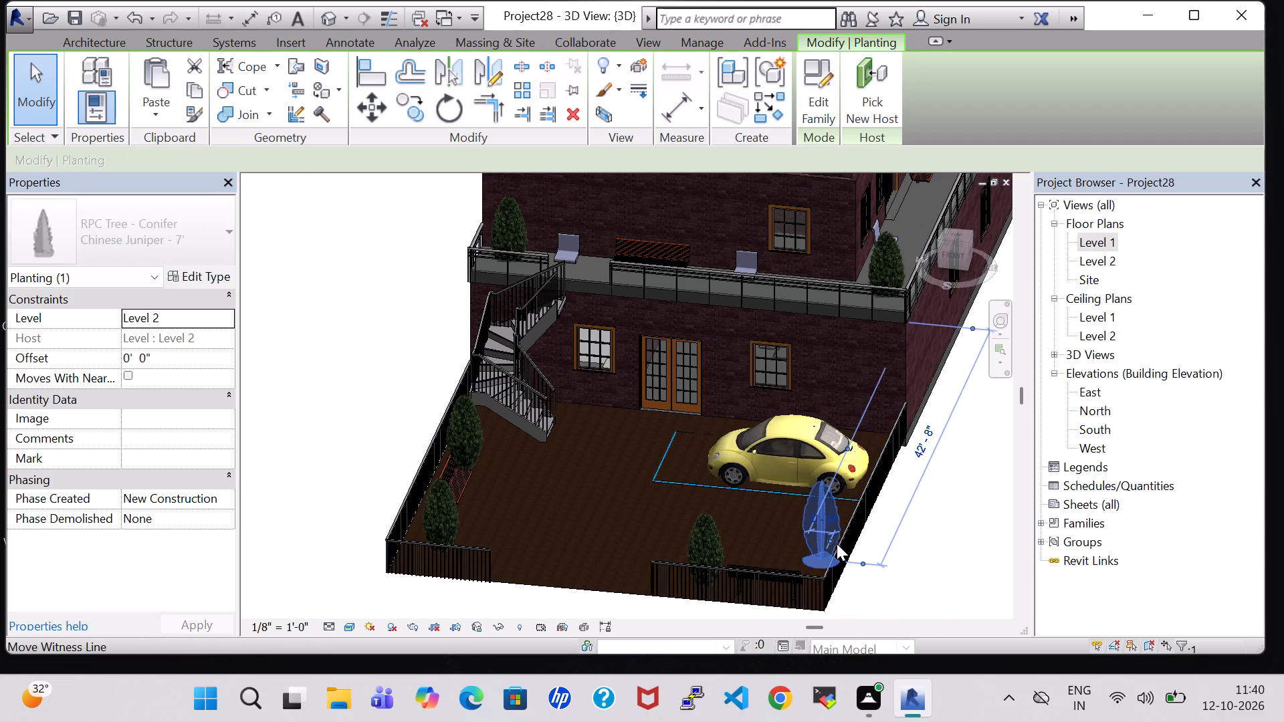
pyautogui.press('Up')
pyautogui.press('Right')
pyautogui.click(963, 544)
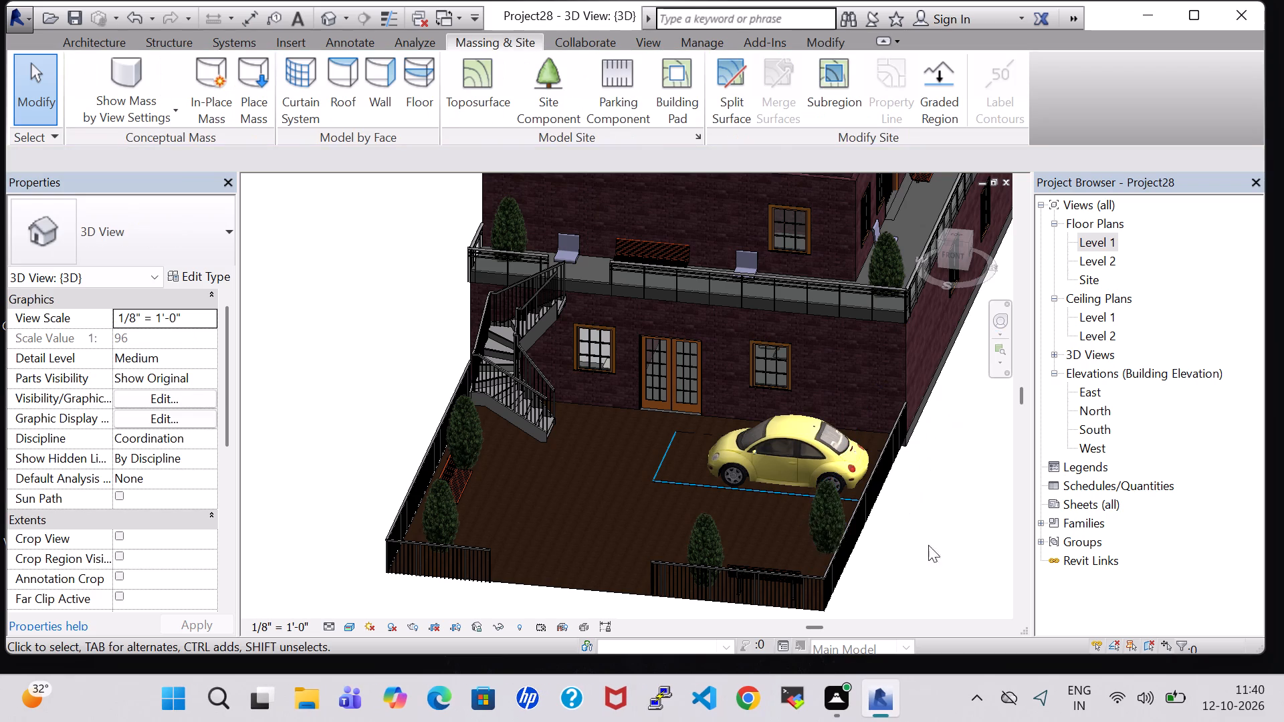
# Delete the misplaced Chinese Juniper floating outside the car-side parking railing.
pyautogui.keyDown('shift'); pyautogui.moveTo(745, 499); pyautogui.dragTo(791, 511, button='middle'); pyautogui.keyUp('shift')
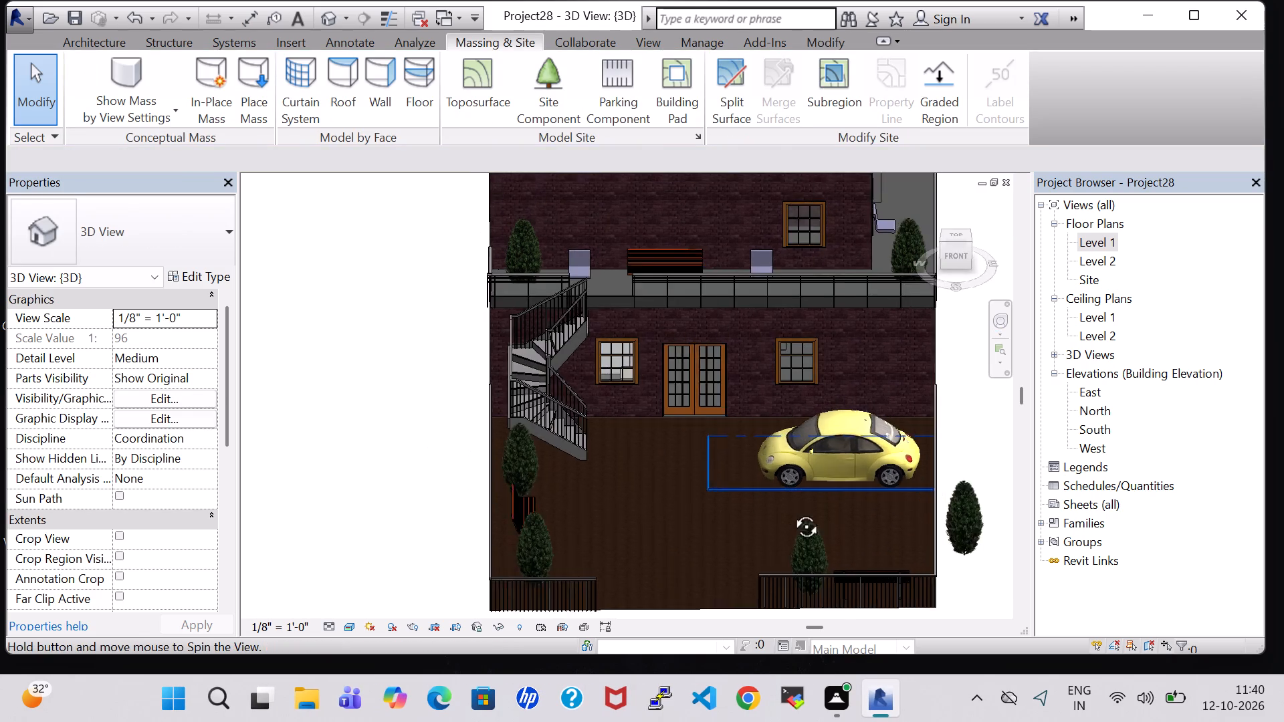
pyautogui.keyDown('shift'); pyautogui.moveTo(791, 511); pyautogui.dragTo(796, 513, button='middle'); pyautogui.keyUp('shift')
pyautogui.keyDown('shift'); pyautogui.scroll(1, 796, 513); pyautogui.keyUp('shift')
pyautogui.moveTo(798, 513); pyautogui.dragTo(714, 509, button='middle')
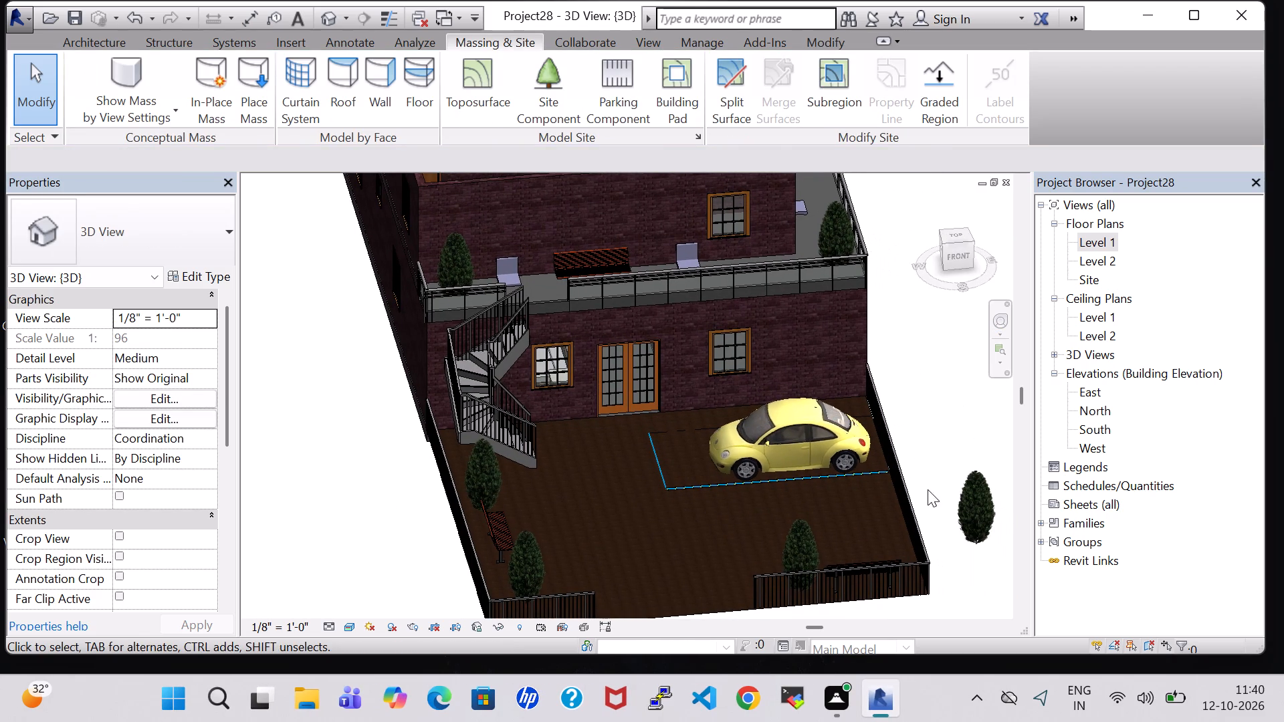
pyautogui.click(965, 499)
pyautogui.press('Delete')
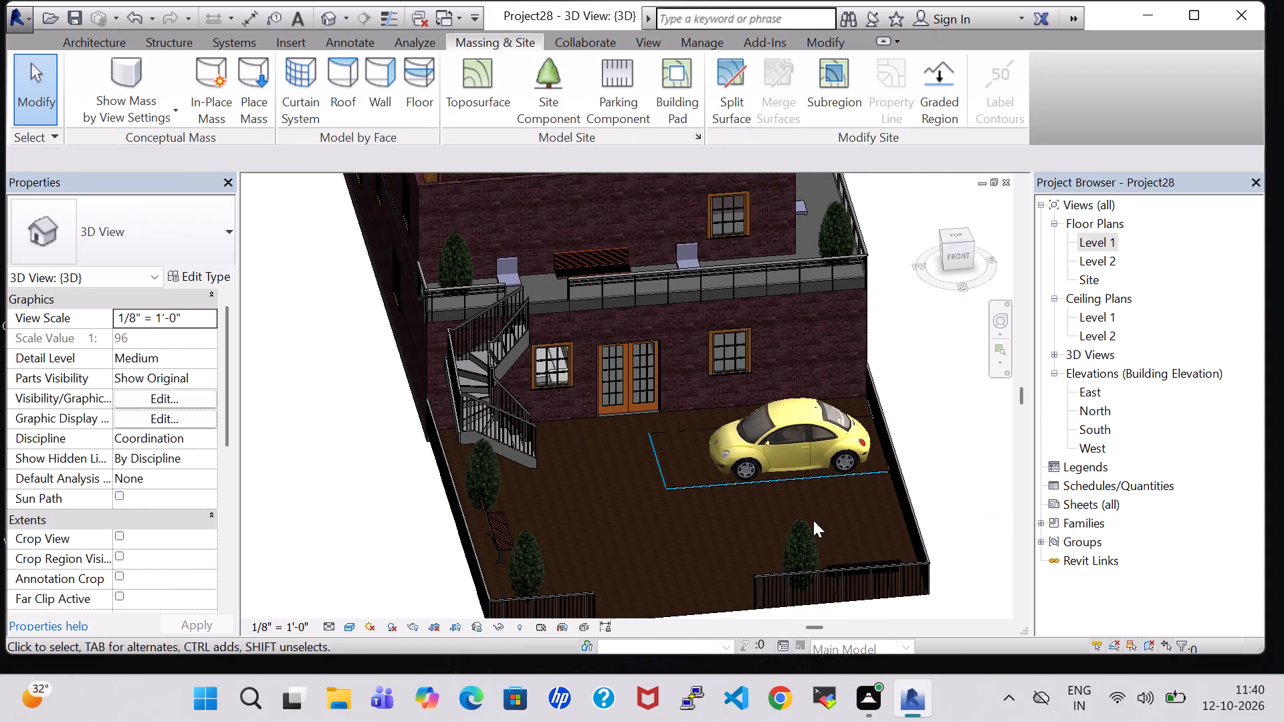
# Place a Chinese Juniper - 7' site component on Level 1, inside the side railing just in front of the parking space.
pyautogui.rightClick(806, 522)
pyautogui.click(873, 348)
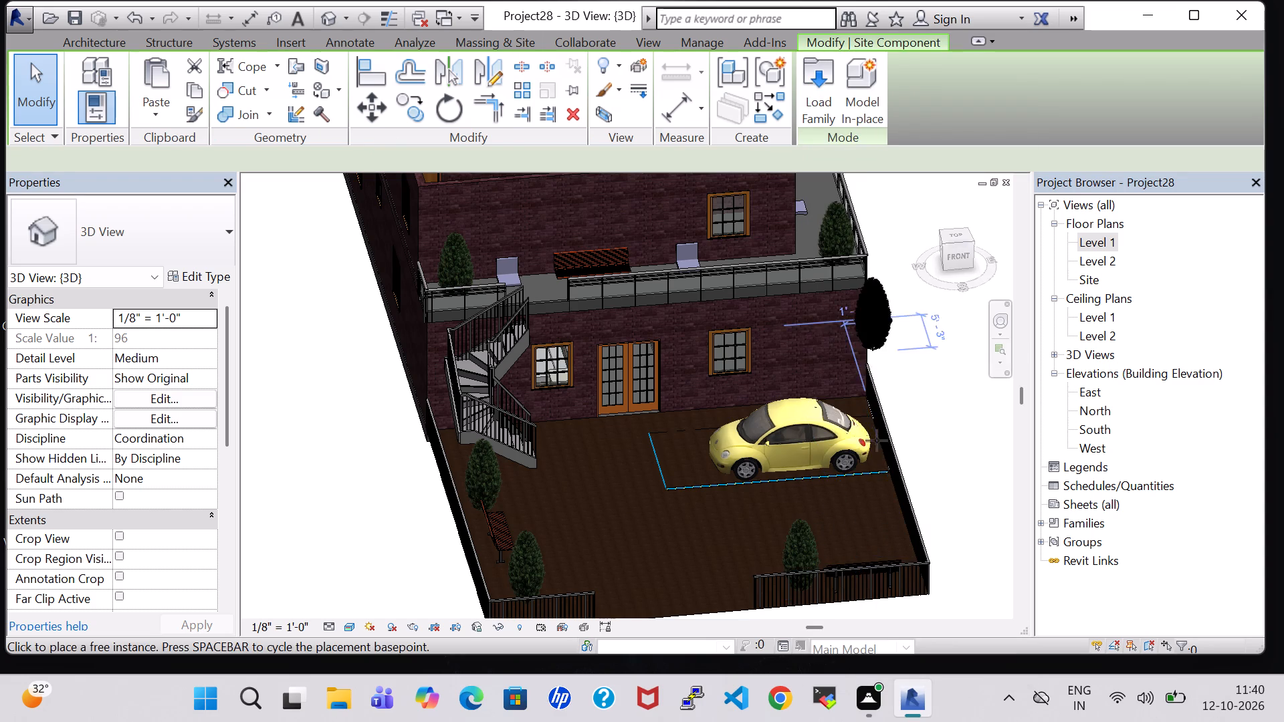
pyautogui.click(882, 523)
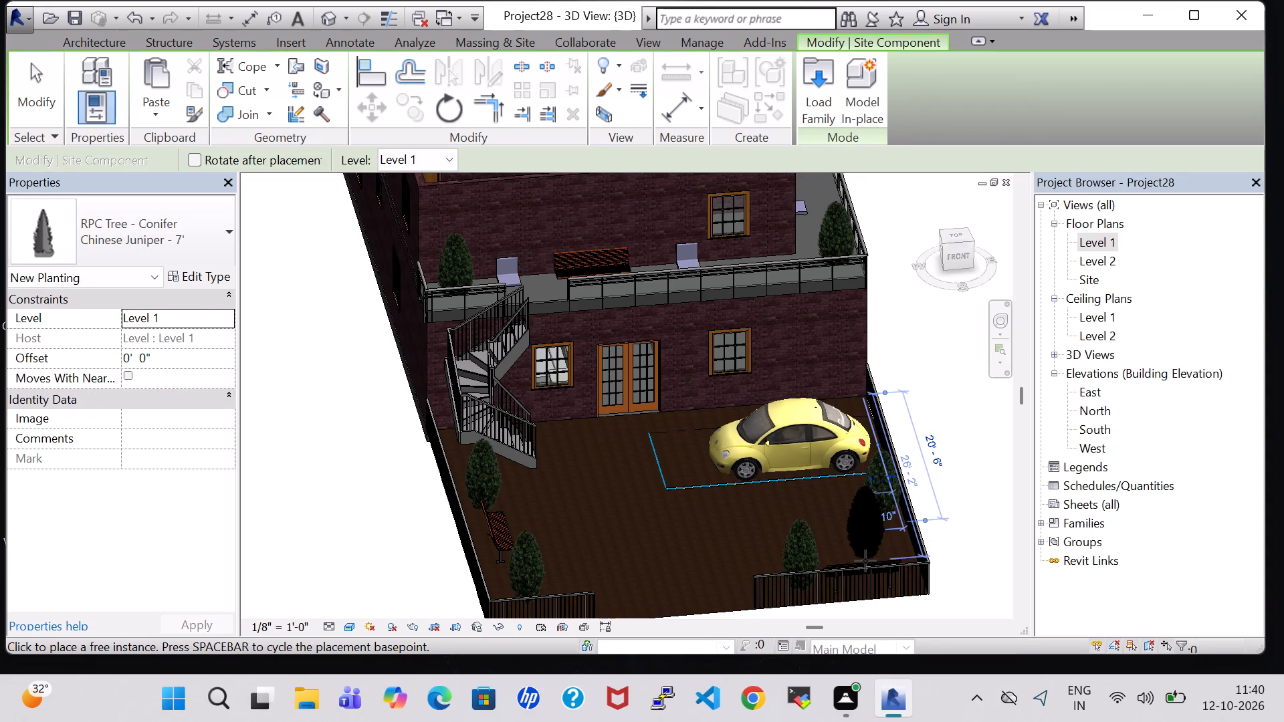
pyautogui.press('Escape')
pyautogui.press('Escape')
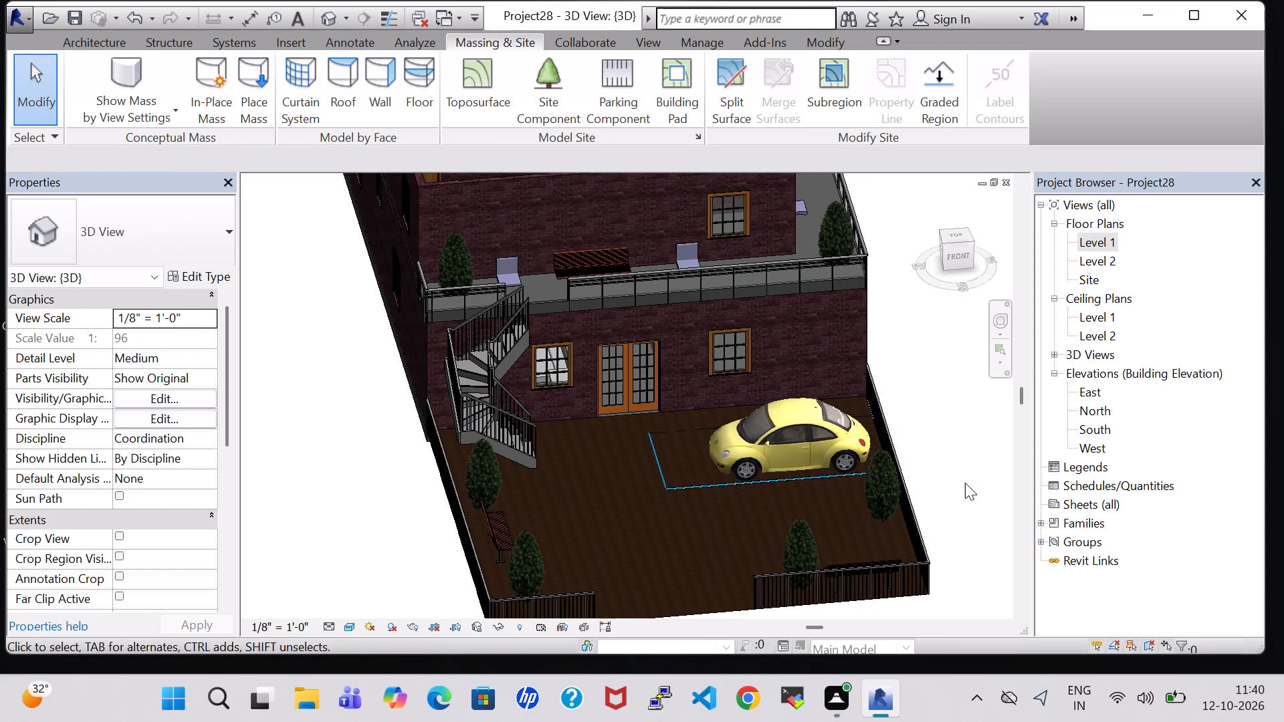
pyautogui.press('Escape')
# Examine the parking area in 3D from several angles, checking the new tree, parking space, railings and house front.
pyautogui.keyDown('shift'); pyautogui.moveTo(968, 481); pyautogui.dragTo(956, 479, button='middle'); pyautogui.keyUp('shift')
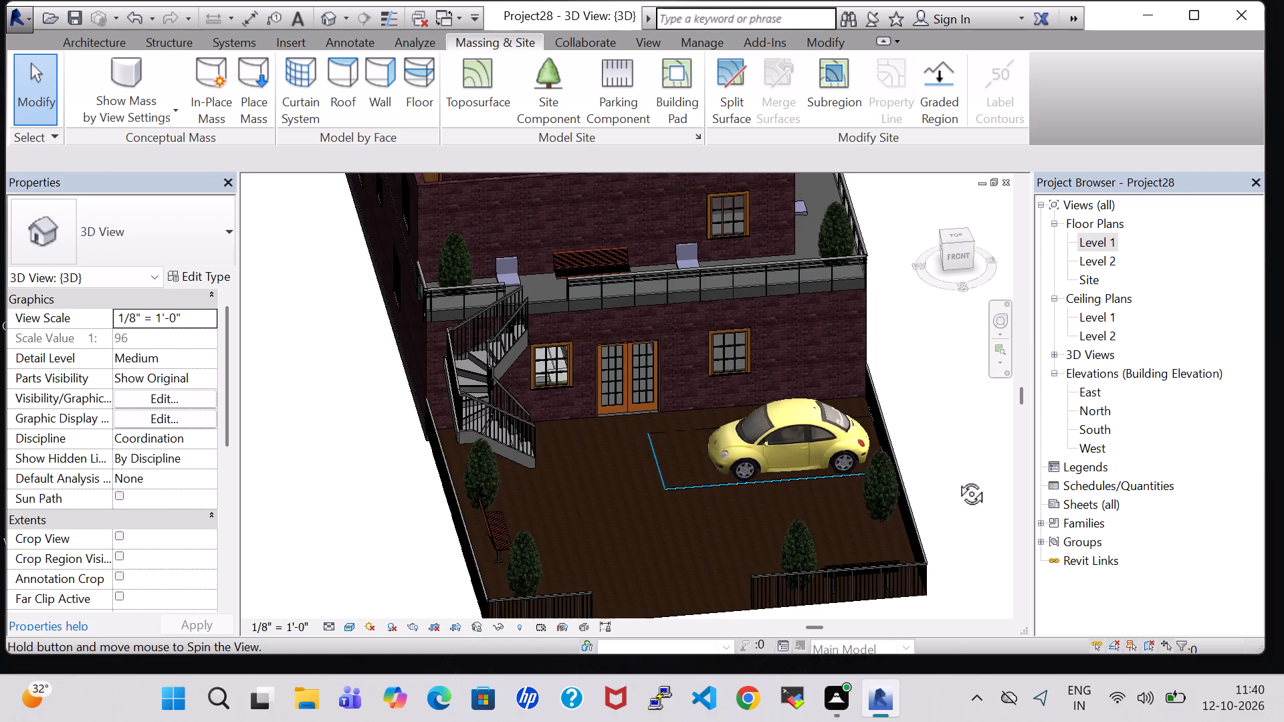
pyautogui.keyDown('shift'); pyautogui.moveTo(956, 479); pyautogui.dragTo(950, 477, button='middle'); pyautogui.keyUp('shift')
pyautogui.keyDown('shift'); pyautogui.moveTo(933, 457); pyautogui.dragTo(950, 488, button='middle'); pyautogui.keyUp('shift')
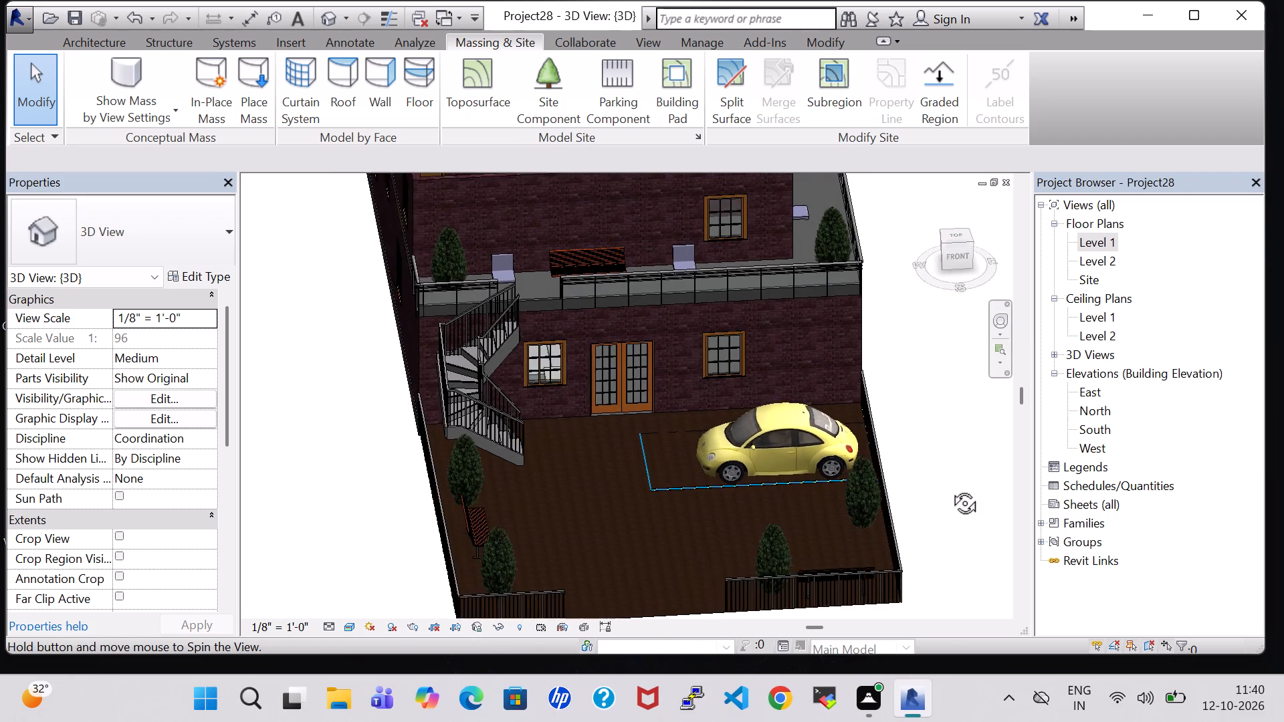
pyautogui.keyDown('shift'); pyautogui.moveTo(950, 488); pyautogui.dragTo(953, 531, button='middle'); pyautogui.keyUp('shift')
pyautogui.moveTo(875, 588); pyautogui.dragTo(782, 455, button='middle')
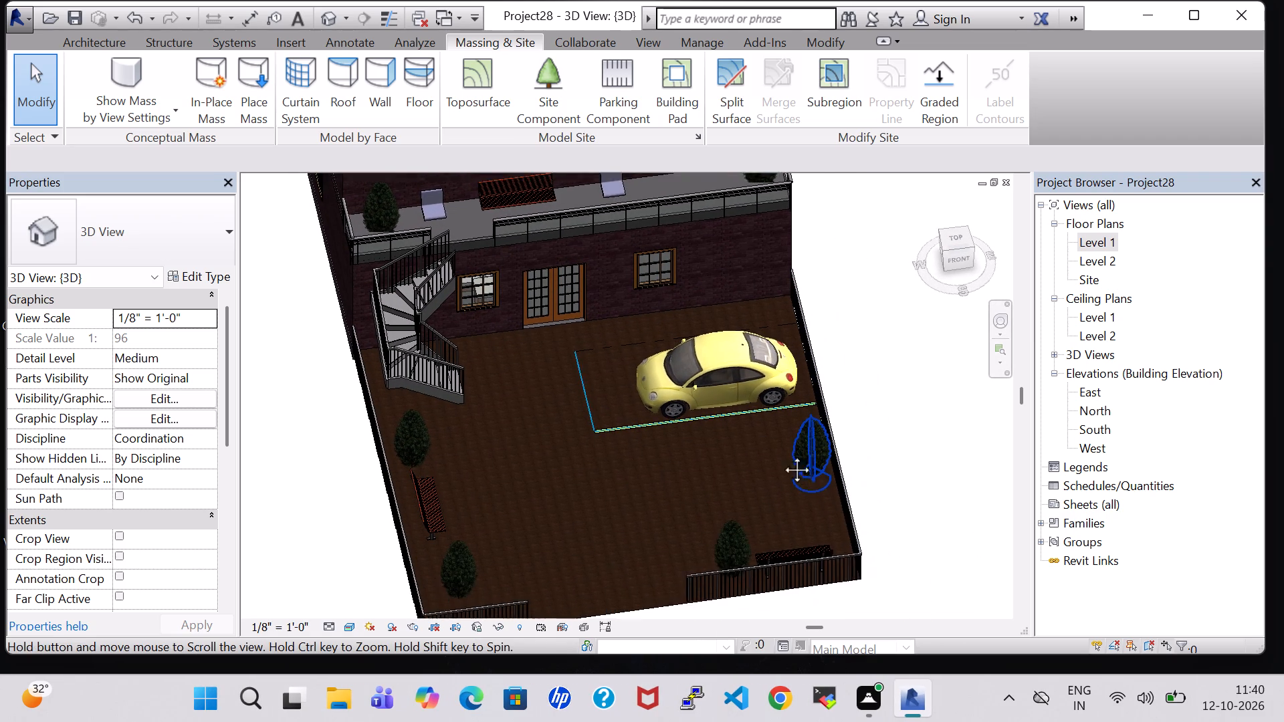
pyautogui.moveTo(782, 455); pyautogui.dragTo(774, 429, button='middle')
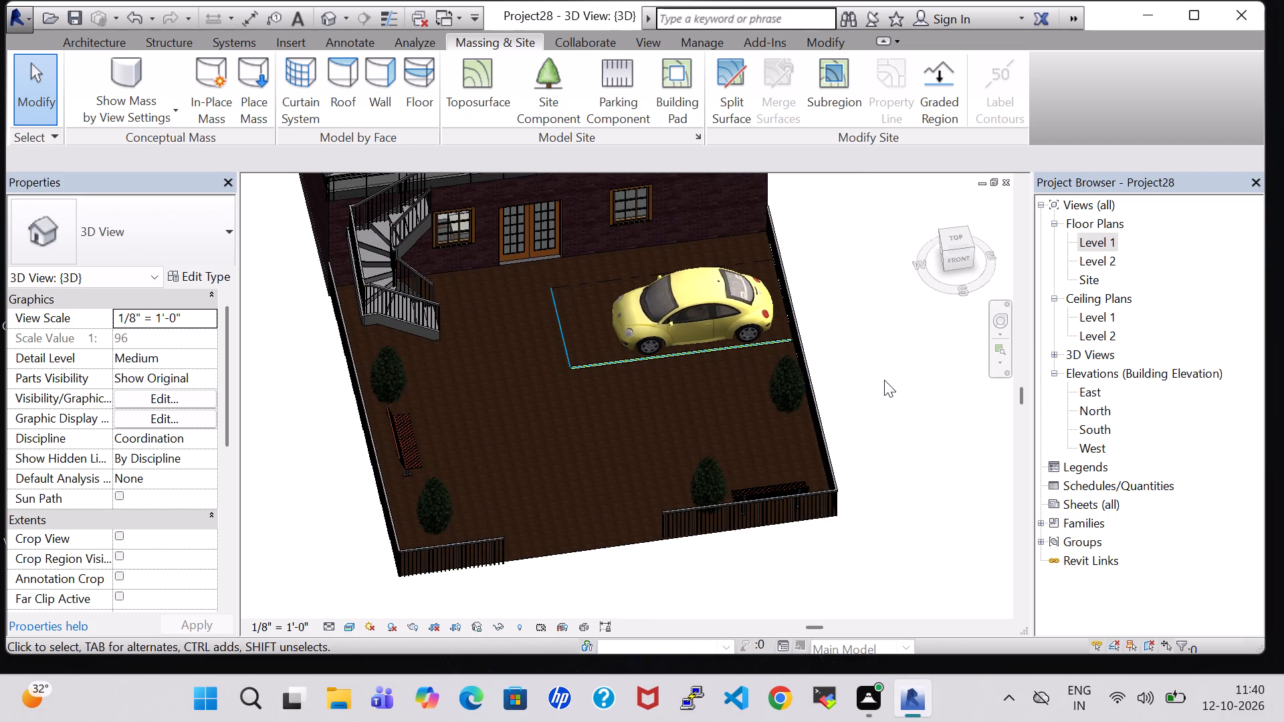
pyautogui.click(885, 380)
pyautogui.keyDown('shift'); pyautogui.scroll(1, 883, 380); pyautogui.keyUp('shift')
pyautogui.keyDown('shift'); pyautogui.moveTo(883, 380); pyautogui.dragTo(843, 367, button='middle'); pyautogui.keyUp('shift')
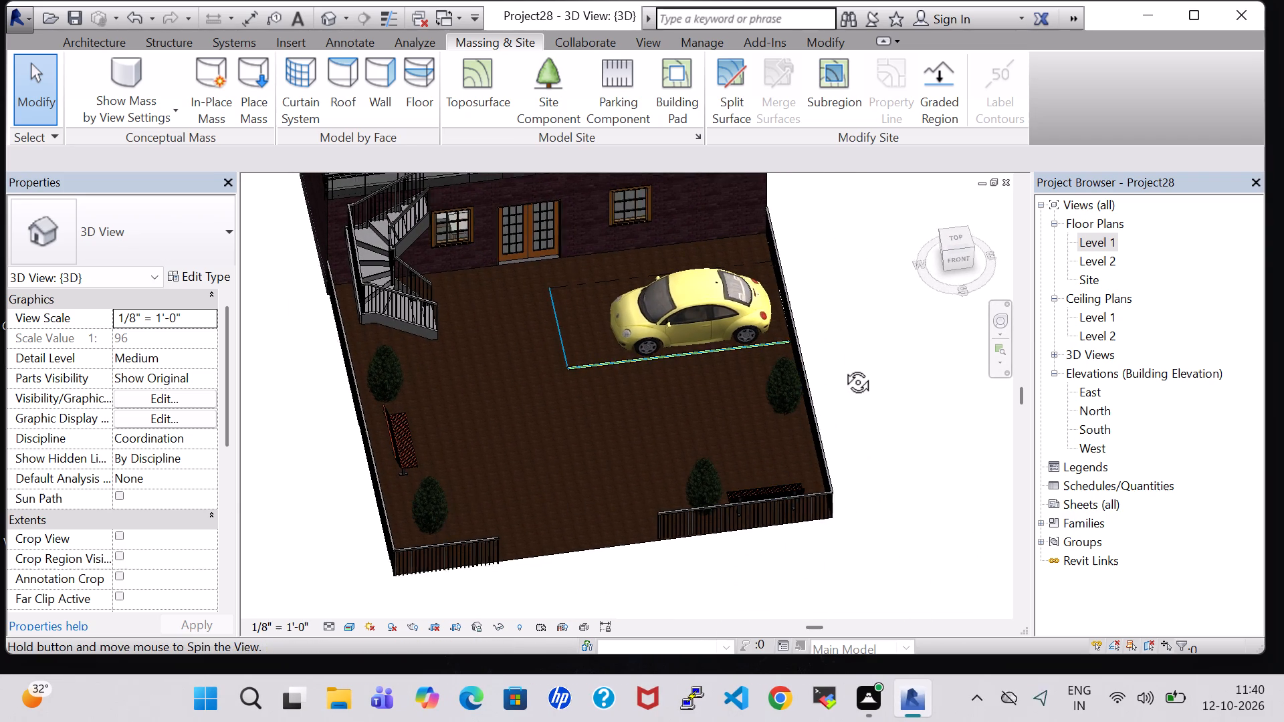
pyautogui.keyDown('shift'); pyautogui.moveTo(843, 367); pyautogui.dragTo(837, 281, button='middle'); pyautogui.keyUp('shift')
pyautogui.moveTo(520, 522); pyautogui.dragTo(523, 522, button='middle')
pyautogui.scroll(1, 520, 522)
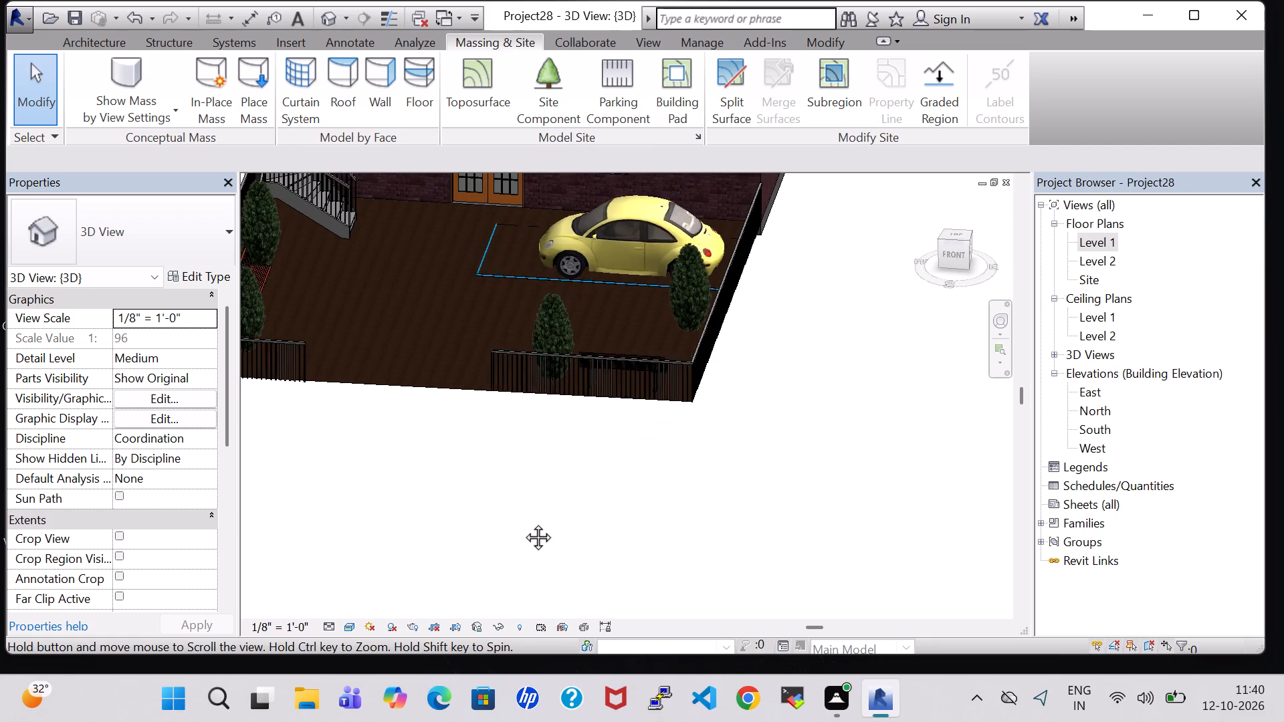
pyautogui.moveTo(523, 522); pyautogui.dragTo(569, 673, button='middle')
pyautogui.scroll(-1, 605, 556)
pyautogui.scroll(-1, 534, 589)
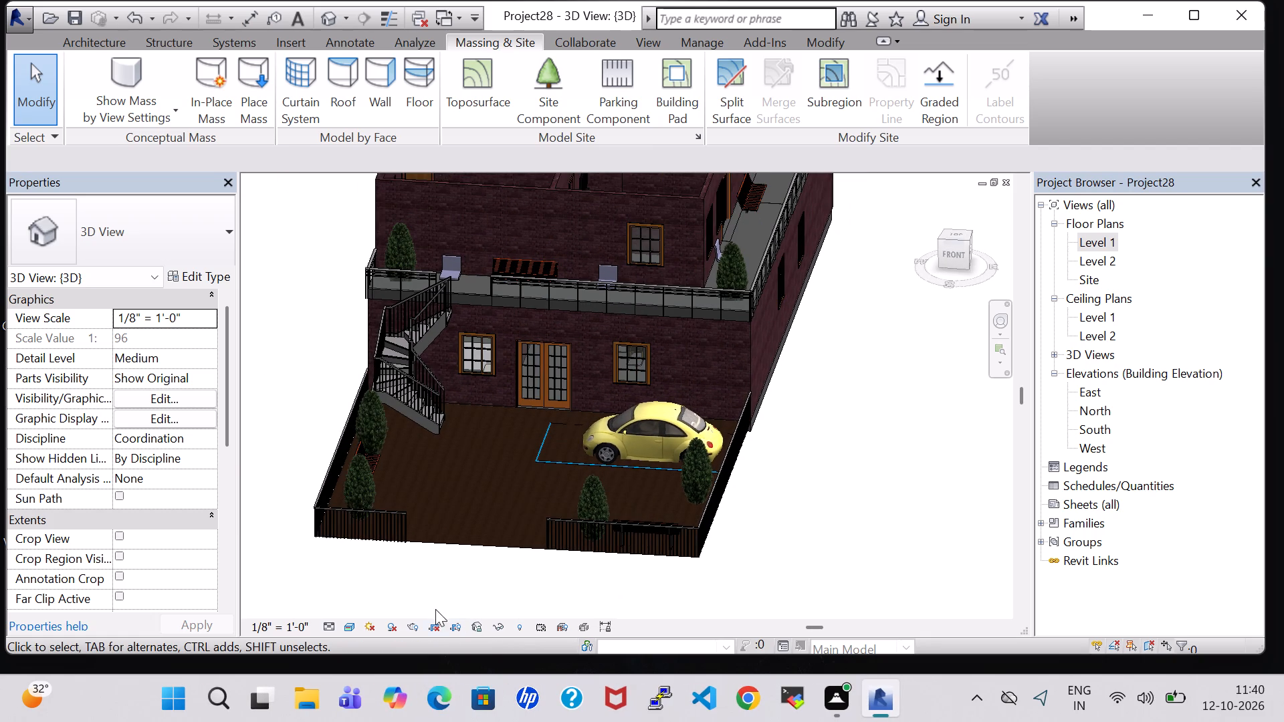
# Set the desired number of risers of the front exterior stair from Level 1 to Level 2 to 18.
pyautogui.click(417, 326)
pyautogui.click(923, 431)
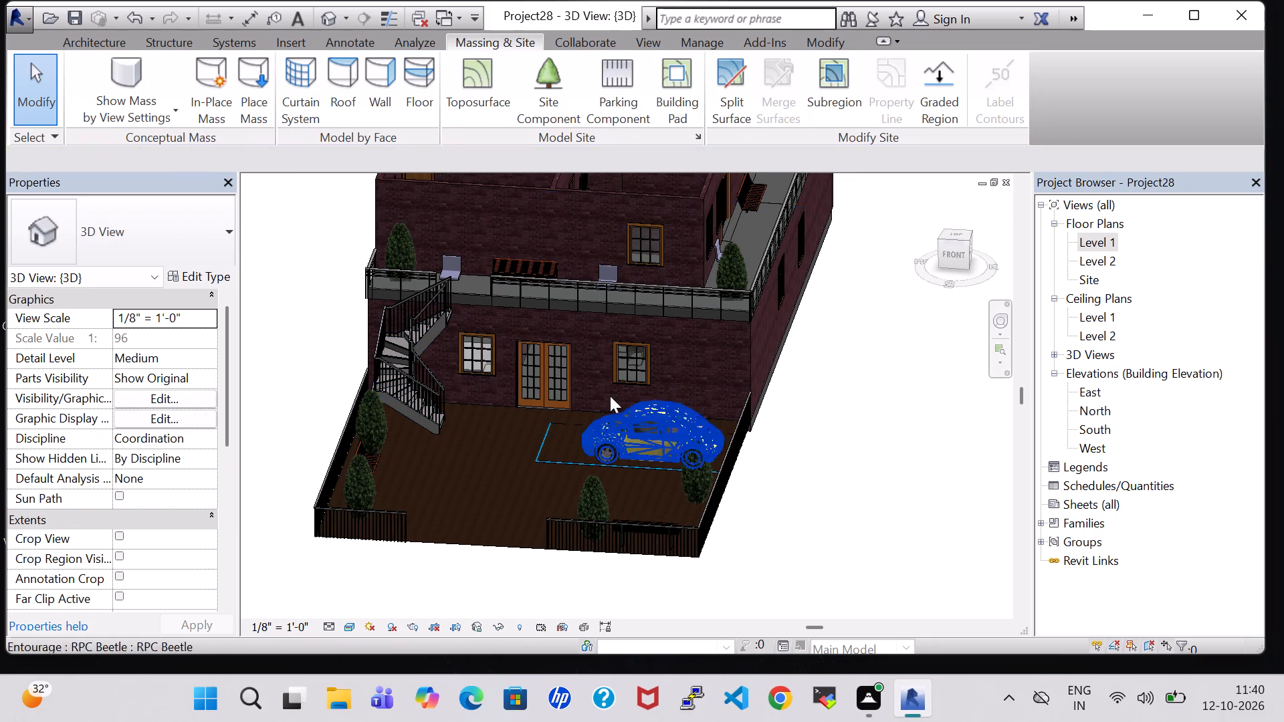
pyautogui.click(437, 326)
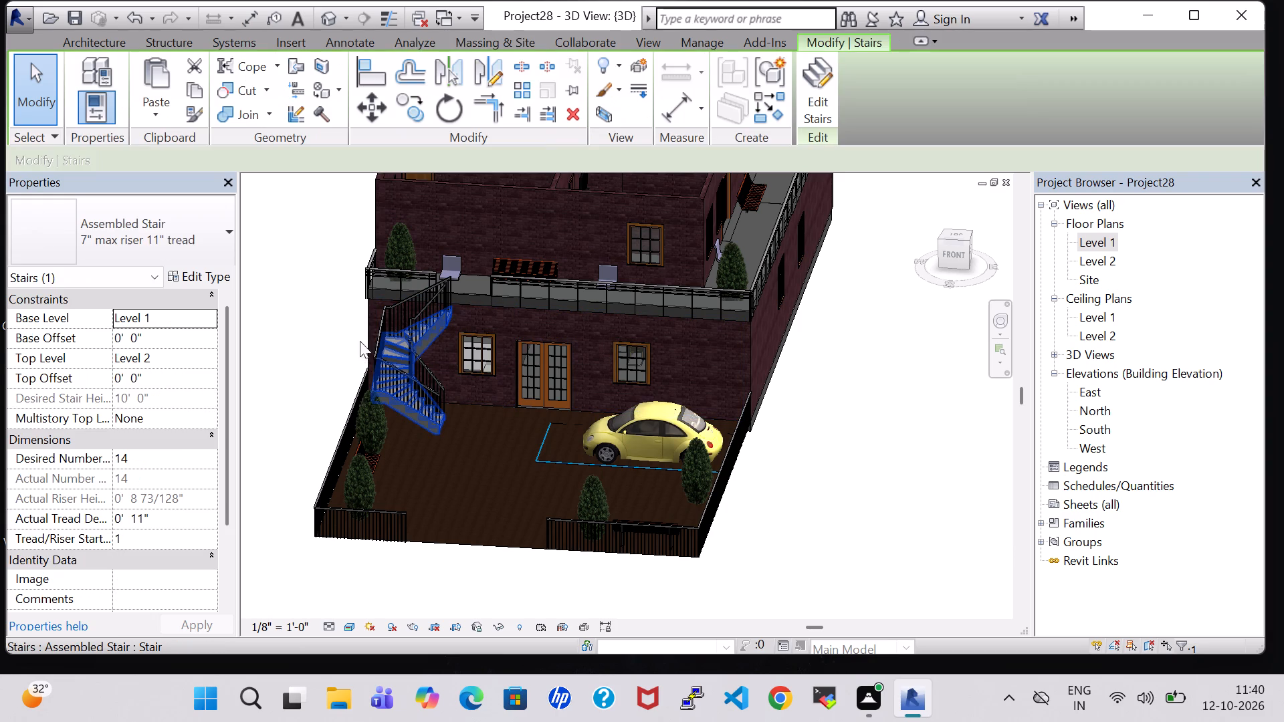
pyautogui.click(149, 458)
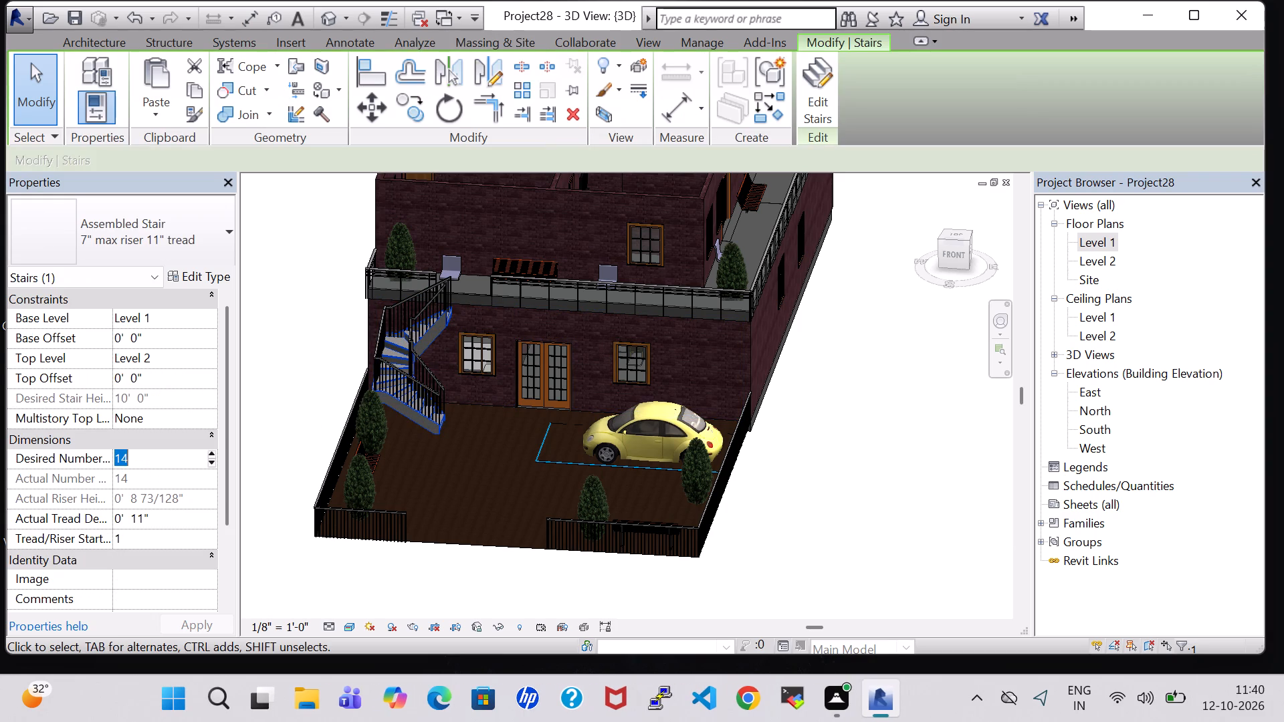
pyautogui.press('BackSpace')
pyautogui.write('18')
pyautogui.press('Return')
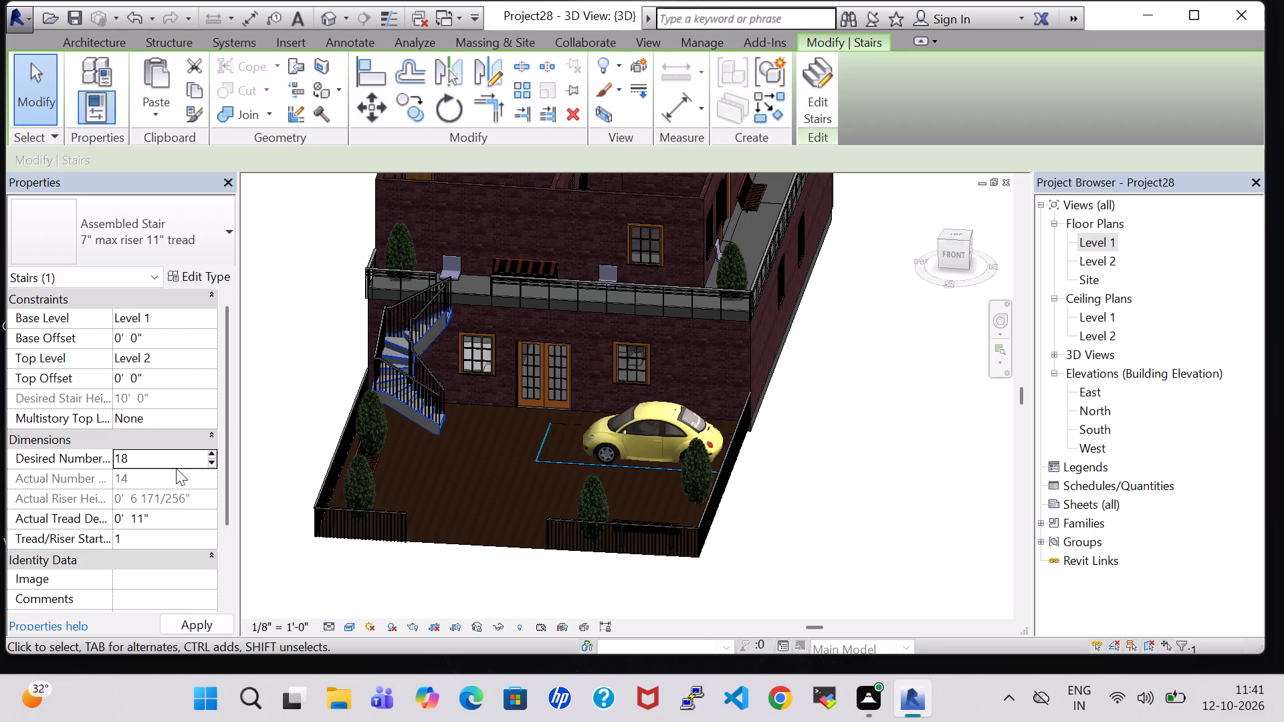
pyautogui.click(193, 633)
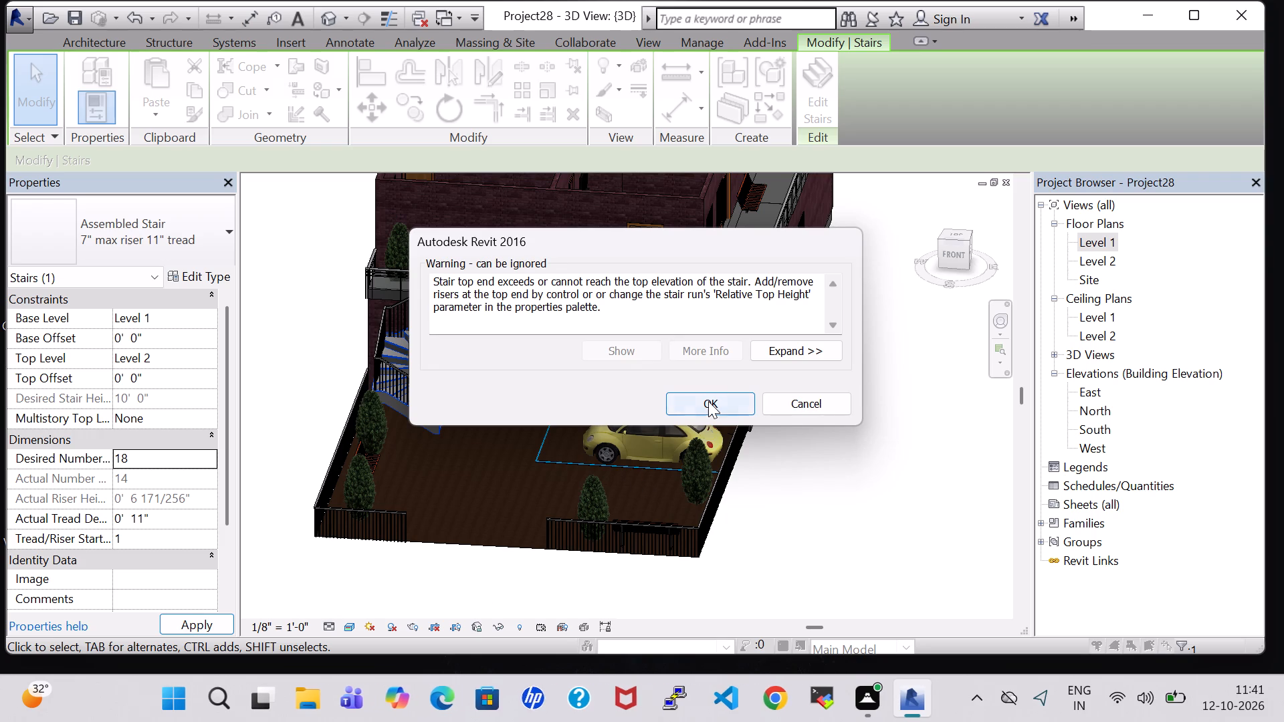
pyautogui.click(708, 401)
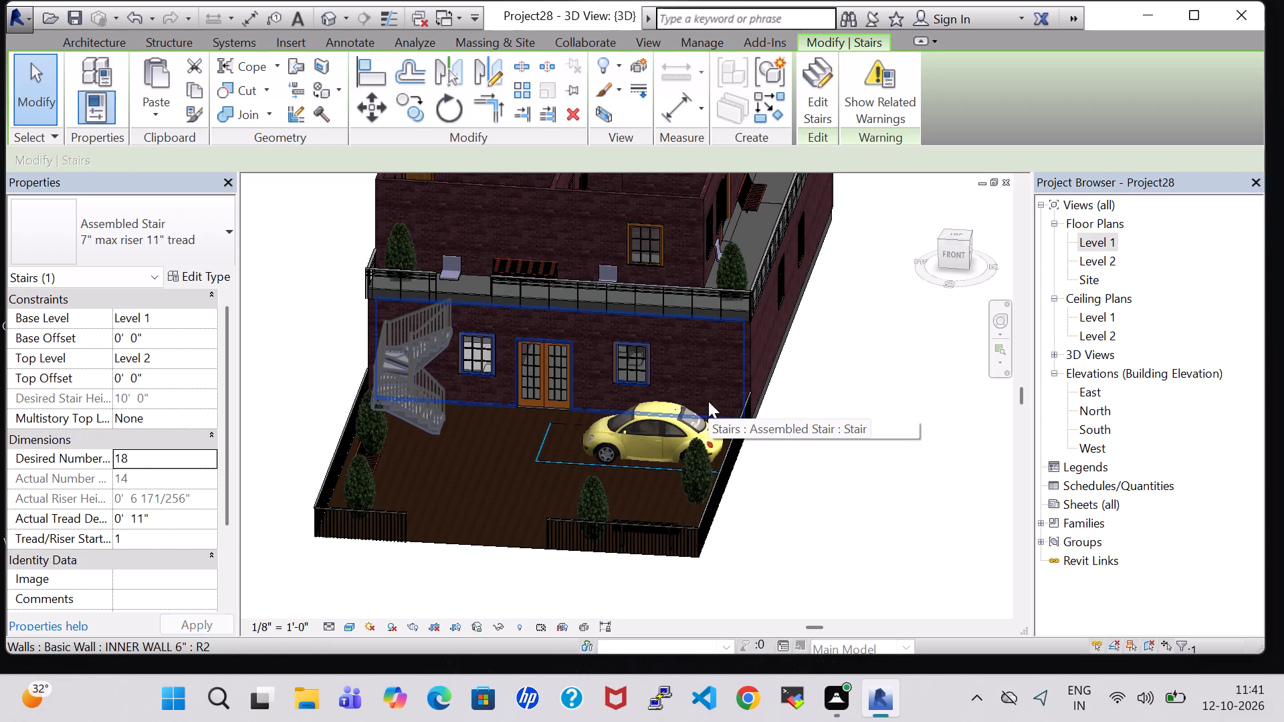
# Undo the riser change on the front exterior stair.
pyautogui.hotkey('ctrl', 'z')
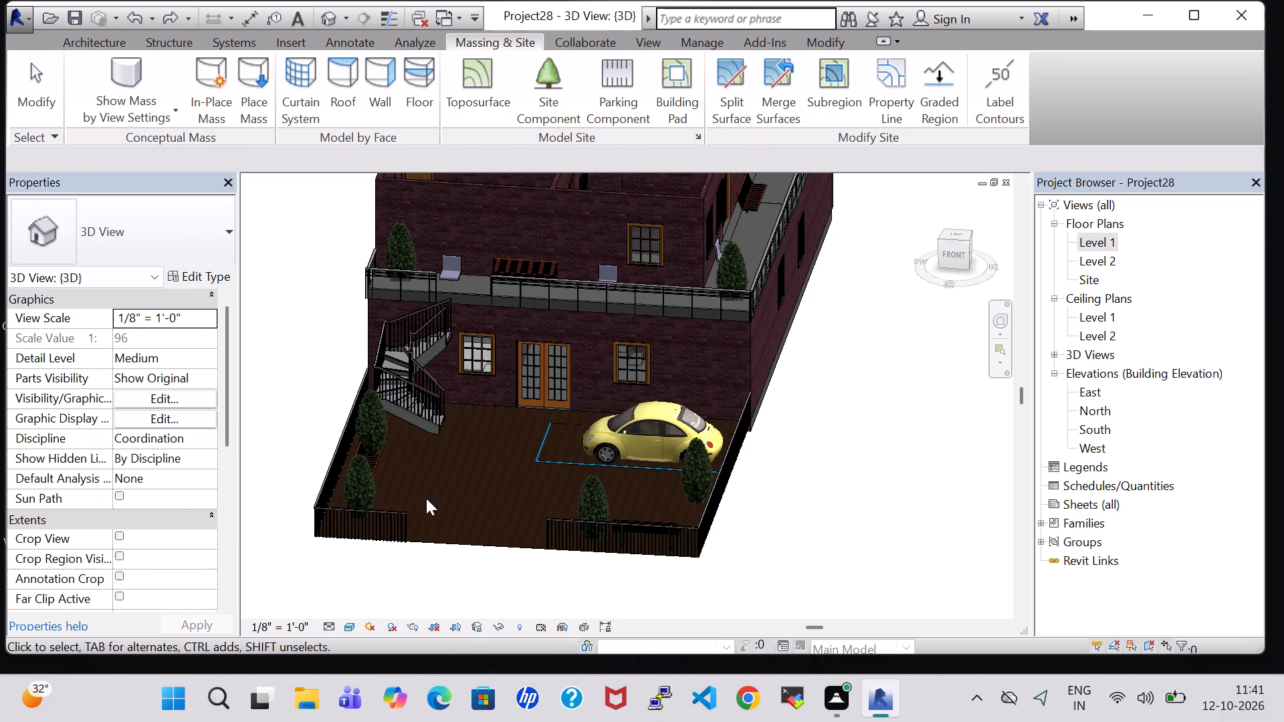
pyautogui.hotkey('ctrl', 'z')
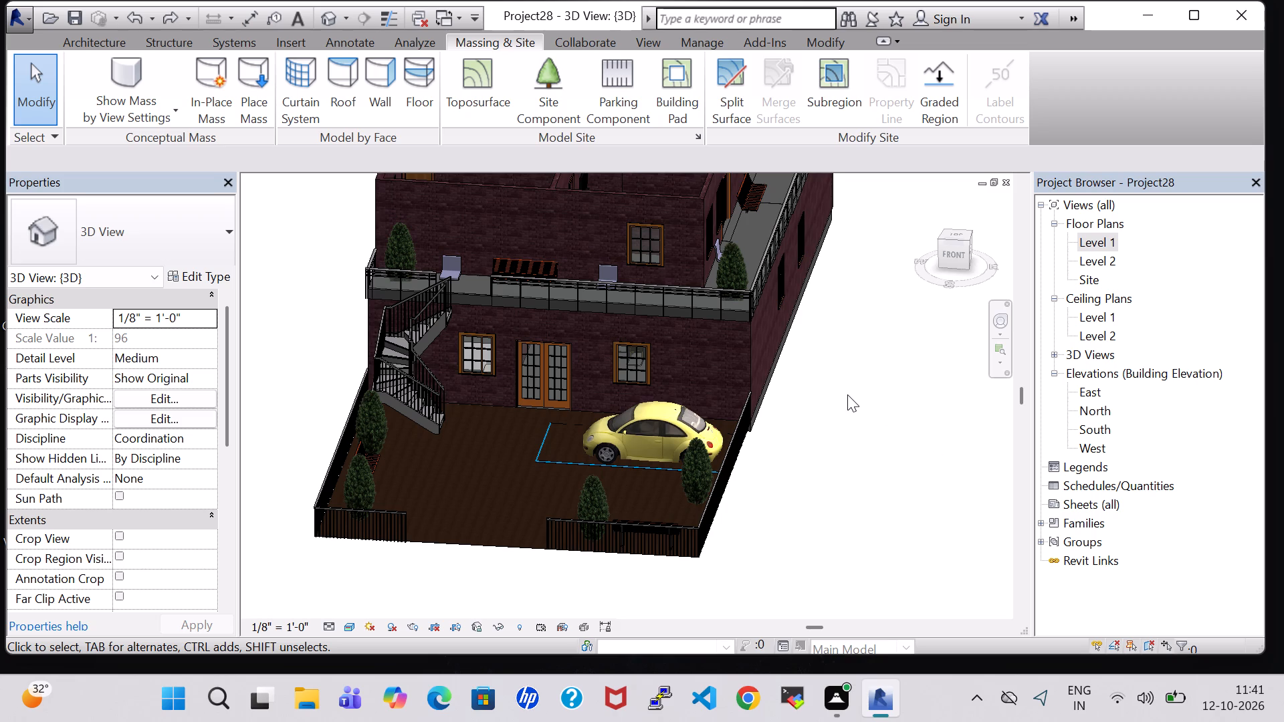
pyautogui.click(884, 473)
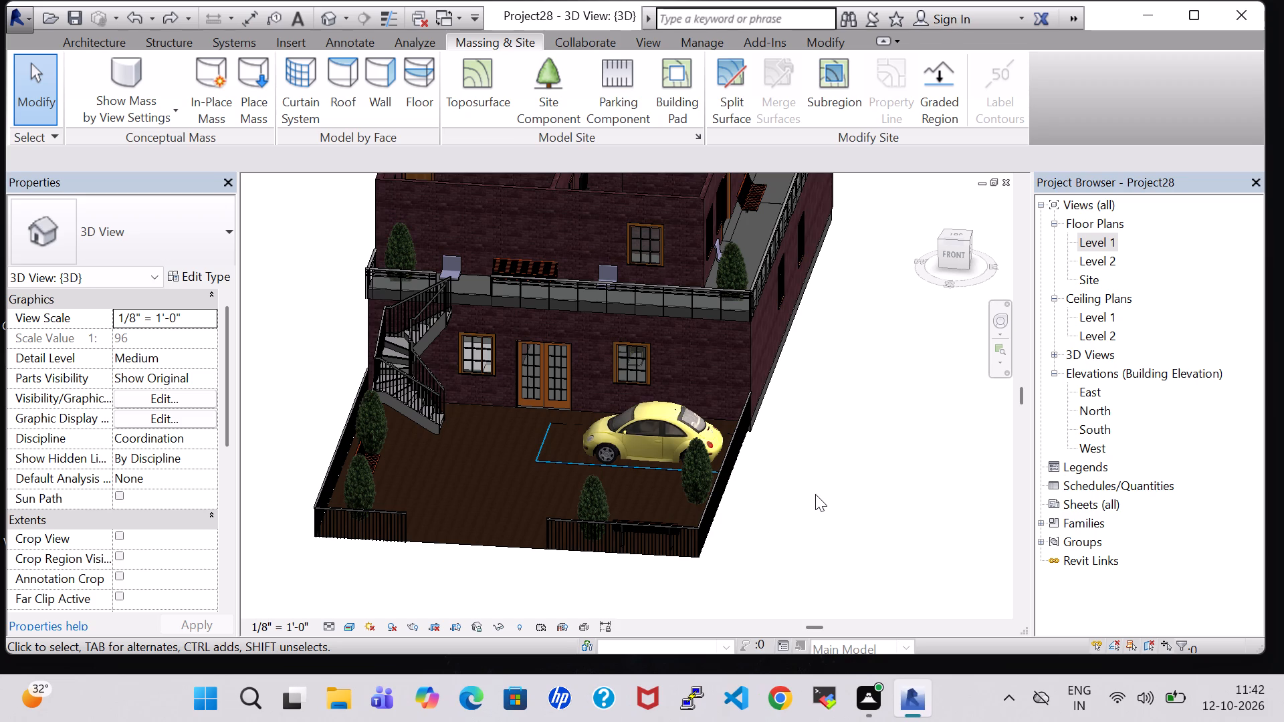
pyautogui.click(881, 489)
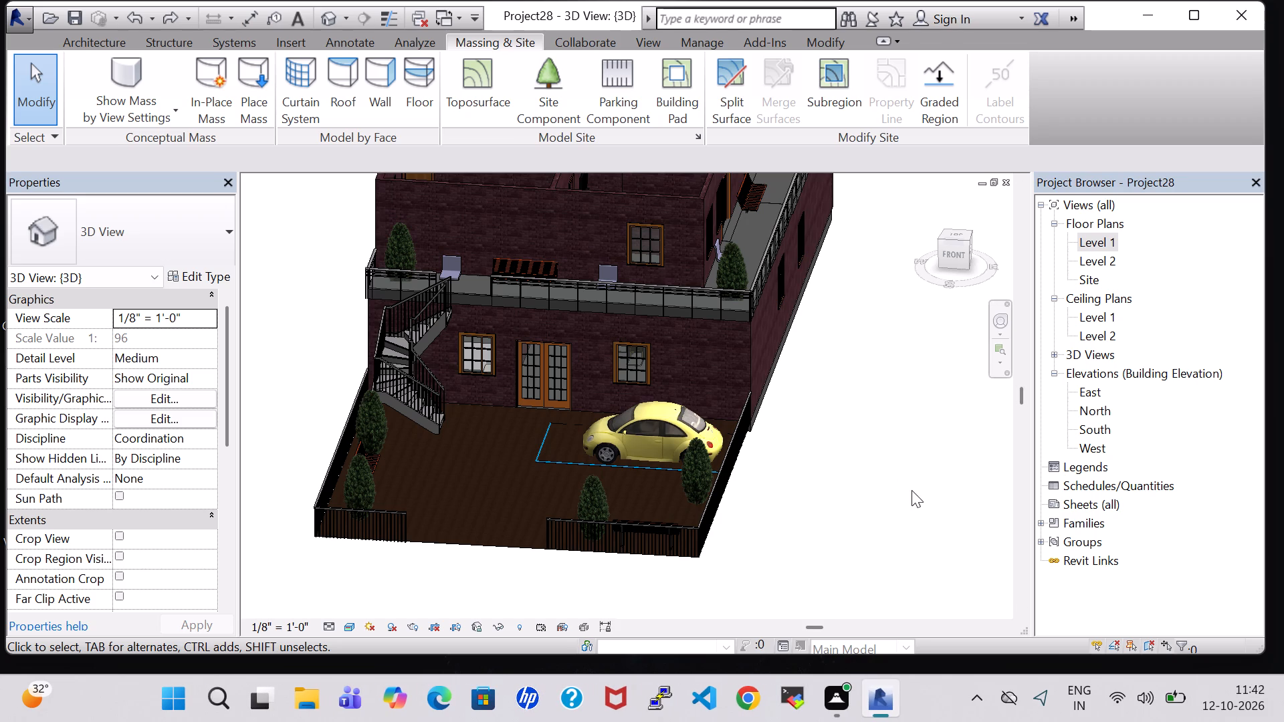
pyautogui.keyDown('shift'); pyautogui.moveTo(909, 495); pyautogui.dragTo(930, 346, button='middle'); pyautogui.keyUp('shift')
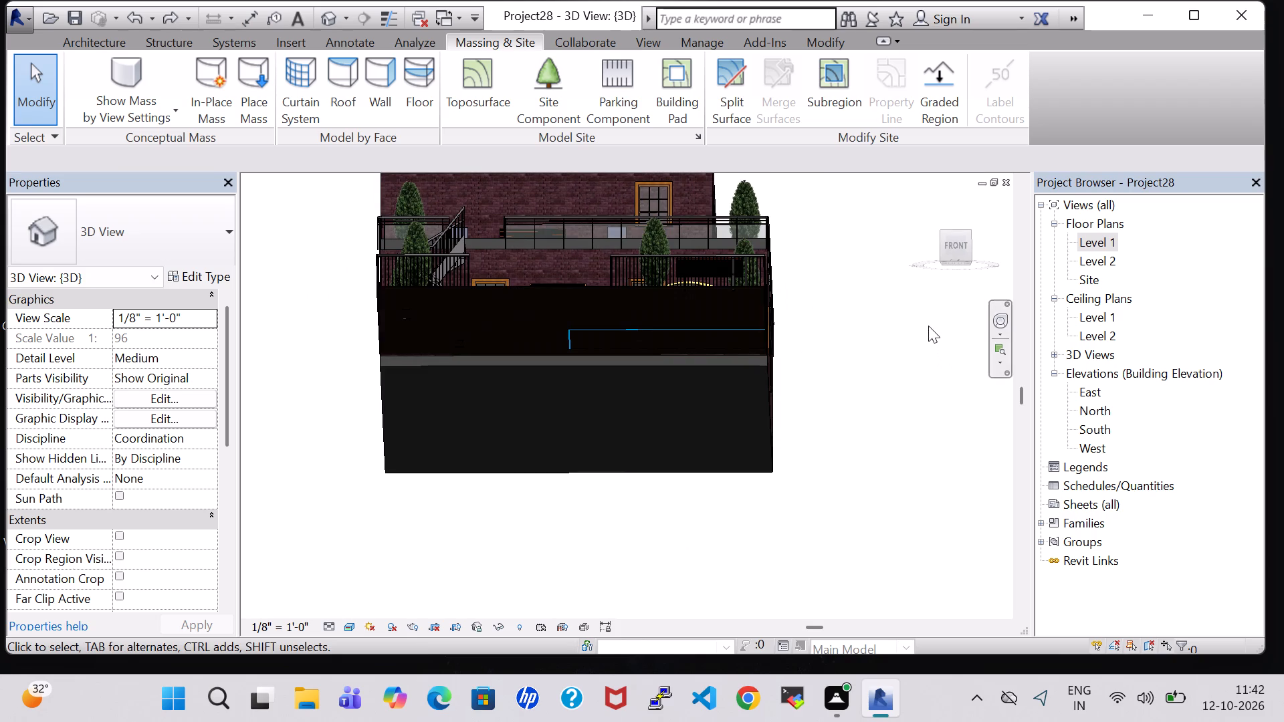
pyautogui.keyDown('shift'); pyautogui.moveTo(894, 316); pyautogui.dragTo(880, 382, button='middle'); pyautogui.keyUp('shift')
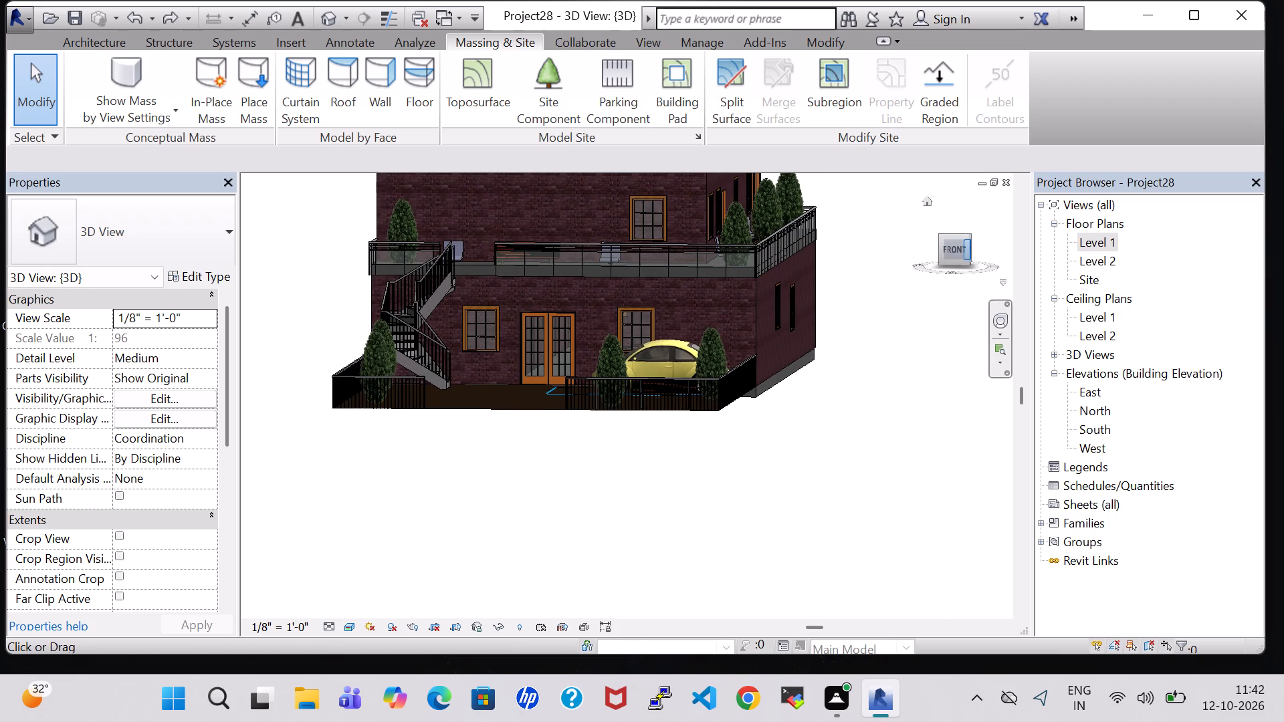
# Open the Level 2 floor plan at its rear apartment rooms.
pyautogui.doubleClick(1087, 263)
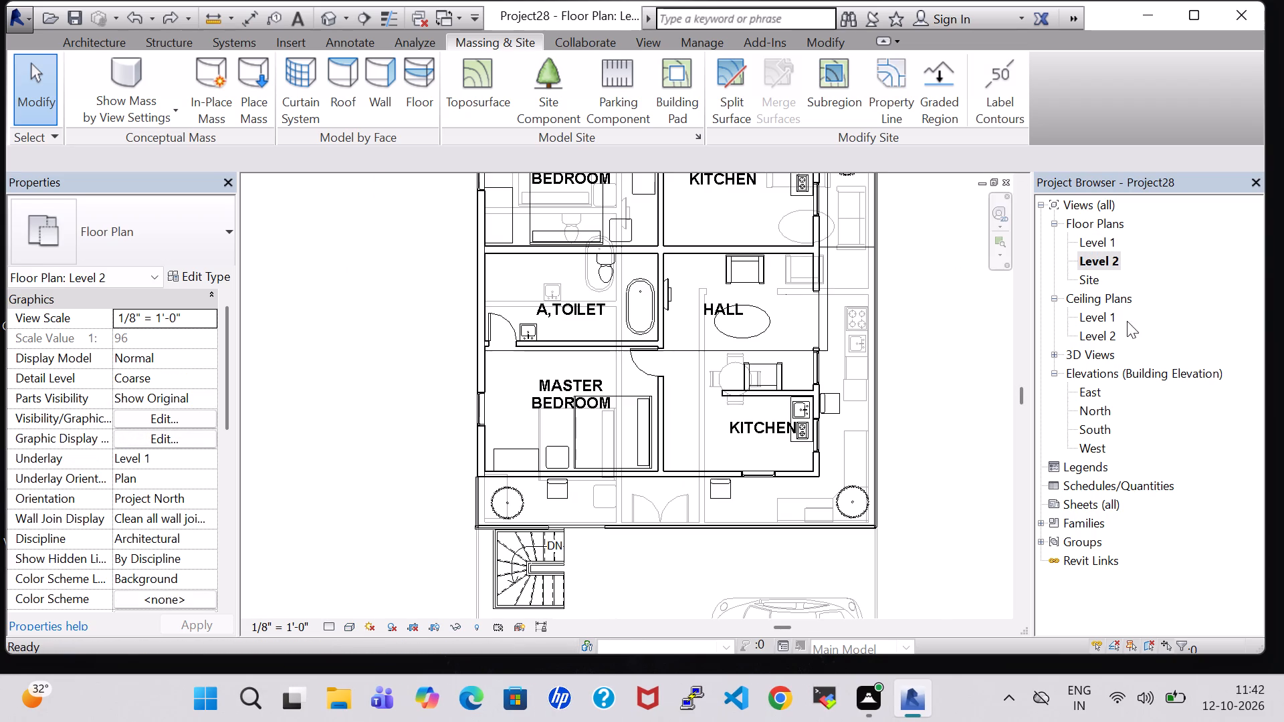
pyautogui.click(954, 406)
pyautogui.scroll(-2, 952, 402)
pyautogui.moveTo(952, 325); pyautogui.dragTo(969, 489, button='middle')
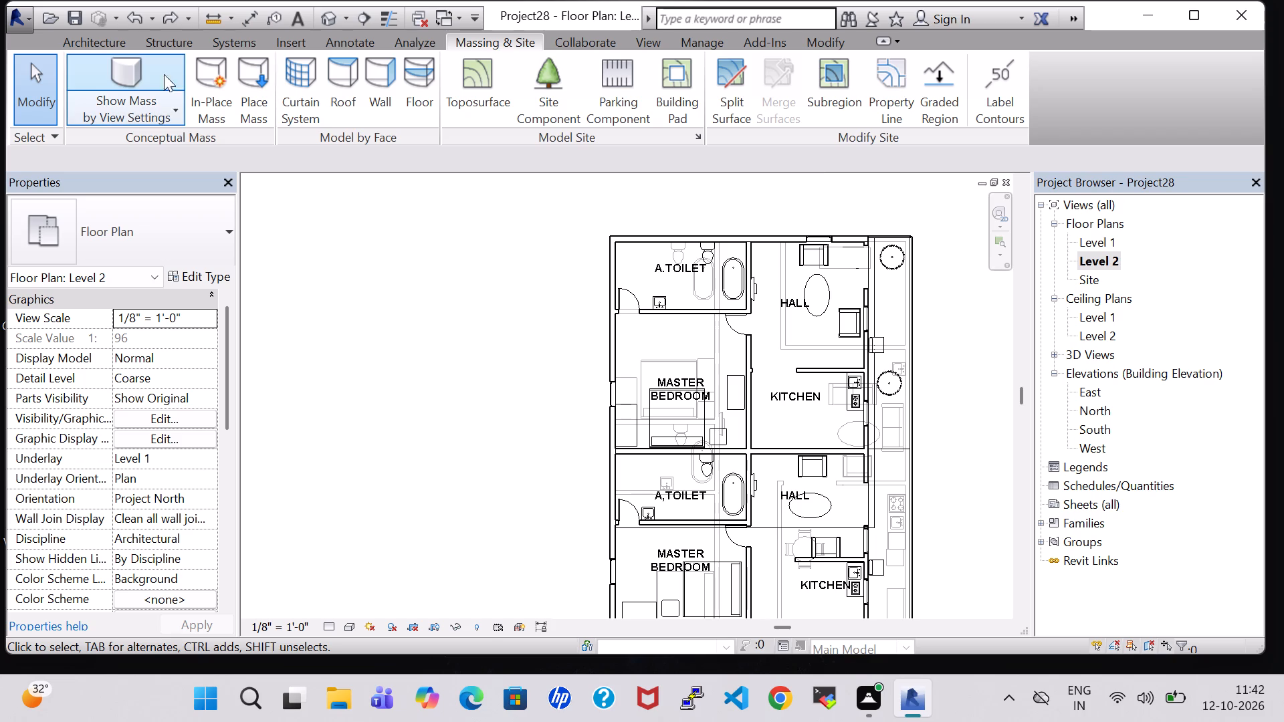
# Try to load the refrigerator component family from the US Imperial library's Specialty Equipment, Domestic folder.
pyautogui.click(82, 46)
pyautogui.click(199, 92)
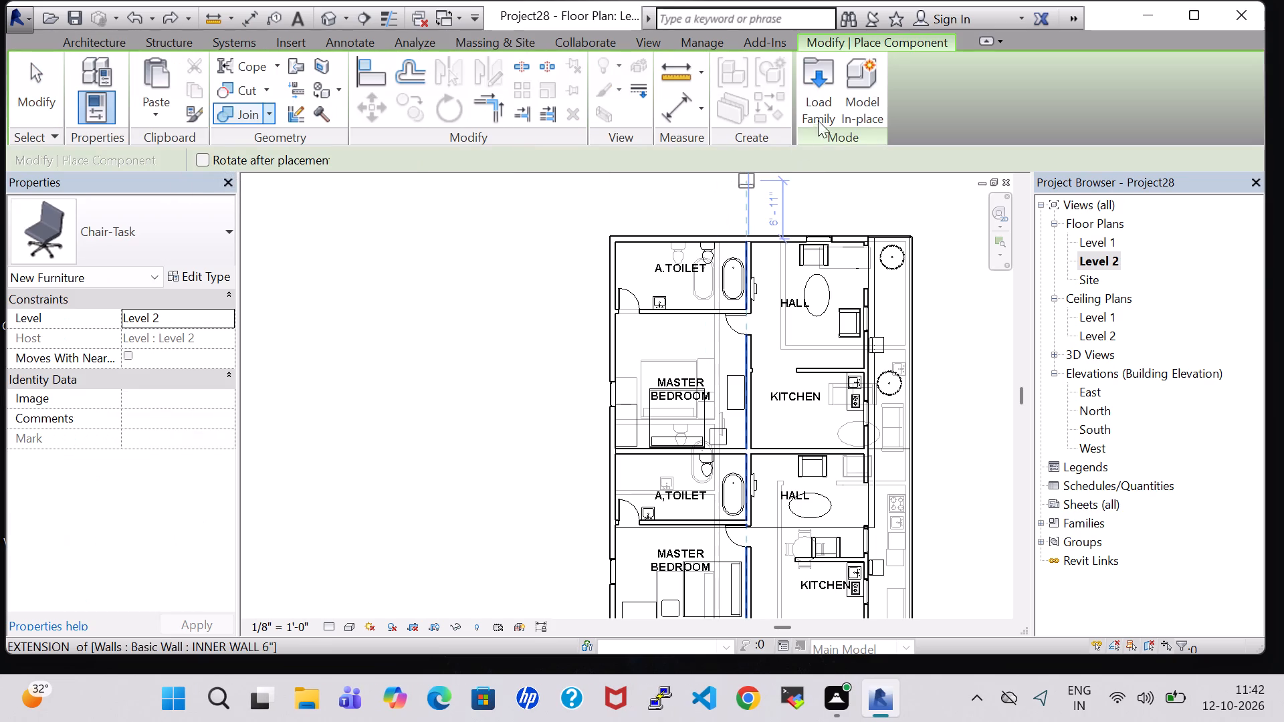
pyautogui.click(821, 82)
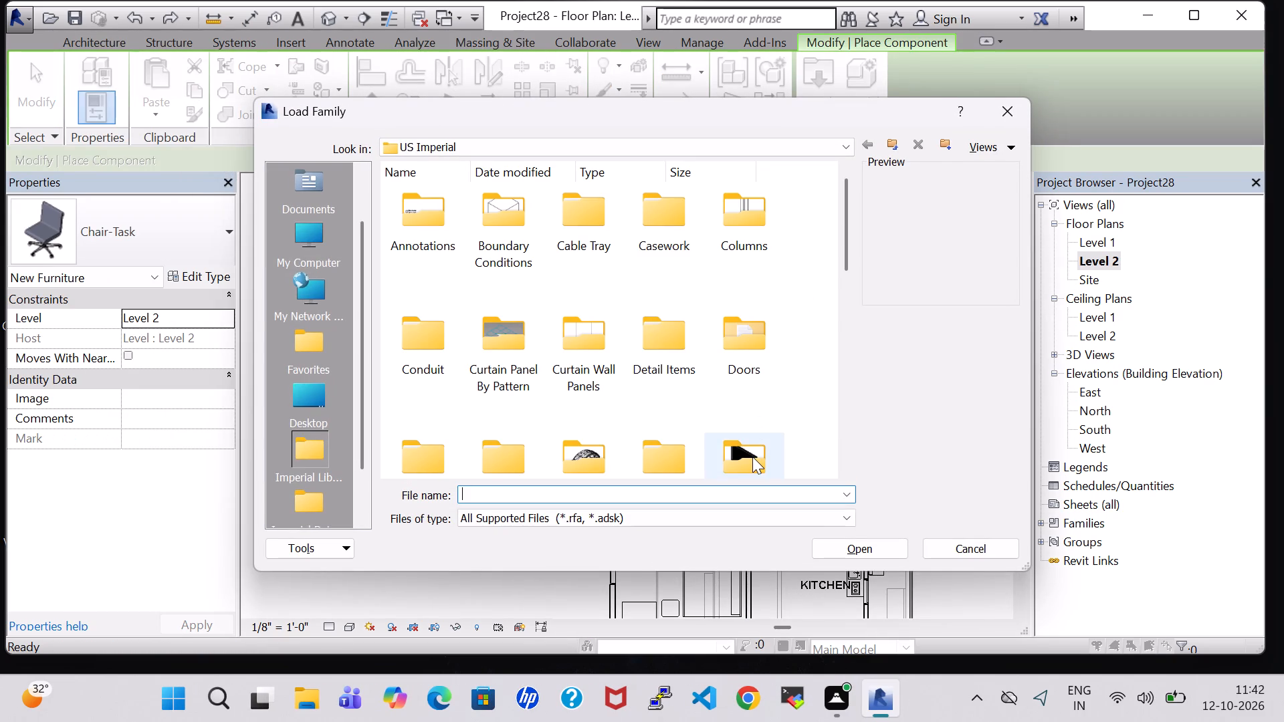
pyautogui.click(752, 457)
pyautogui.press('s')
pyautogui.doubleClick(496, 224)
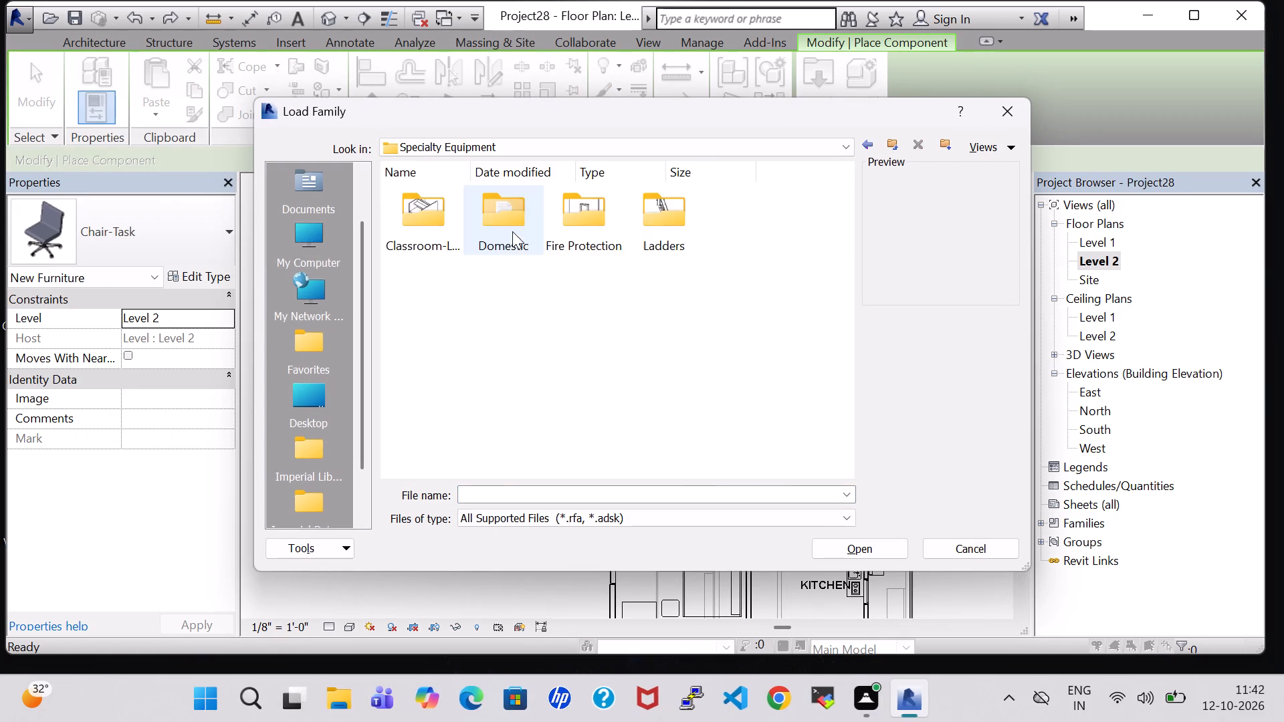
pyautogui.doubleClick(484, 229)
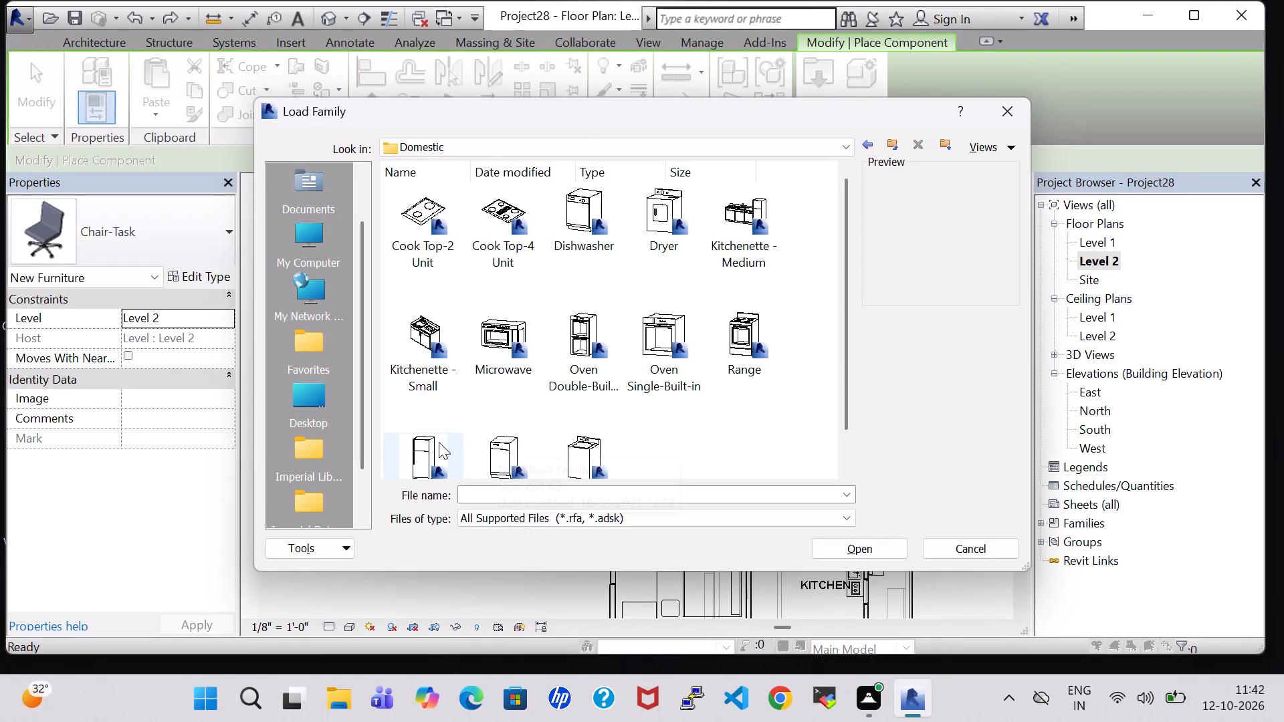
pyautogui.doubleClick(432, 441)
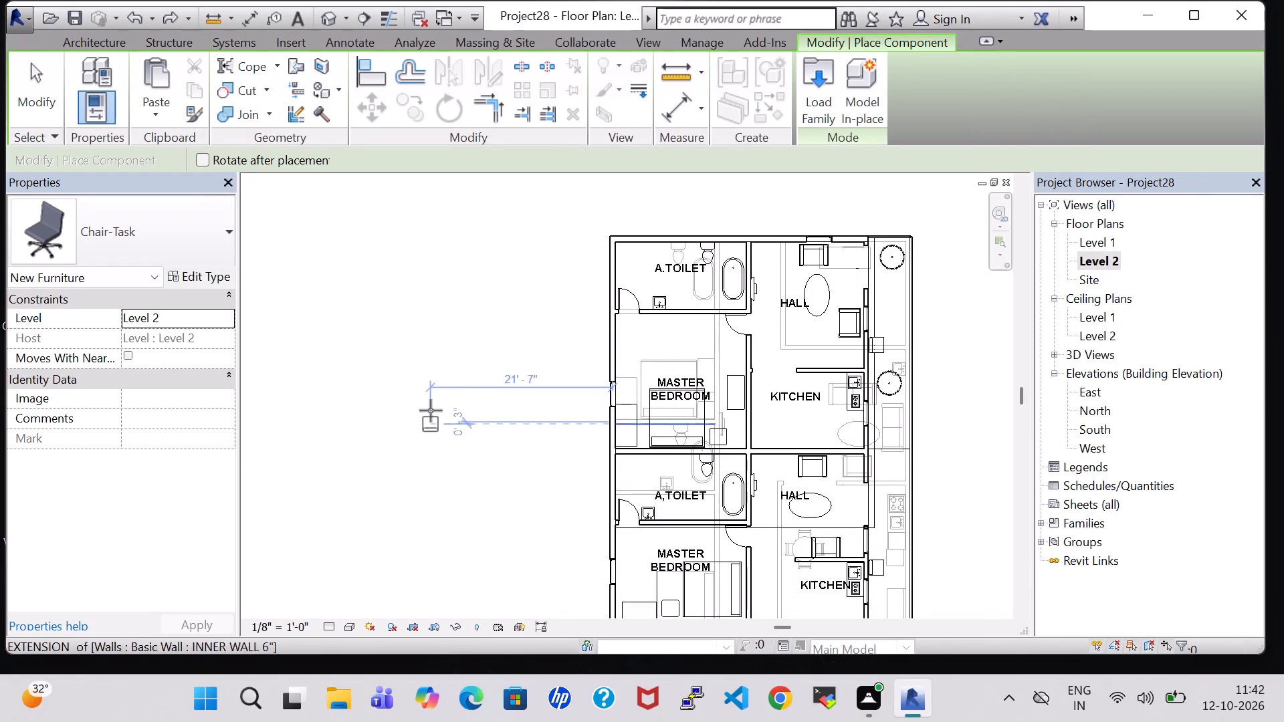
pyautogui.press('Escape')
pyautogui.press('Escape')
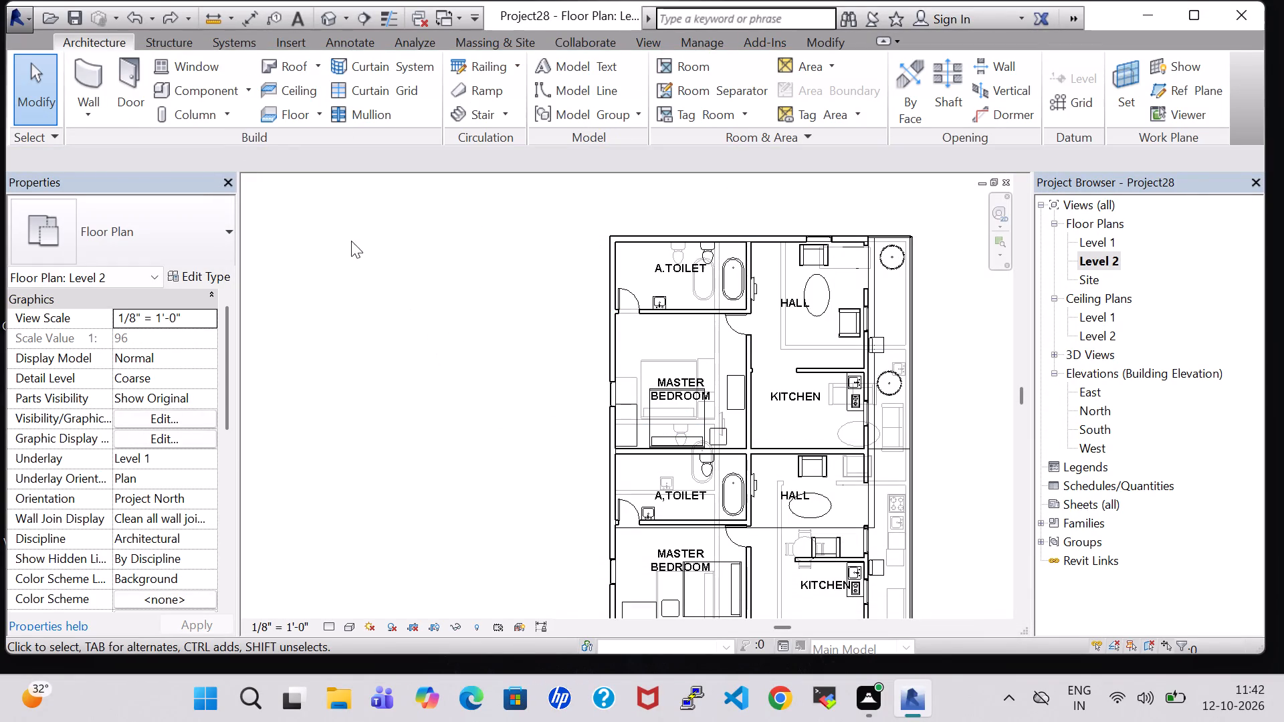
# Restart component loading and look through the US Imperial library's Specialty Equipment, Domestic families for a refrigerator.
pyautogui.click(227, 88)
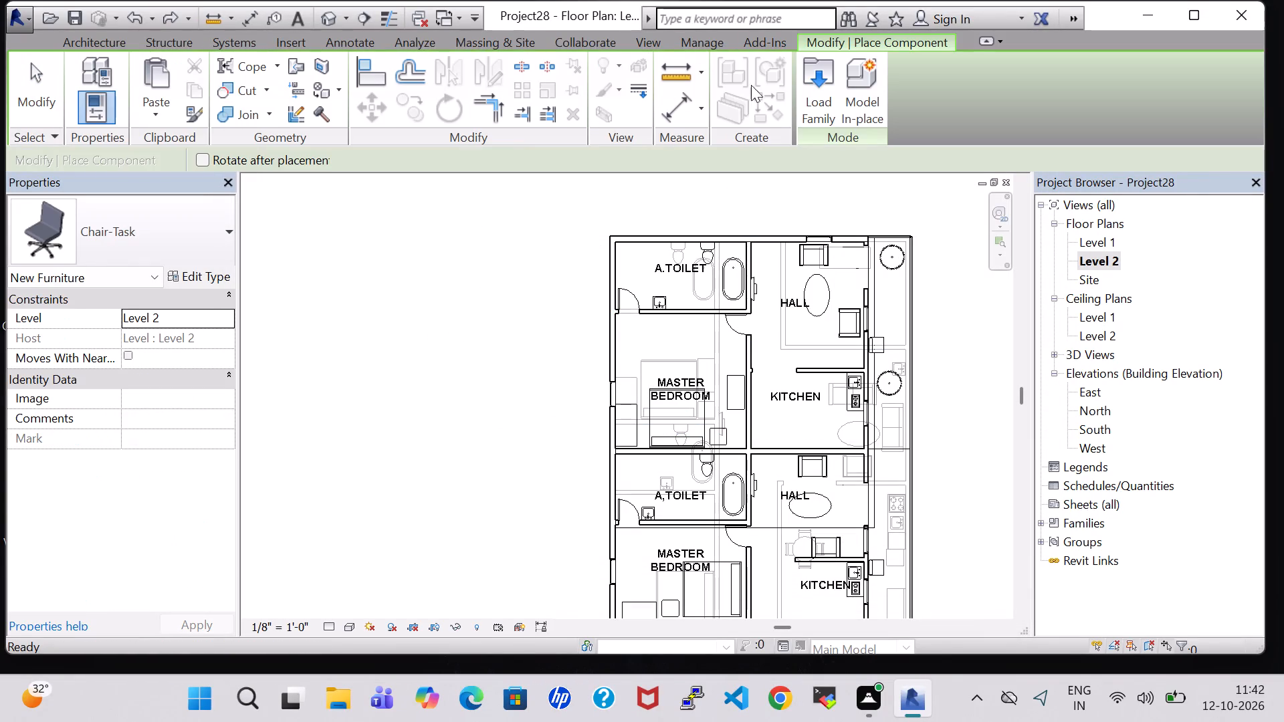
pyautogui.click(803, 85)
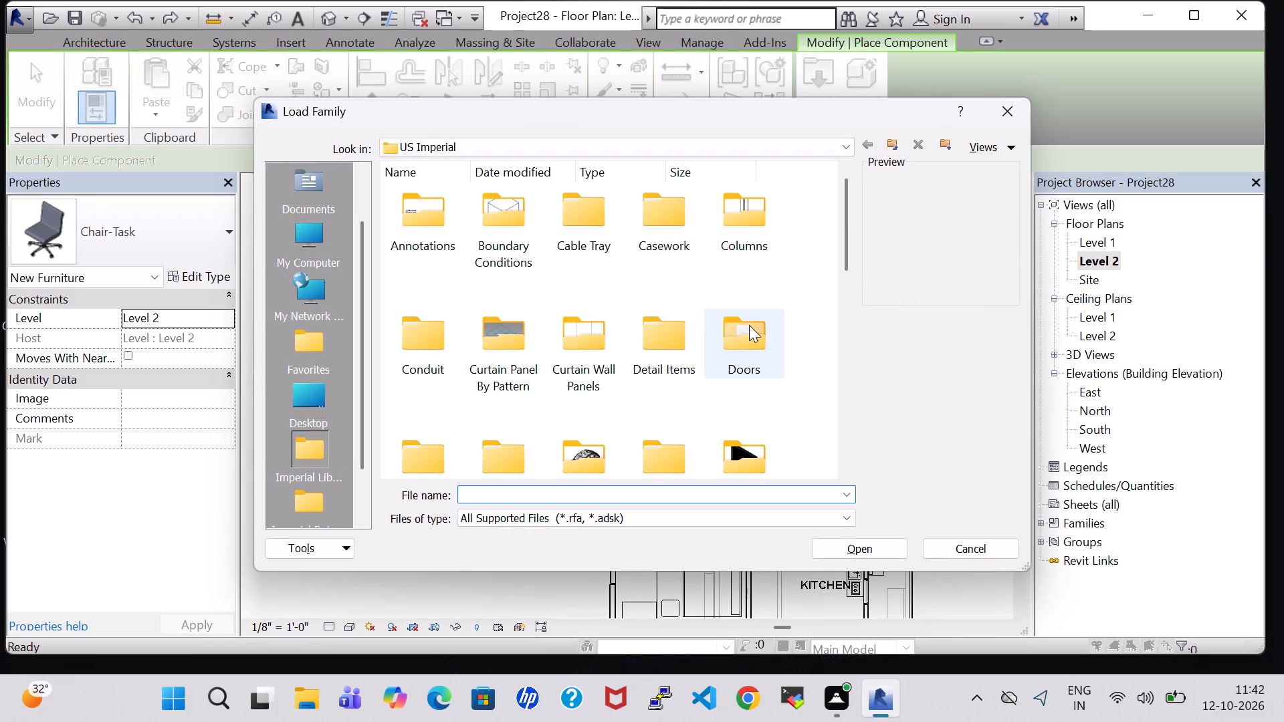
pyautogui.scroll(-2, 749, 336)
pyautogui.scroll(-2, 688, 311)
pyautogui.doubleClick(538, 318)
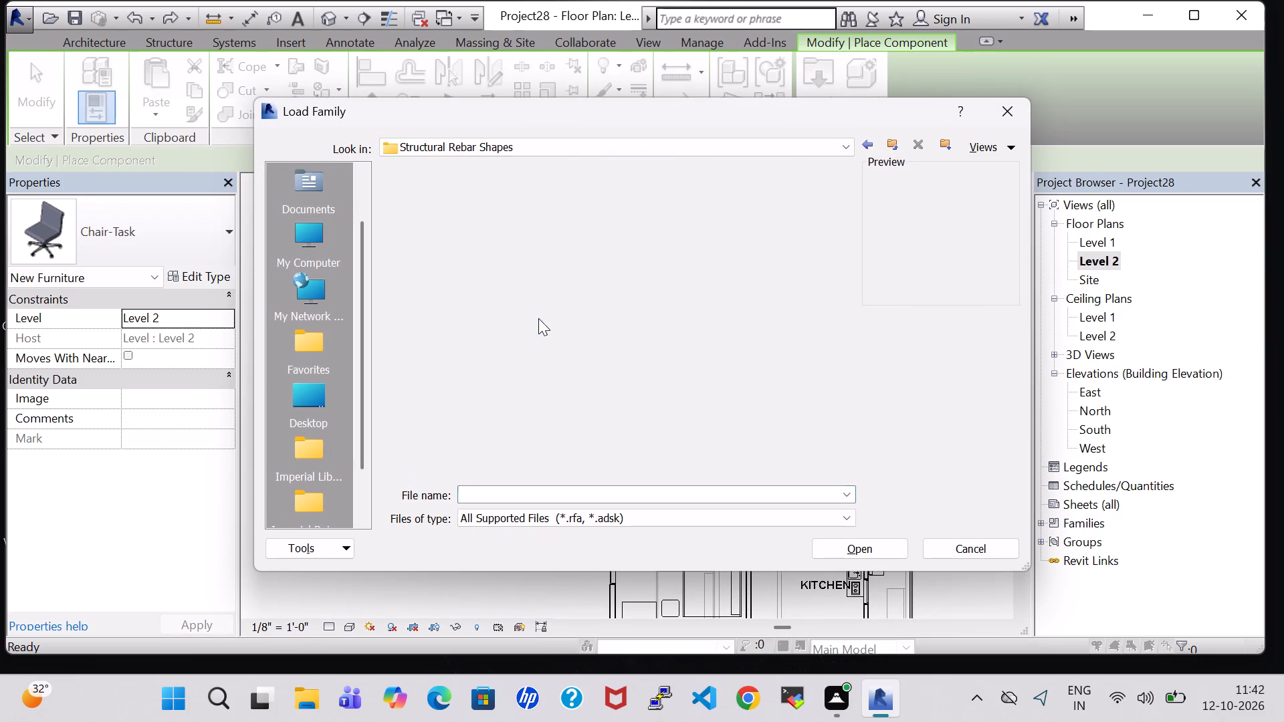
pyautogui.click(871, 143)
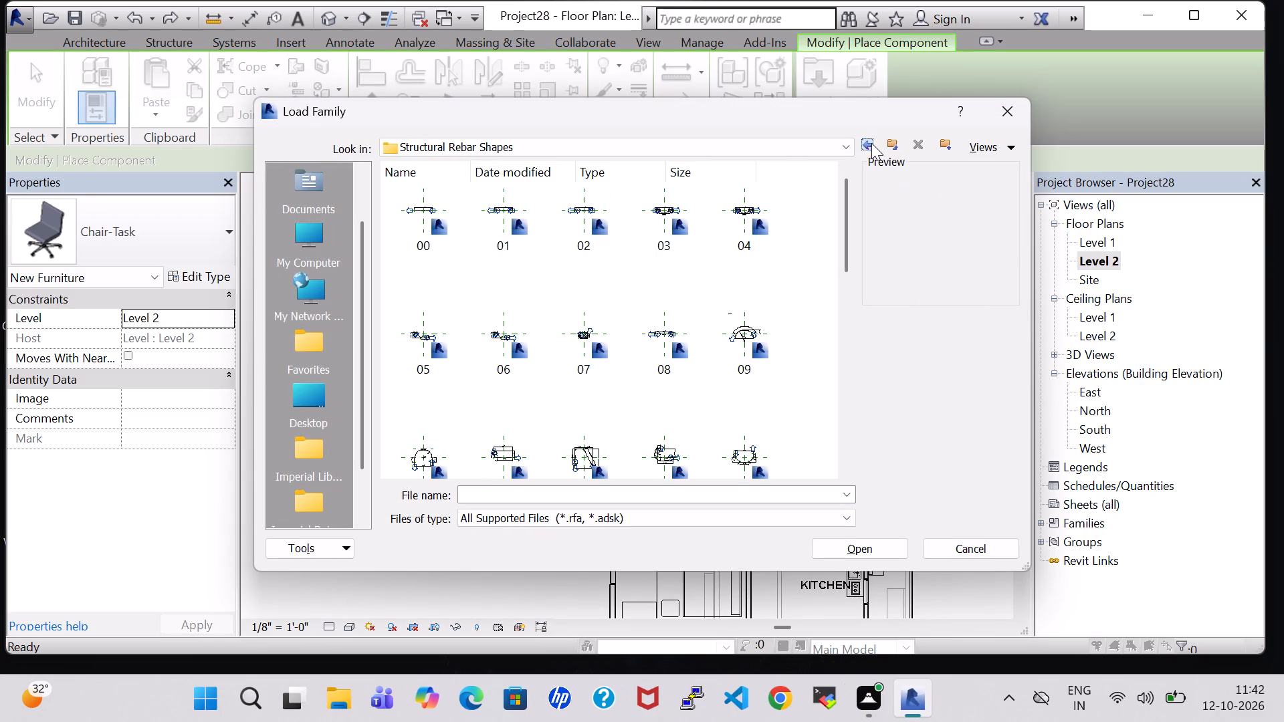
pyautogui.press('s')
pyautogui.click(516, 310)
pyautogui.click(517, 332)
pyautogui.press('s')
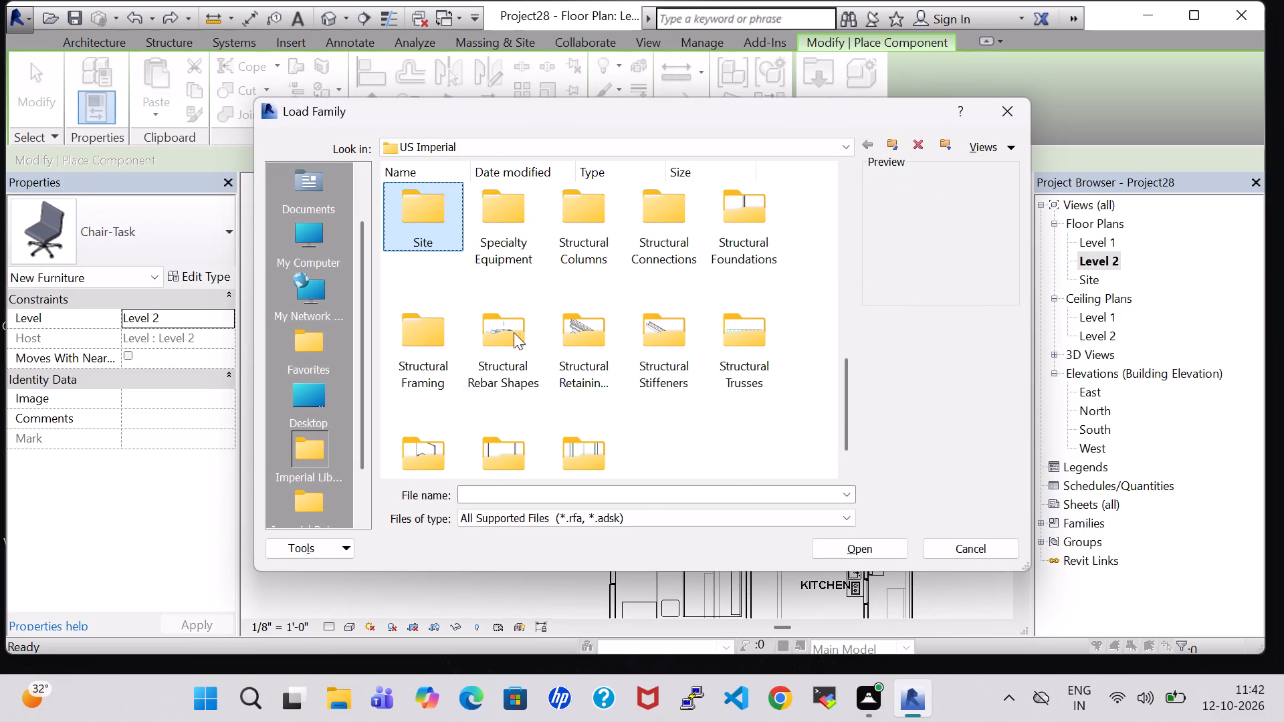
pyautogui.doubleClick(510, 211)
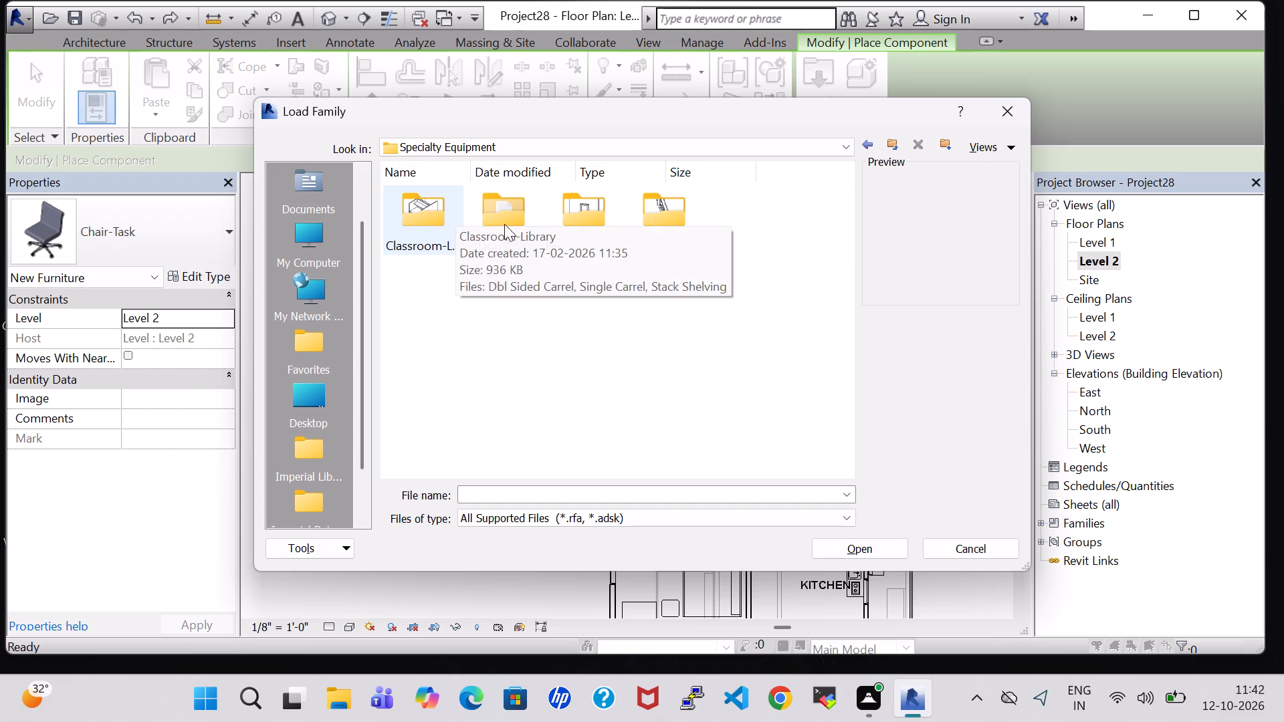
pyautogui.doubleClick(523, 227)
pyautogui.scroll(-1, 596, 278)
# Load the M_Refrigerator component family from the US Metric library's Specialty Equipment, Domestic folder.
pyautogui.click(851, 145)
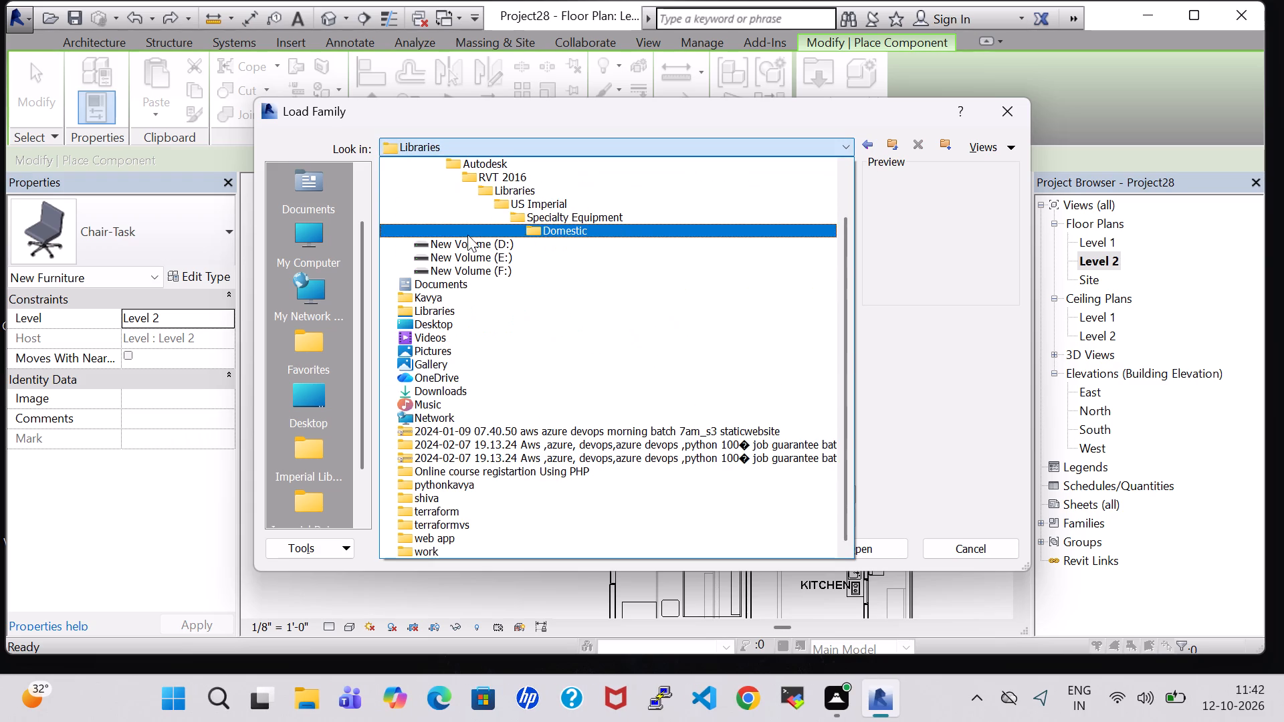
pyautogui.doubleClick(591, 189)
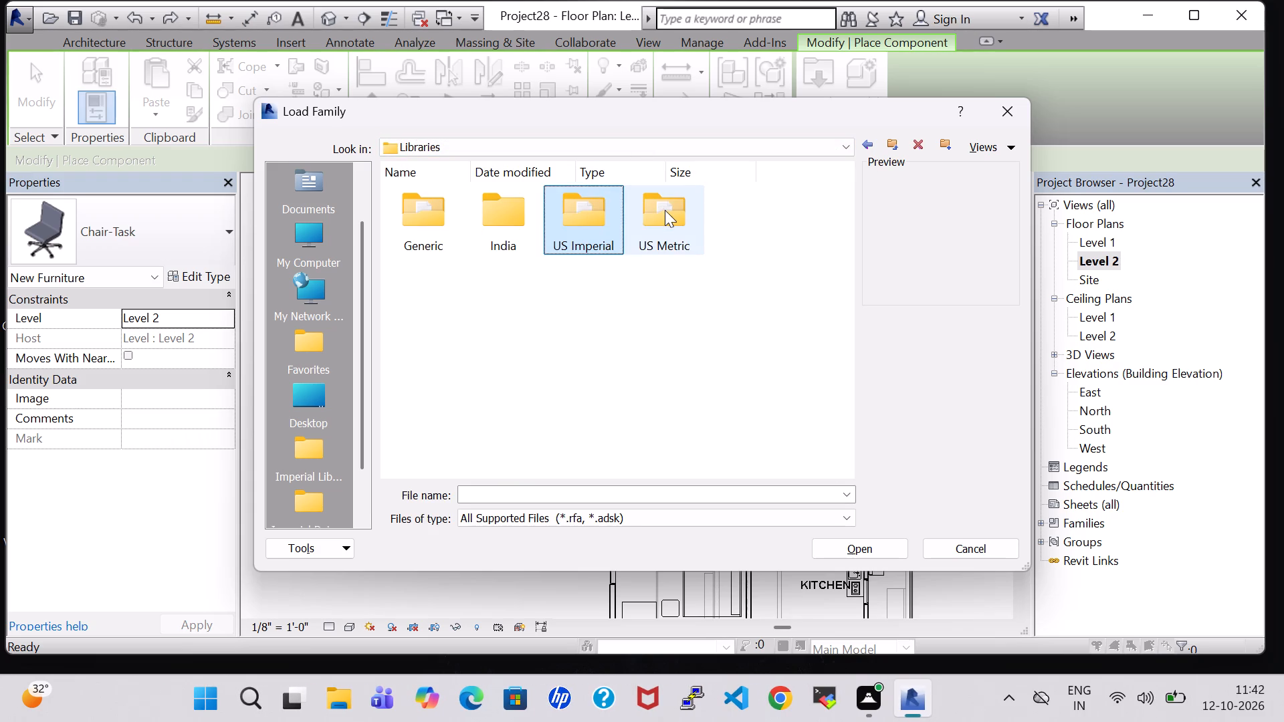
pyautogui.doubleClick(665, 210)
pyautogui.scroll(-1, 597, 313)
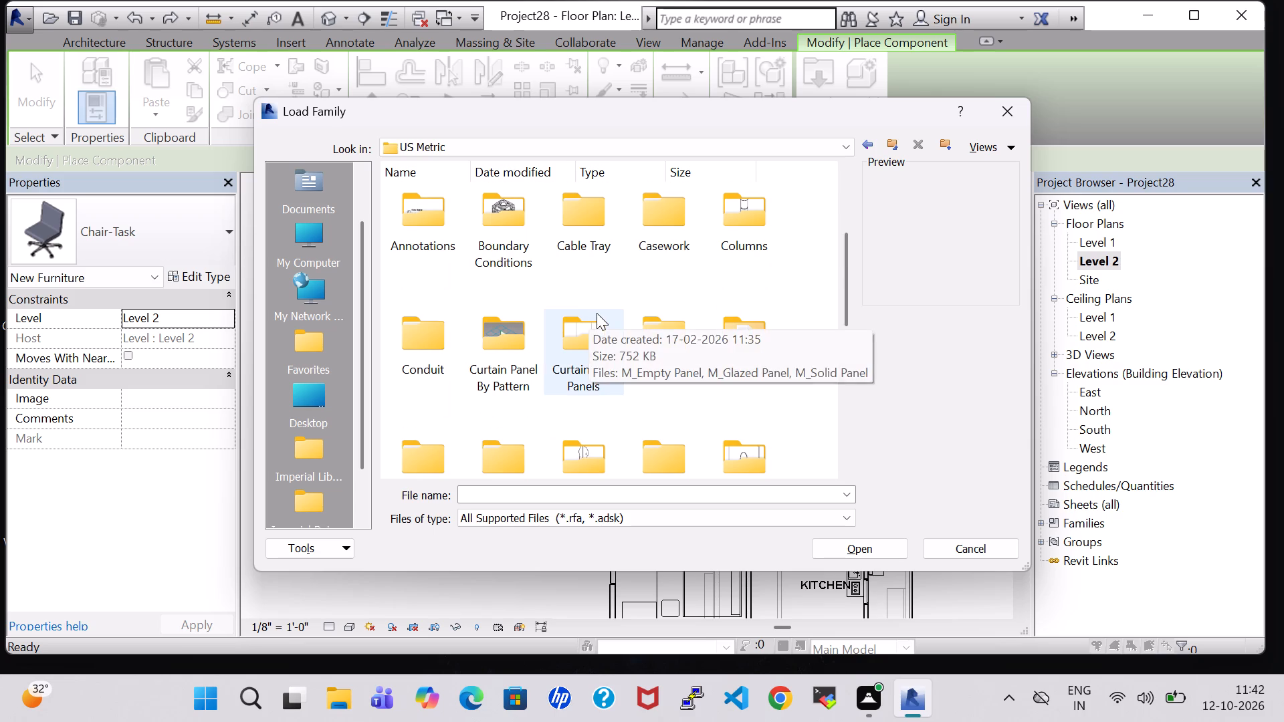
pyautogui.scroll(-2, 597, 313)
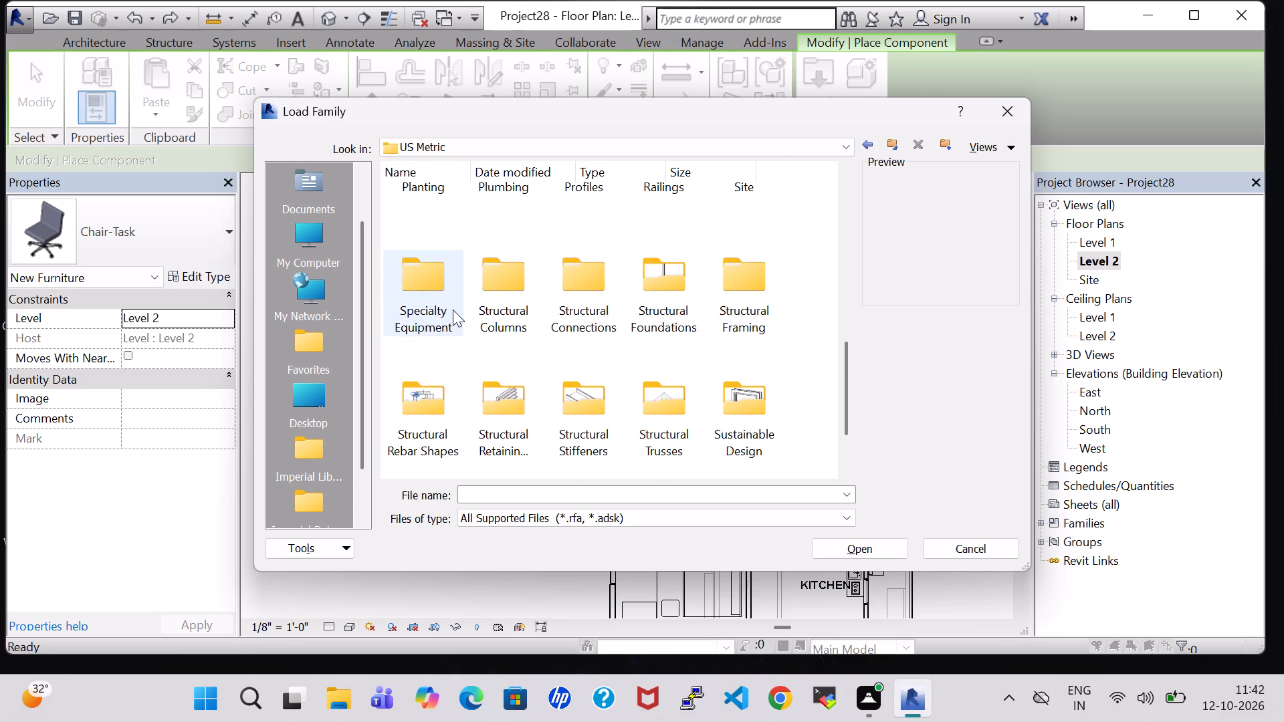
pyautogui.doubleClick(453, 310)
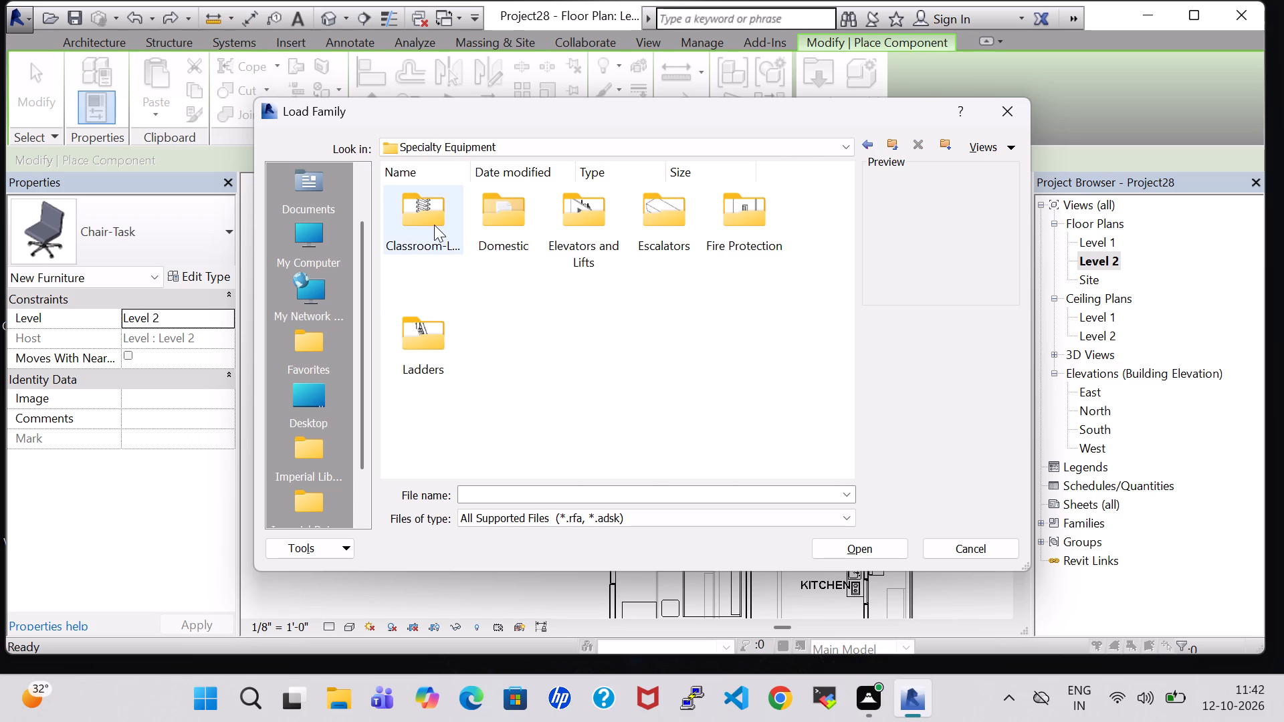
pyautogui.doubleClick(520, 225)
pyautogui.scroll(-3, 520, 225)
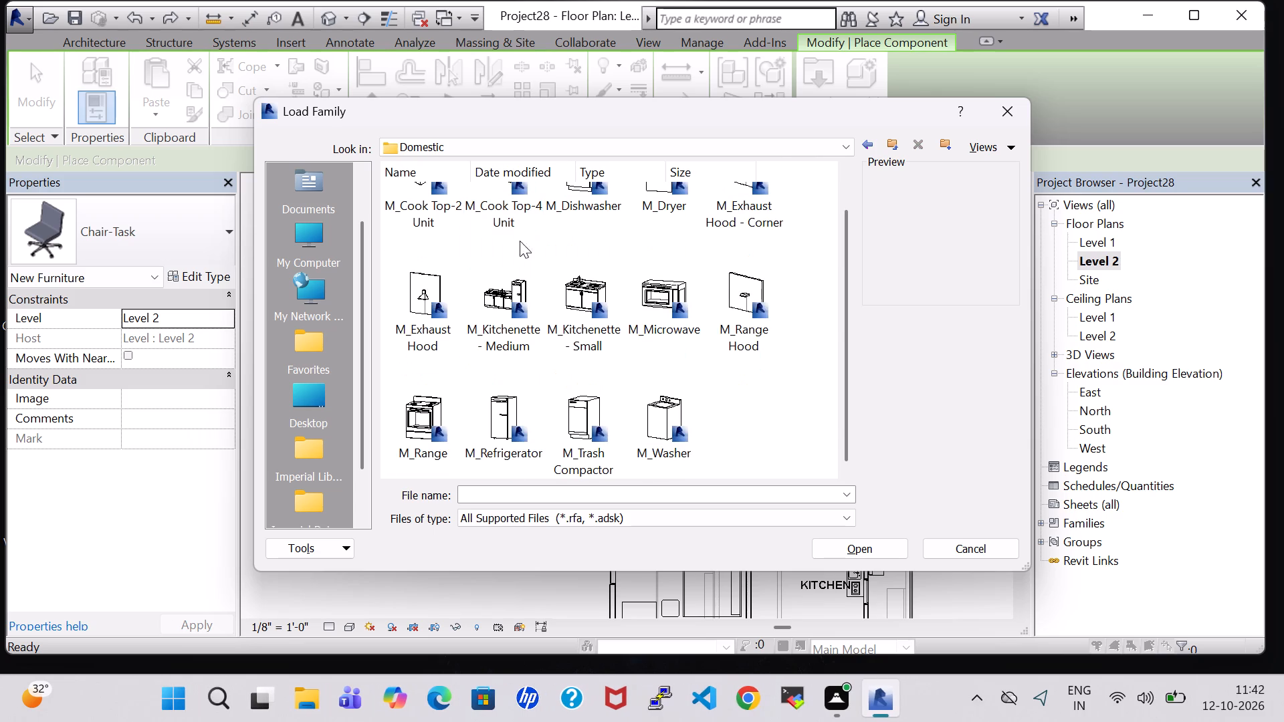
pyautogui.click(498, 398)
pyautogui.click(847, 547)
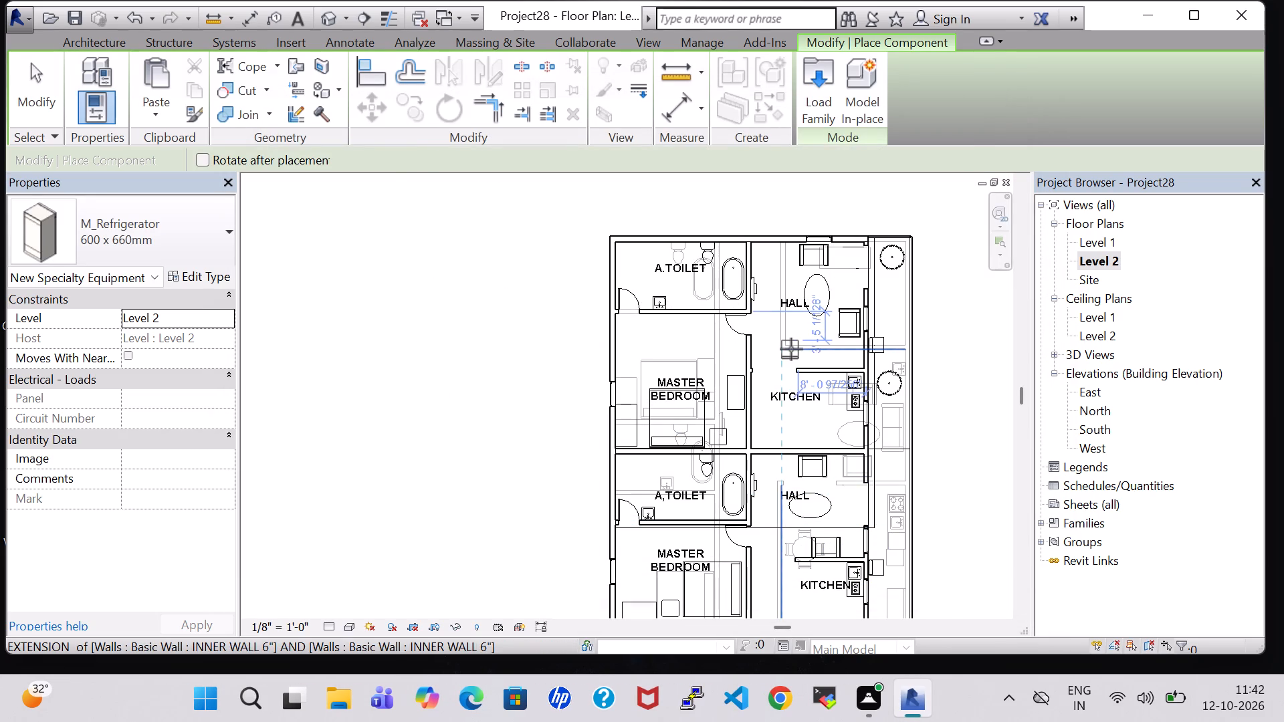
# Place a rotated 600 x 660mm M_Refrigerator against the lower wall of each of the two Level 2 kitchens.
pyautogui.scroll(6, 791, 349)
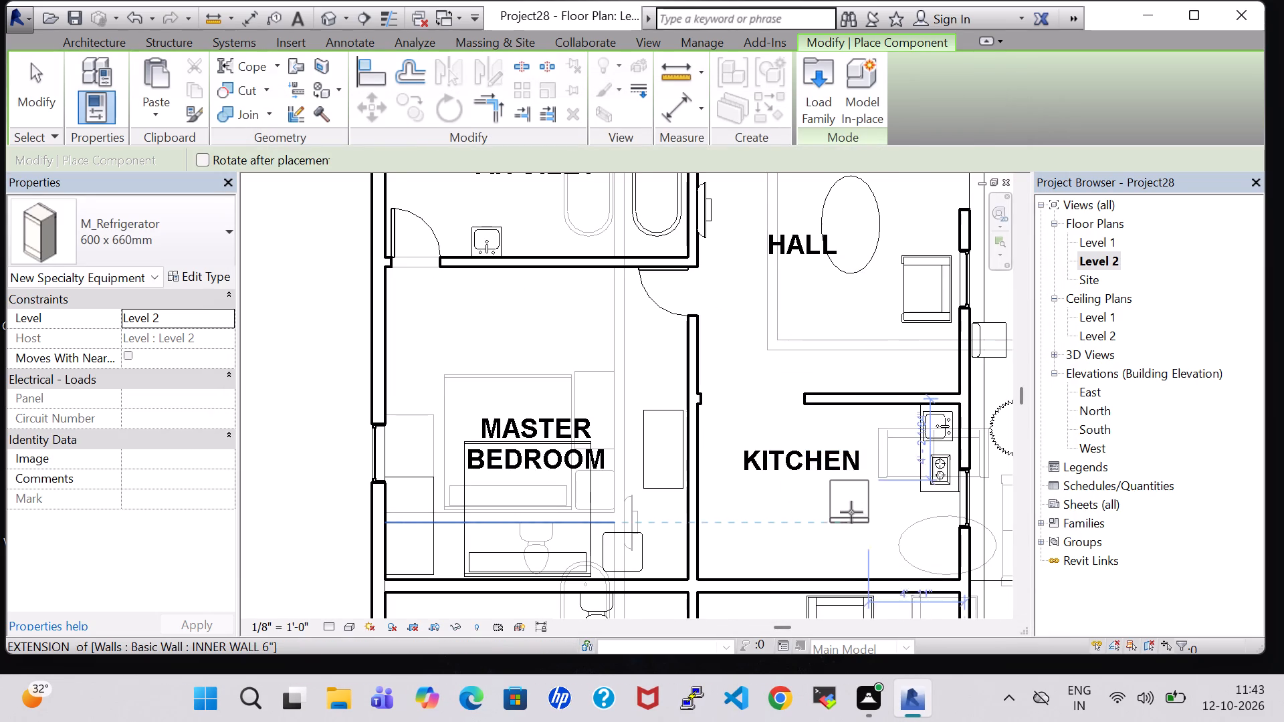
pyautogui.press('space')
pyautogui.press('space')
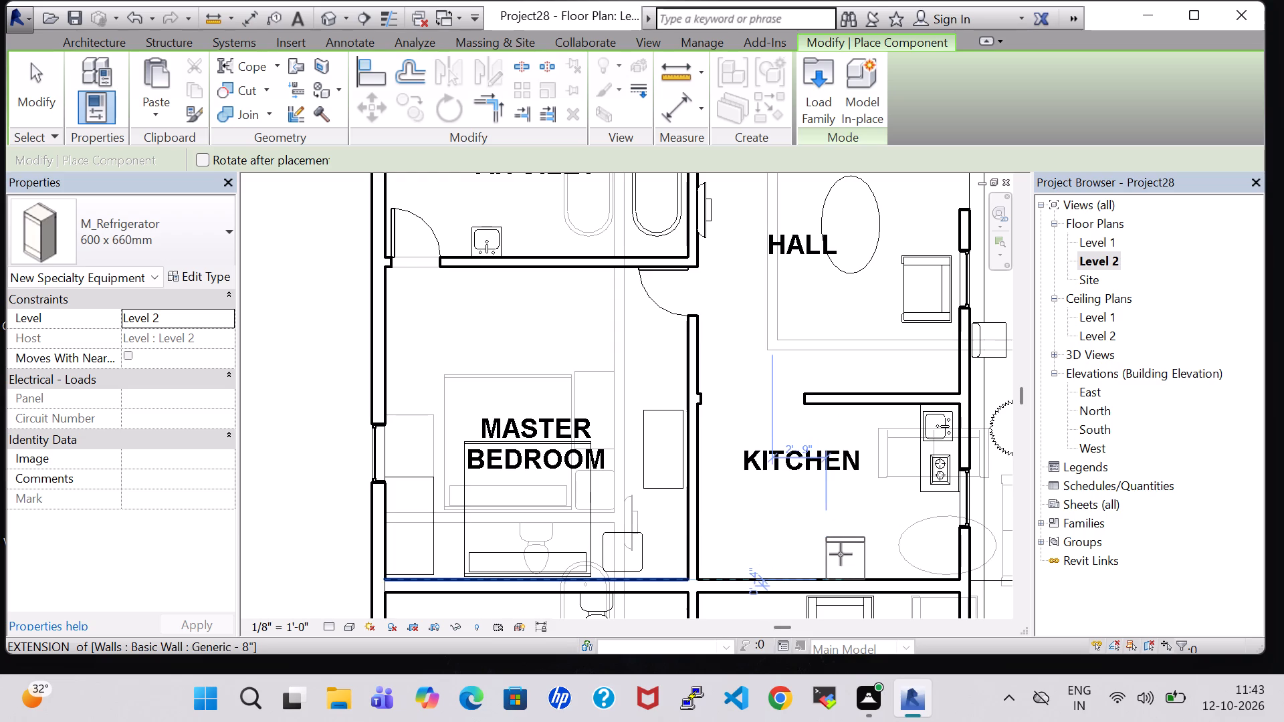
pyautogui.scroll(-1, 796, 543)
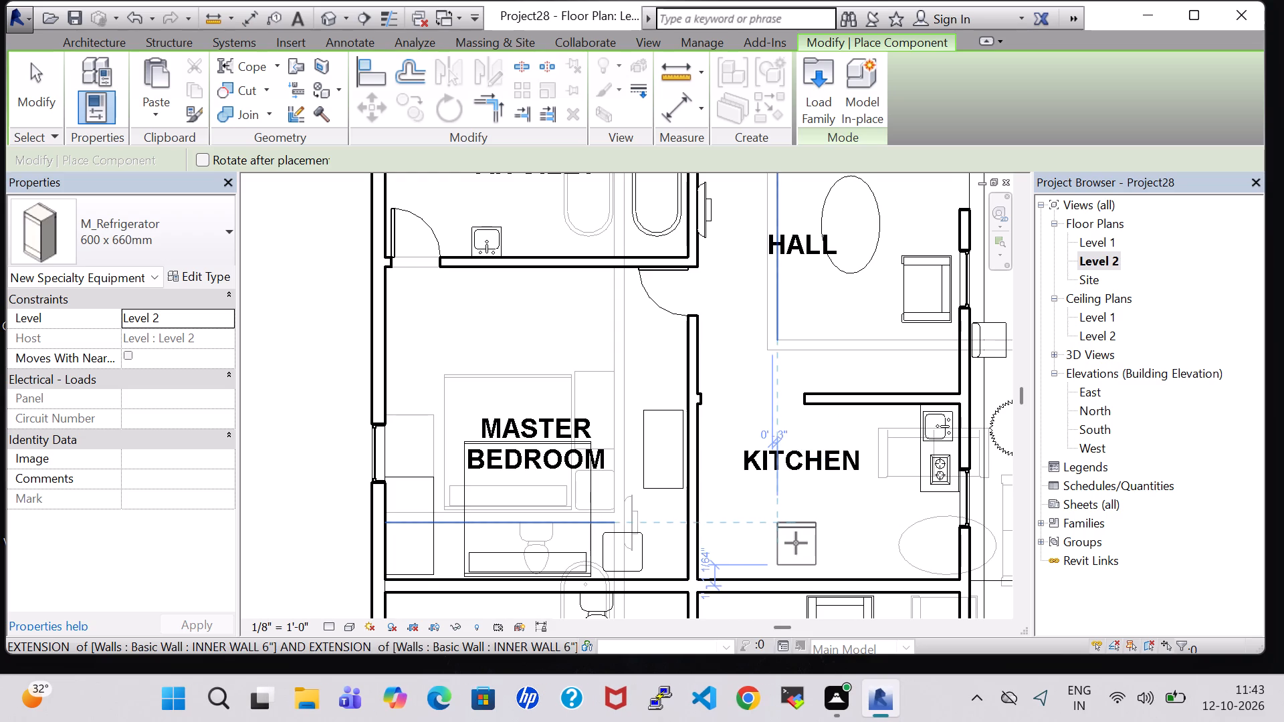
pyautogui.click(813, 566)
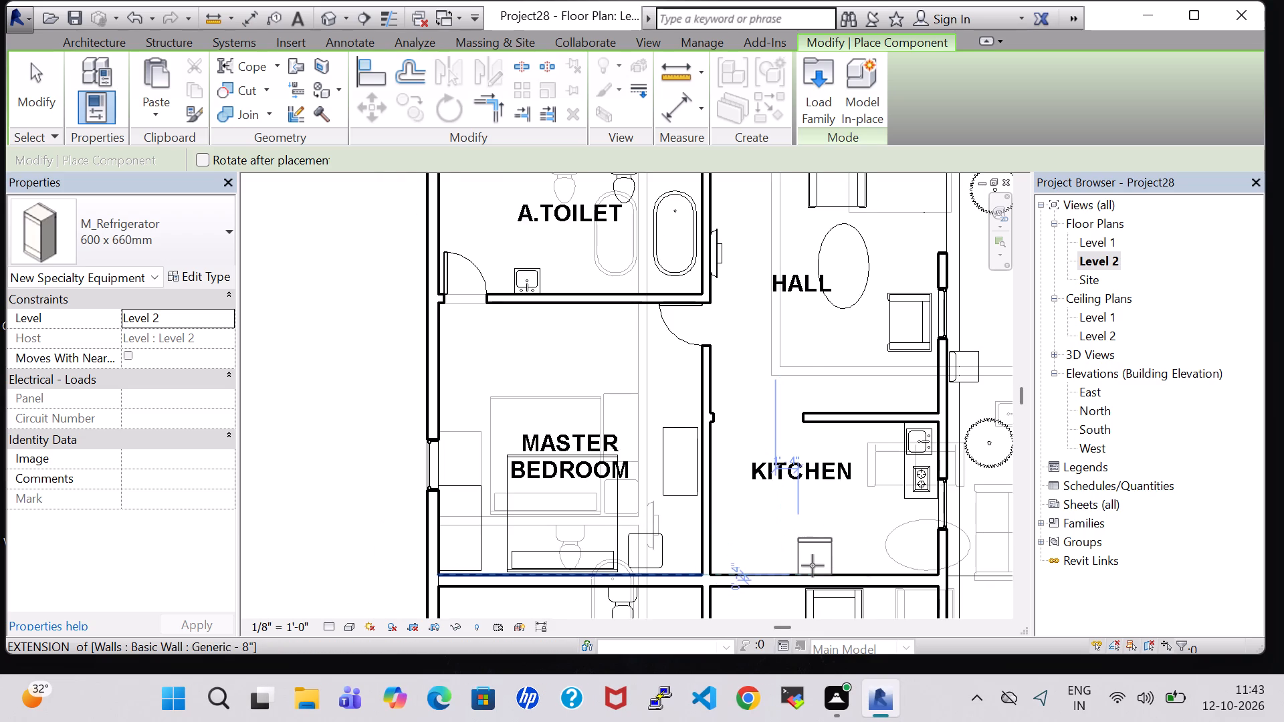
pyautogui.scroll(-4, 826, 441)
pyautogui.moveTo(826, 441); pyautogui.dragTo(845, 218, button='middle')
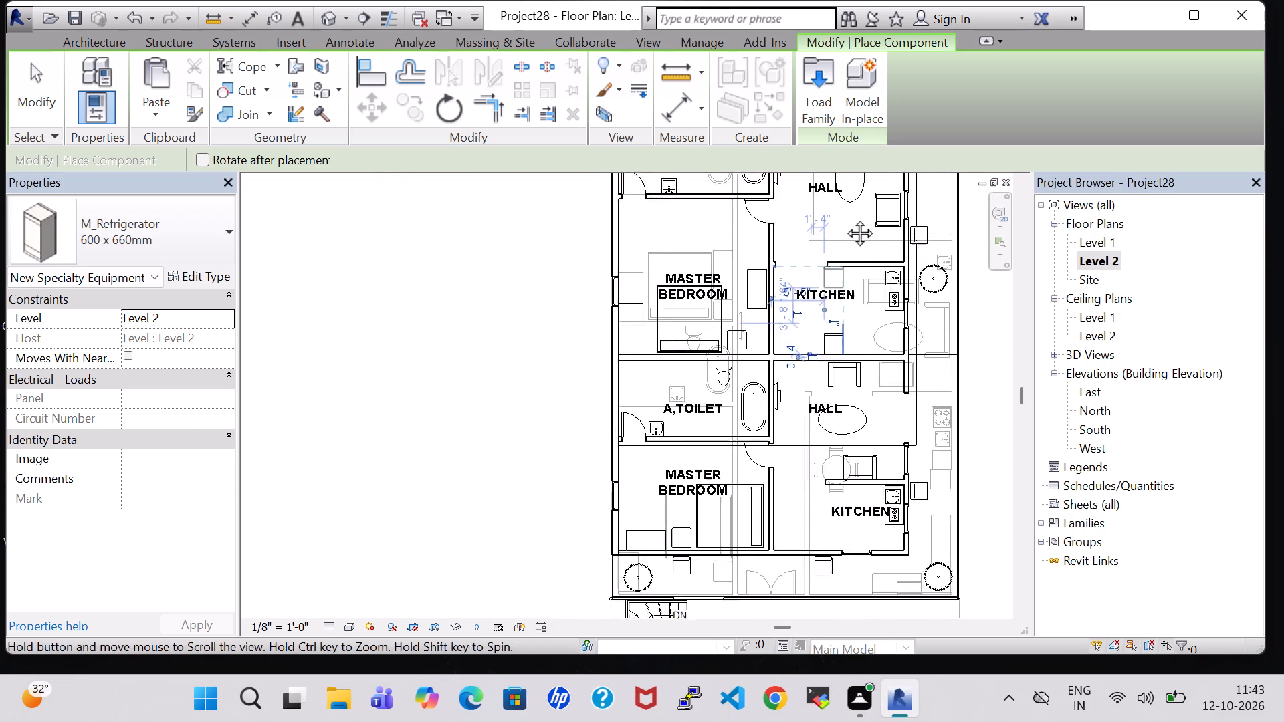
pyautogui.moveTo(845, 218); pyautogui.dragTo(845, 217, button='middle')
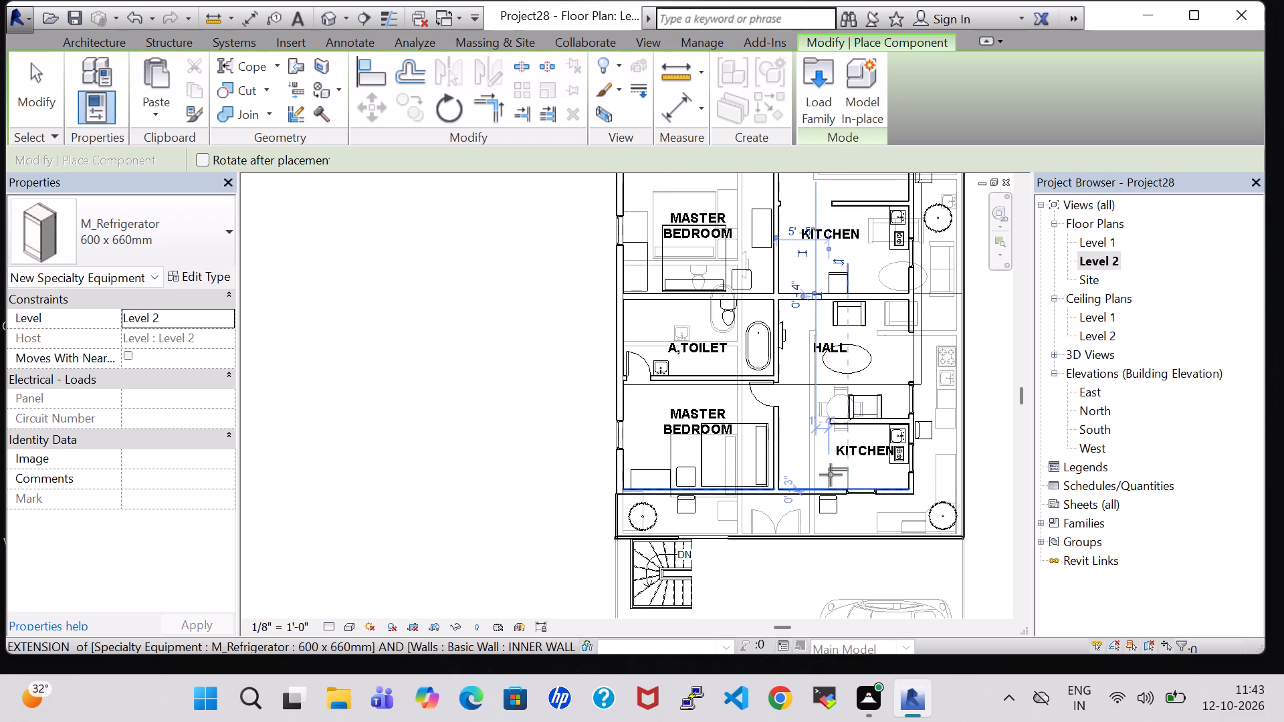
pyautogui.click(826, 475)
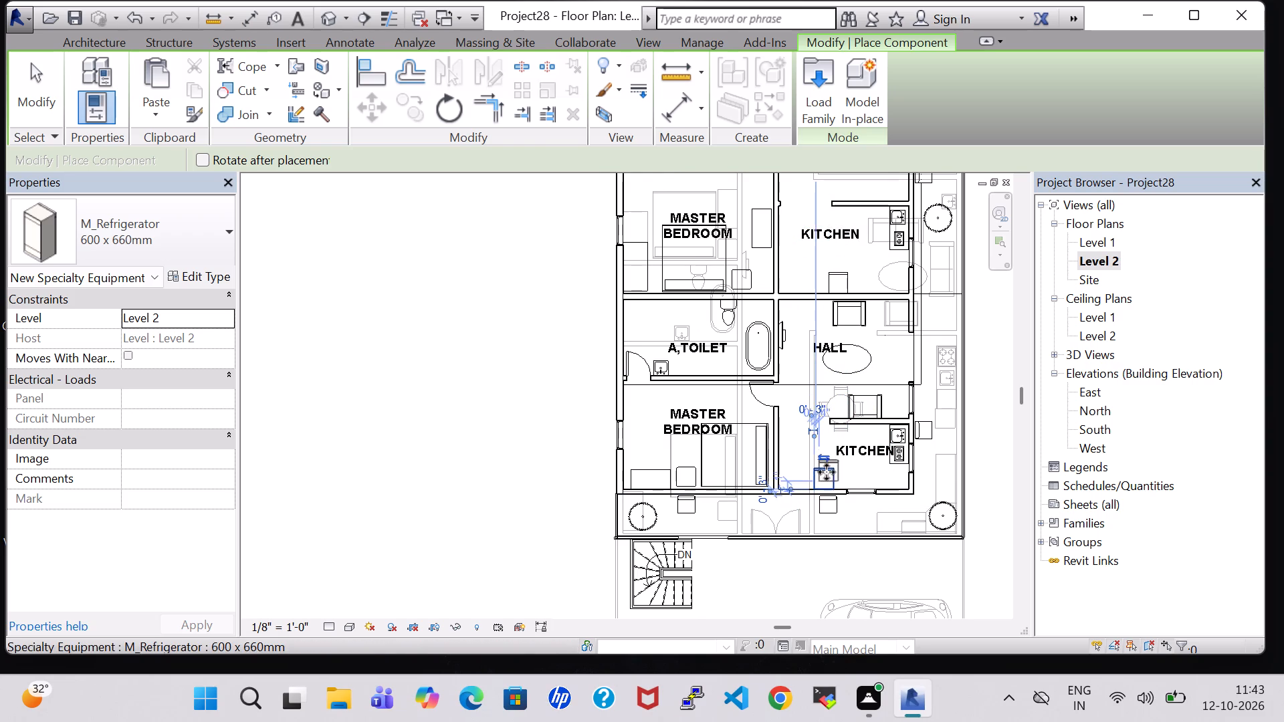
pyautogui.press('Escape')
pyautogui.press('Escape')
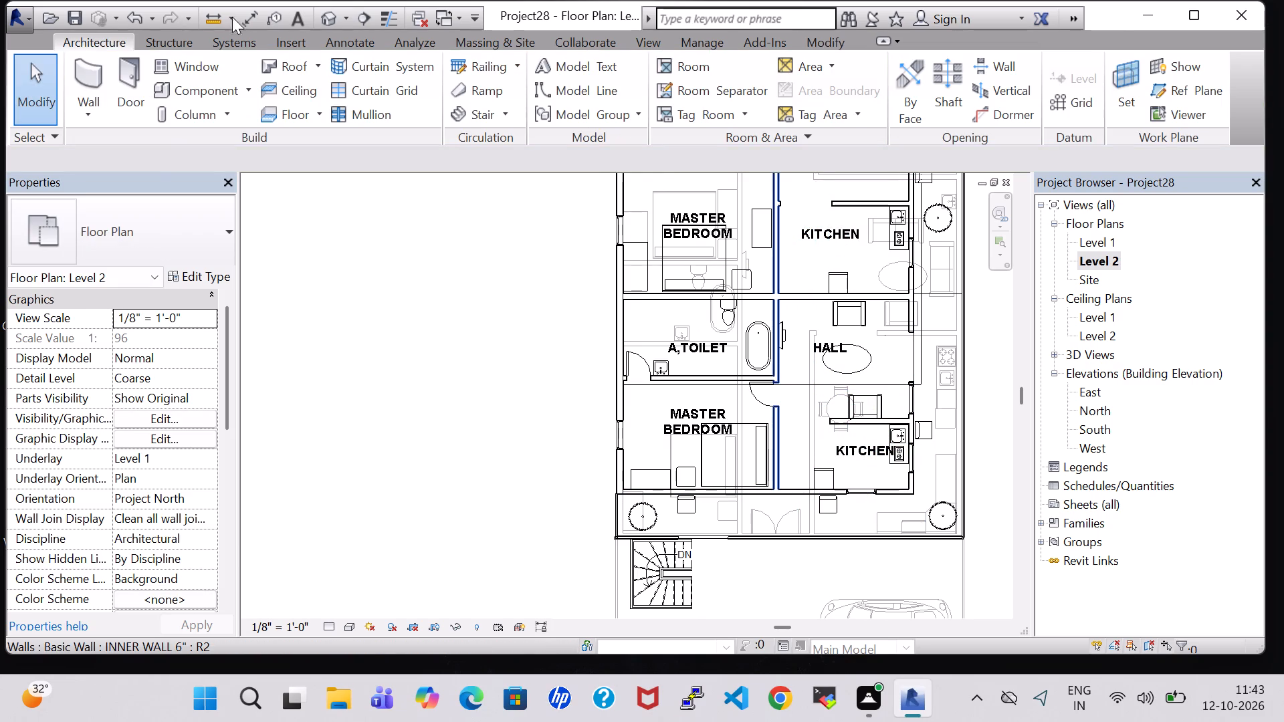
# Examine the new refrigerators and the furnished Level 2 rooms in the 3D view from several angles.
pyautogui.click(321, 8)
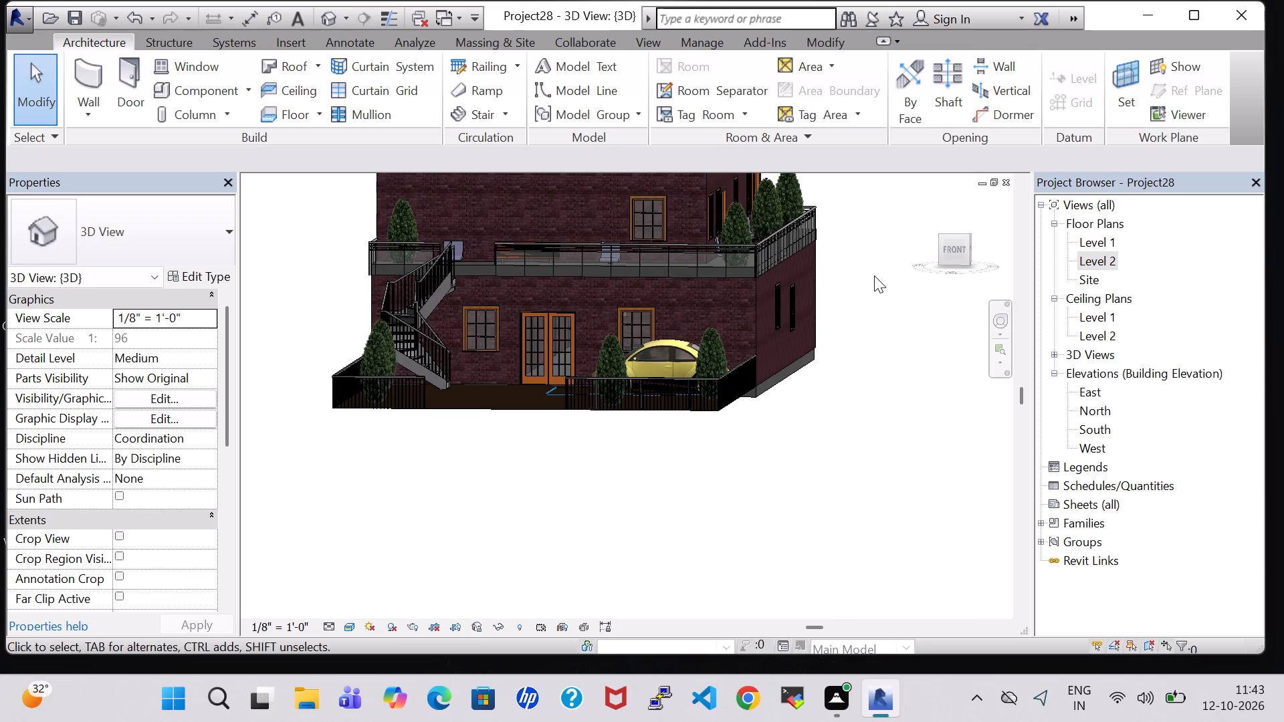
pyautogui.keyDown('shift'); pyautogui.moveTo(873, 337); pyautogui.dragTo(873, 388, button='middle'); pyautogui.keyUp('shift')
pyautogui.keyDown('shift'); pyautogui.scroll(1, 873, 337); pyautogui.keyUp('shift')
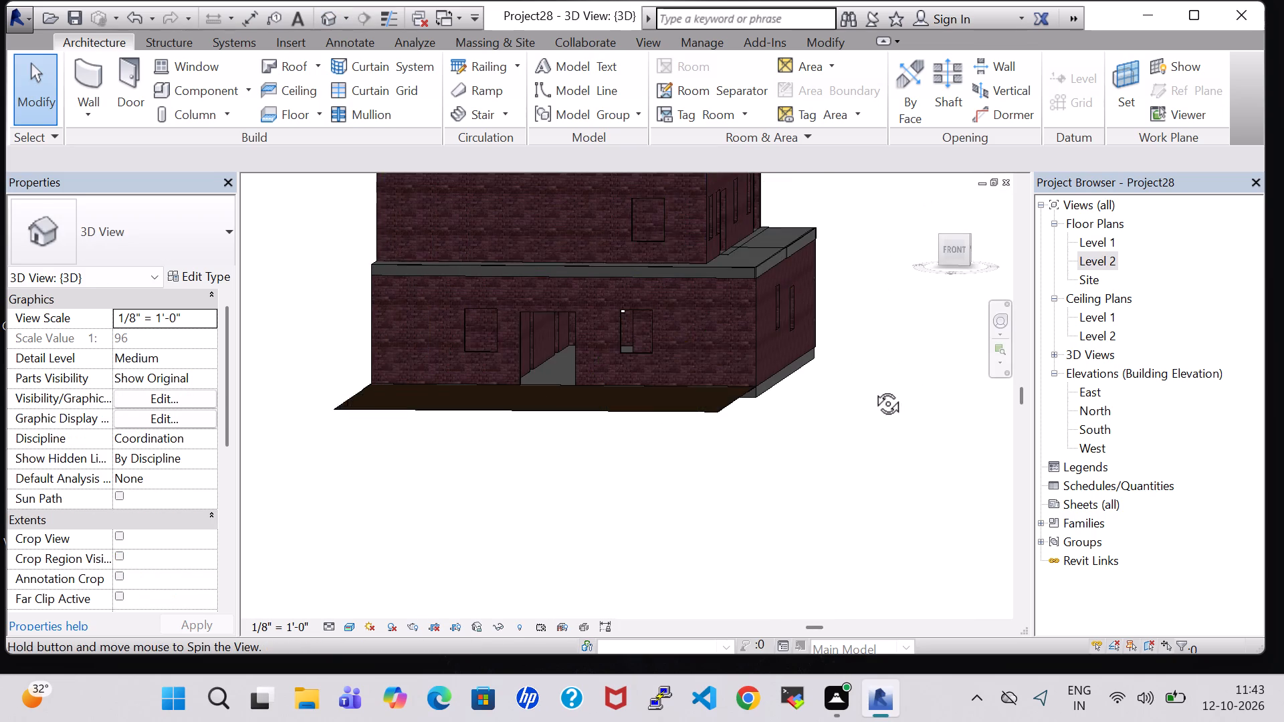
pyautogui.keyDown('shift'); pyautogui.moveTo(873, 388); pyautogui.dragTo(869, 418, button='middle'); pyautogui.keyUp('shift')
pyautogui.keyDown('shift'); pyautogui.moveTo(872, 281); pyautogui.dragTo(867, 386, button='middle'); pyautogui.keyUp('shift')
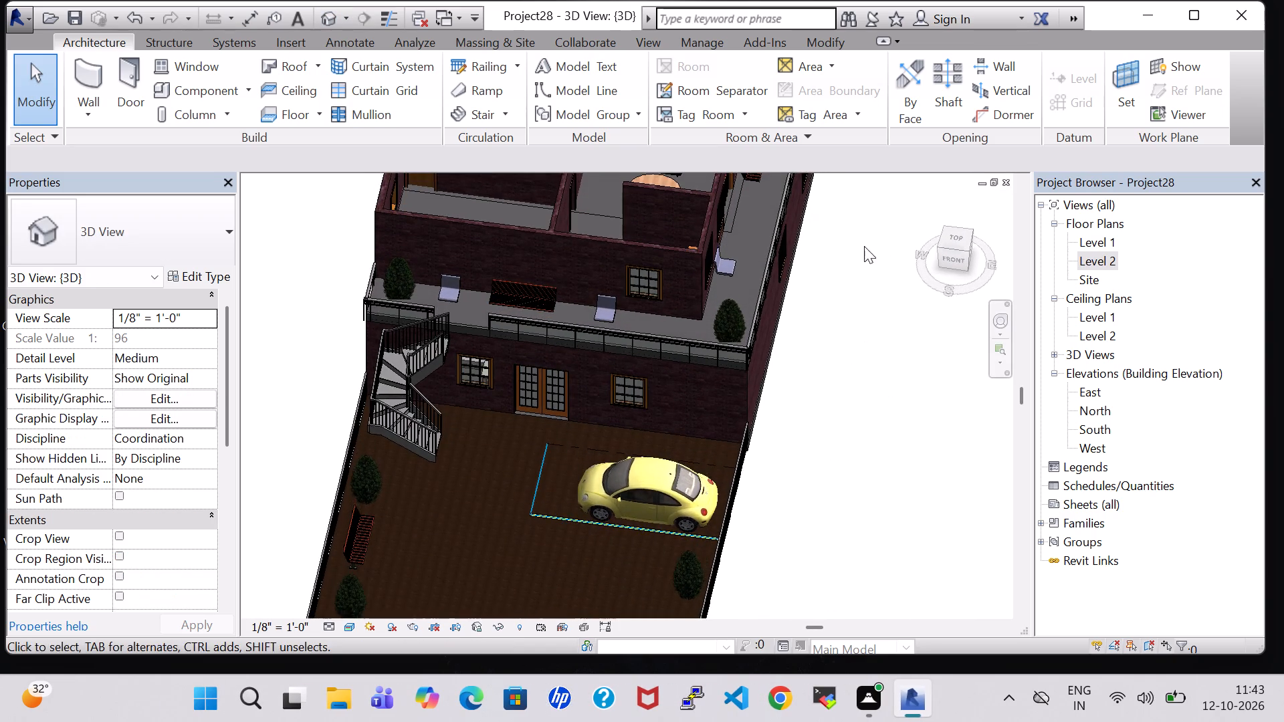
pyautogui.keyDown('shift'); pyautogui.scroll(1, 864, 239); pyautogui.keyUp('shift')
pyautogui.keyDown('shift'); pyautogui.moveTo(864, 239); pyautogui.dragTo(753, 379, button='middle'); pyautogui.keyUp('shift')
pyautogui.keyDown('shift'); pyautogui.moveTo(877, 465); pyautogui.dragTo(840, 435, button='middle'); pyautogui.keyUp('shift')
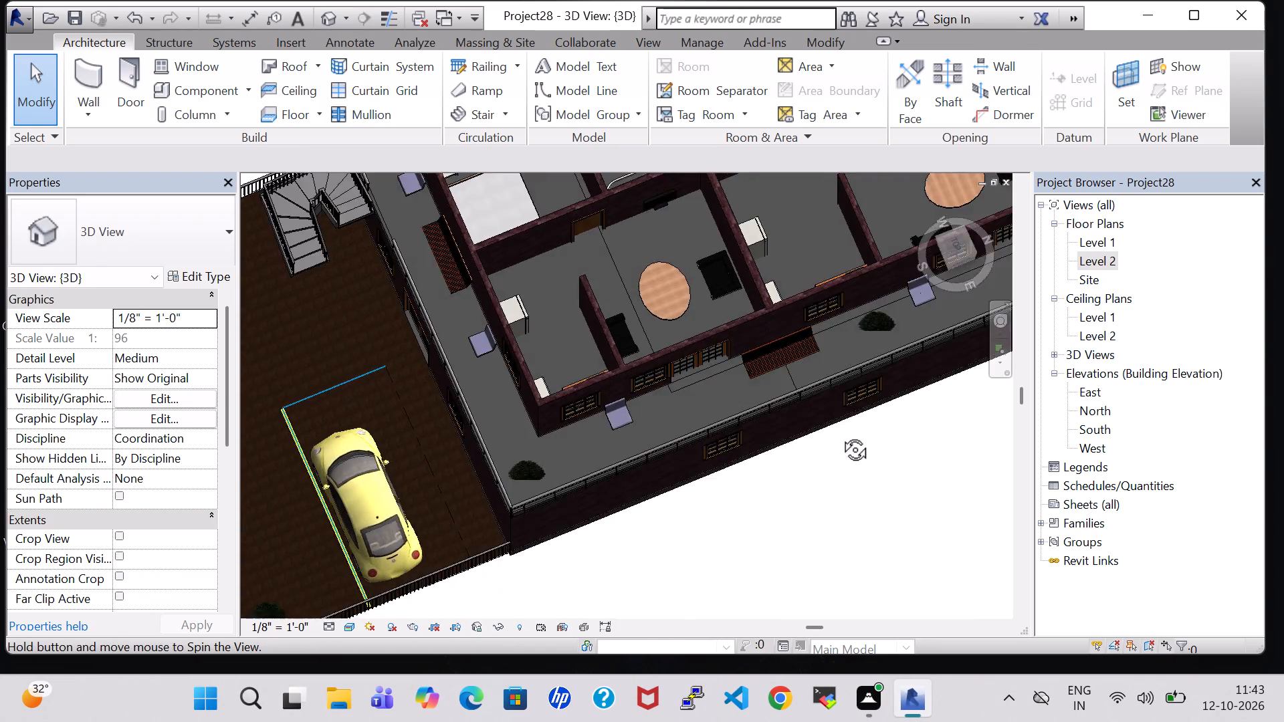
pyautogui.keyDown('shift'); pyautogui.moveTo(840, 435); pyautogui.dragTo(634, 379, button='middle'); pyautogui.keyUp('shift')
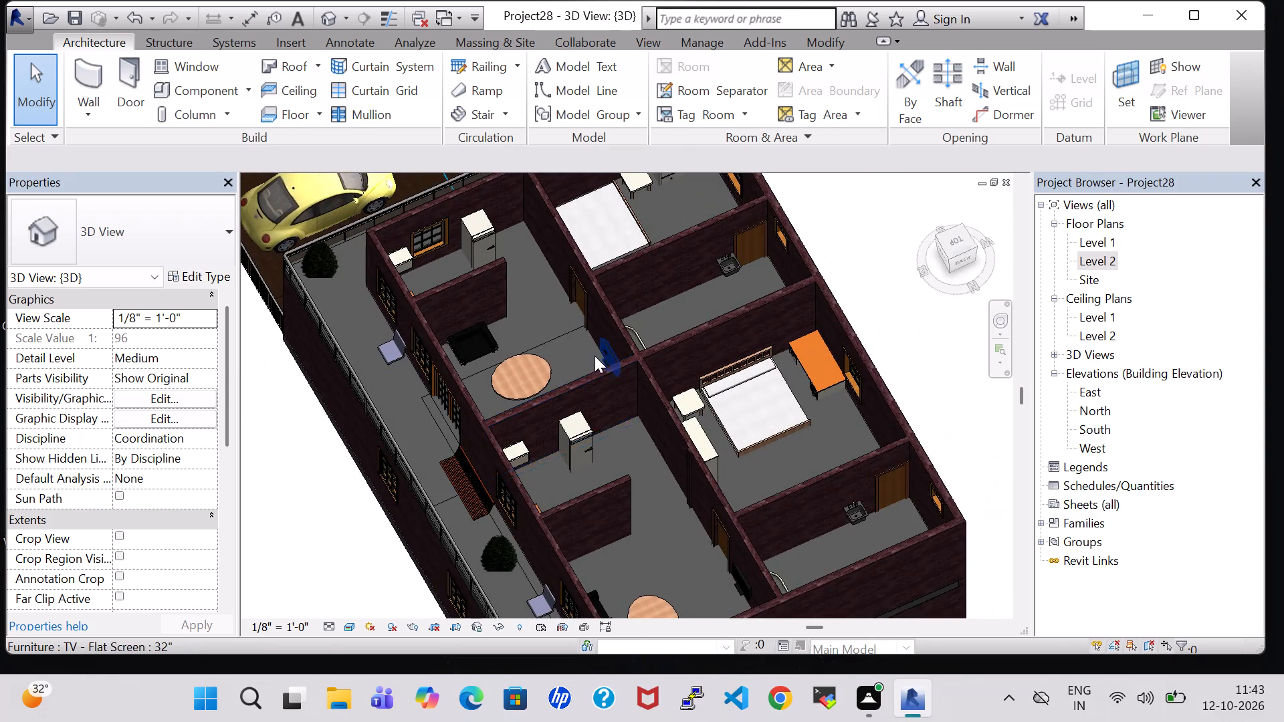
pyautogui.scroll(1, 595, 356)
pyautogui.keyDown('shift'); pyautogui.moveTo(530, 312); pyautogui.dragTo(504, 215, button='middle'); pyautogui.keyUp('shift')
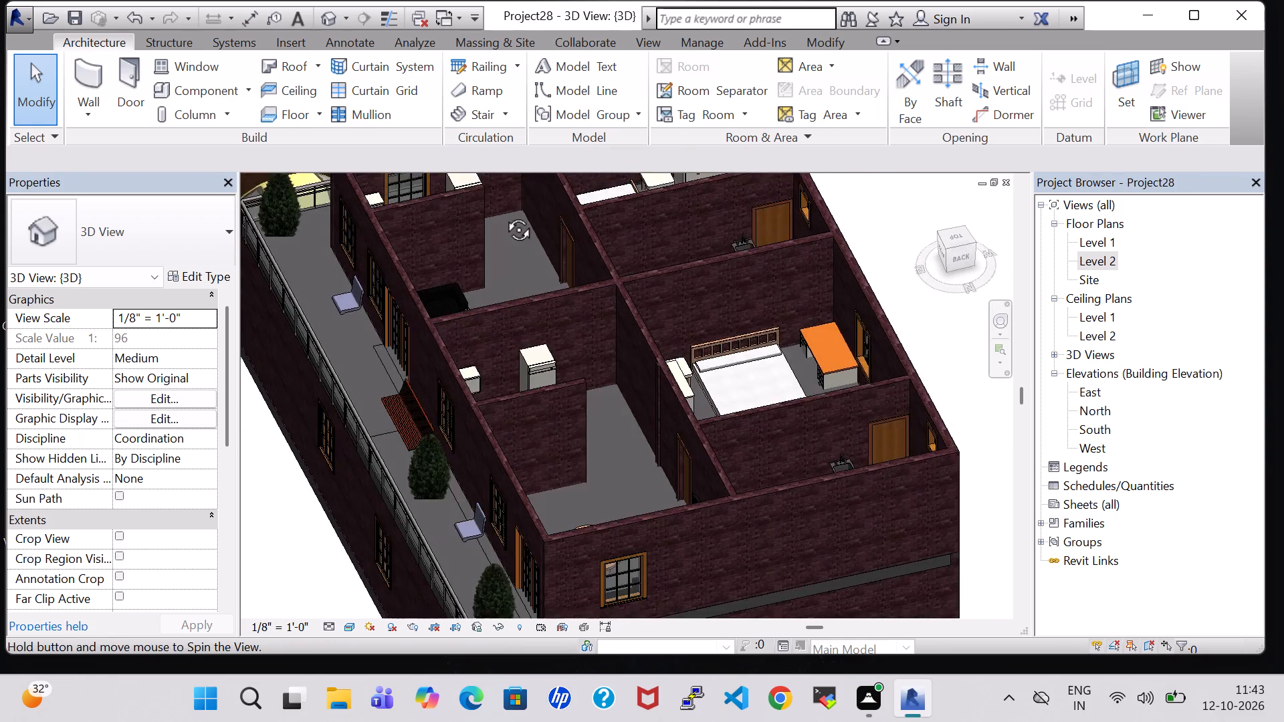
pyautogui.keyDown('shift'); pyautogui.moveTo(504, 215); pyautogui.dragTo(466, 209, button='middle'); pyautogui.keyUp('shift')
pyautogui.keyDown('shift'); pyautogui.moveTo(516, 412); pyautogui.dragTo(516, 452, button='middle'); pyautogui.keyUp('shift')
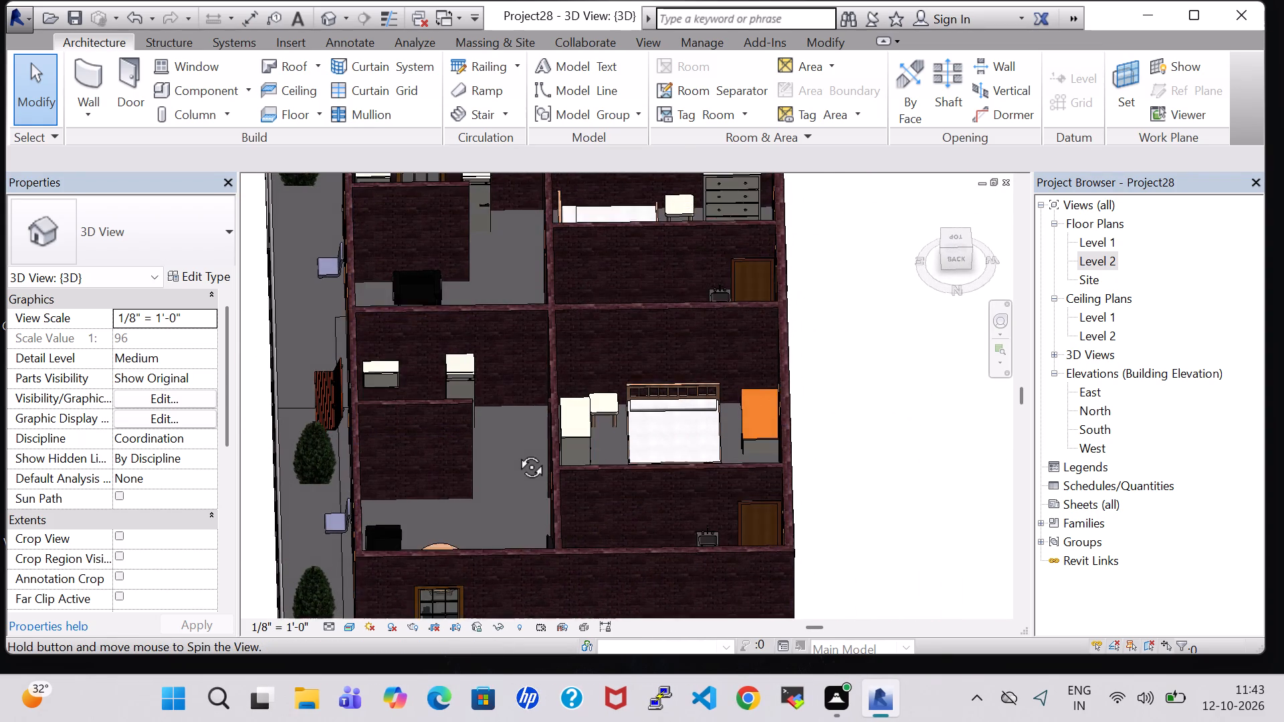
pyautogui.keyDown('shift'); pyautogui.moveTo(516, 452); pyautogui.dragTo(511, 576, button='middle'); pyautogui.keyUp('shift')
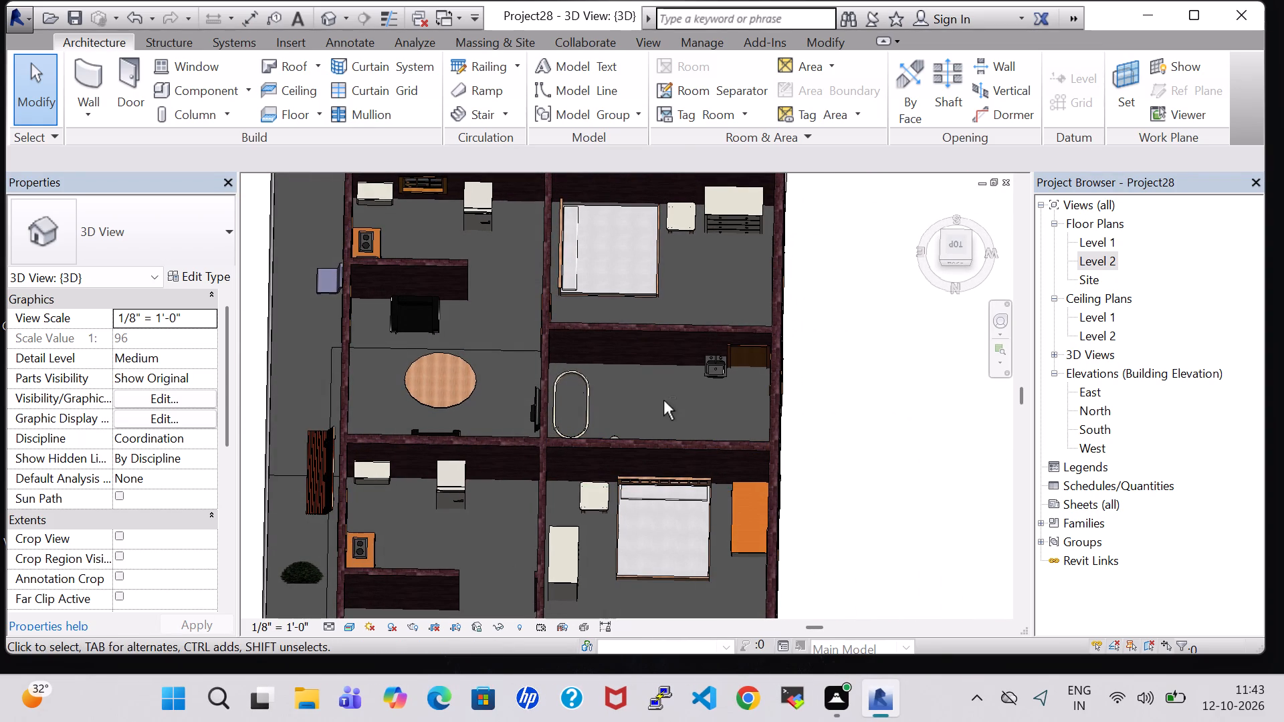
pyautogui.keyDown('shift'); pyautogui.moveTo(663, 400); pyautogui.dragTo(806, 291, button='middle'); pyautogui.keyUp('shift')
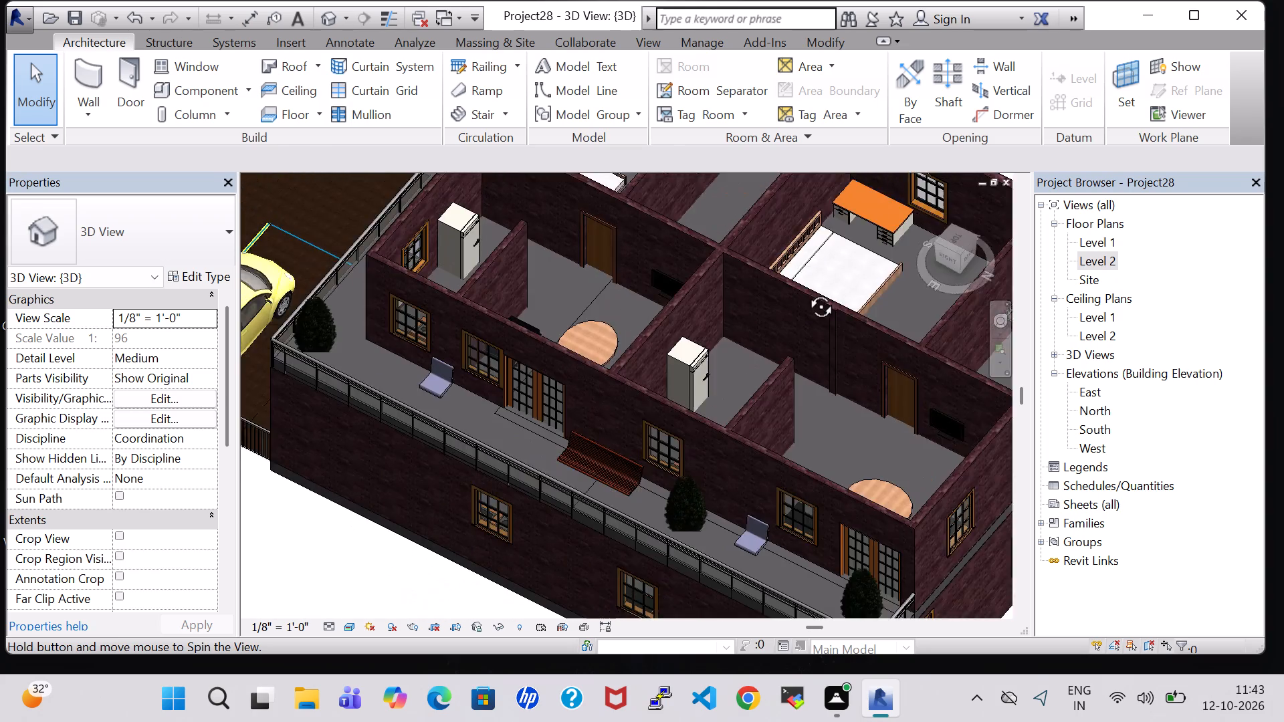
pyautogui.keyDown('shift'); pyautogui.moveTo(806, 291); pyautogui.dragTo(835, 336, button='middle'); pyautogui.keyUp('shift')
pyautogui.moveTo(909, 403); pyautogui.dragTo(905, 401, button='middle')
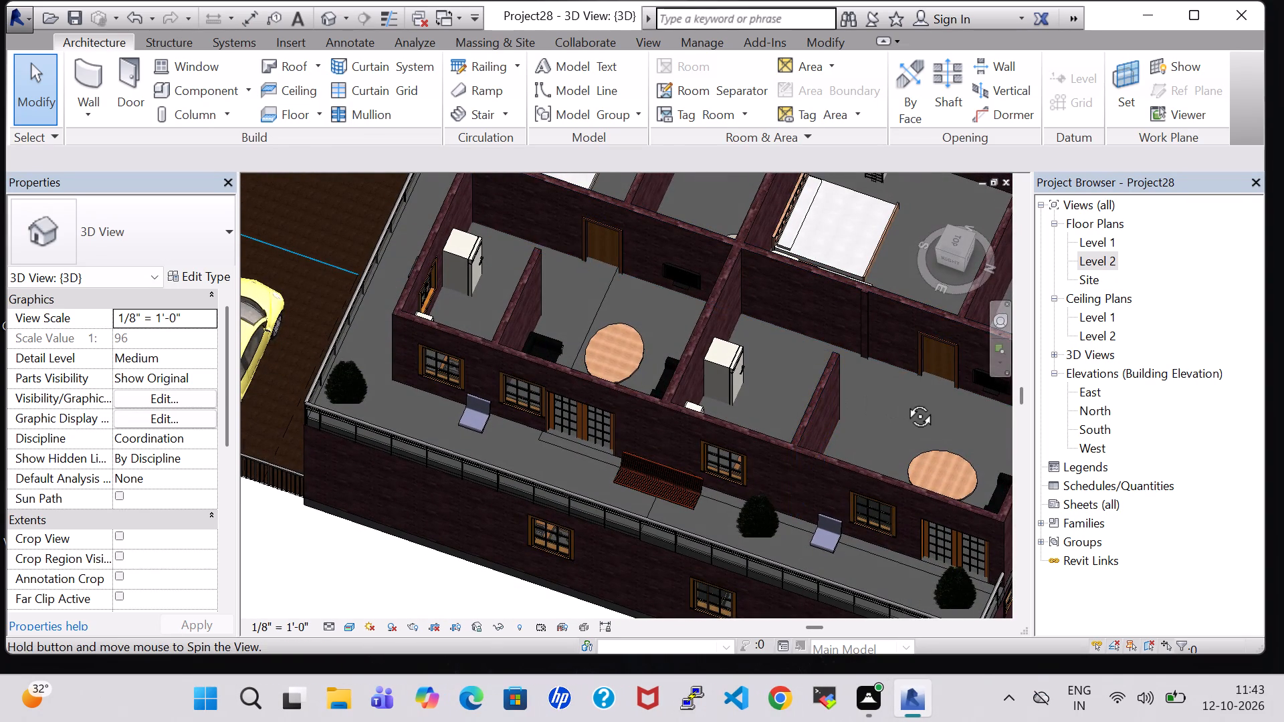
pyautogui.moveTo(905, 401); pyautogui.dragTo(813, 321, button='middle')
pyautogui.scroll(1, 794, 432)
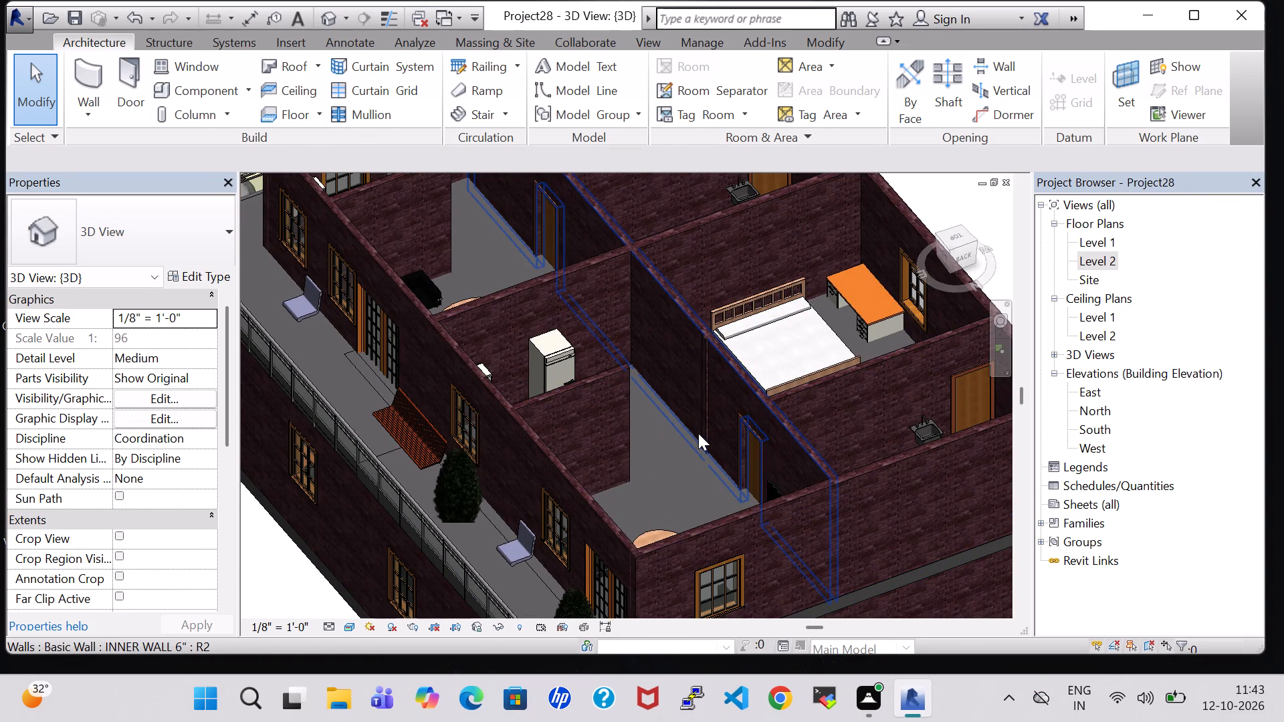
pyautogui.scroll(-2, 698, 440)
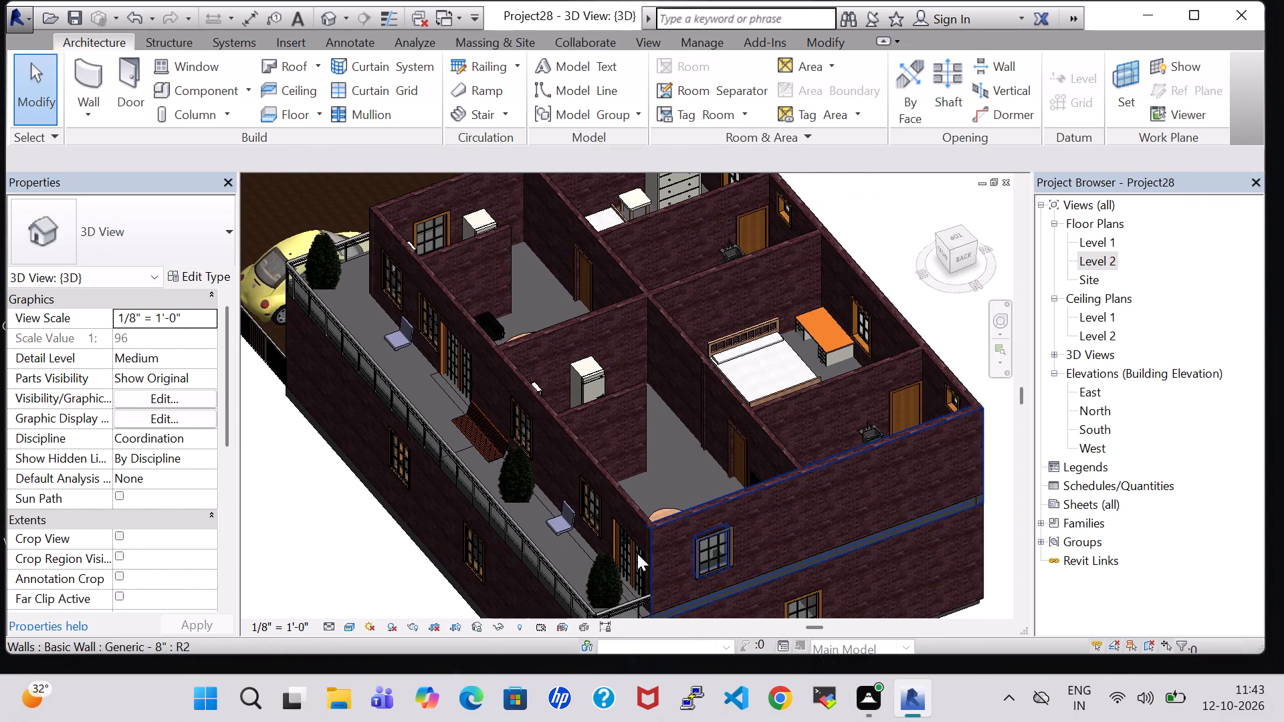
# Delete the Chinese Juniper tree in front of the rear apartment's double door on the Level 2 balcony.
pyautogui.keyDown('shift'); pyautogui.moveTo(568, 558); pyautogui.dragTo(688, 558, button='middle'); pyautogui.keyUp('shift')
pyautogui.click(957, 437)
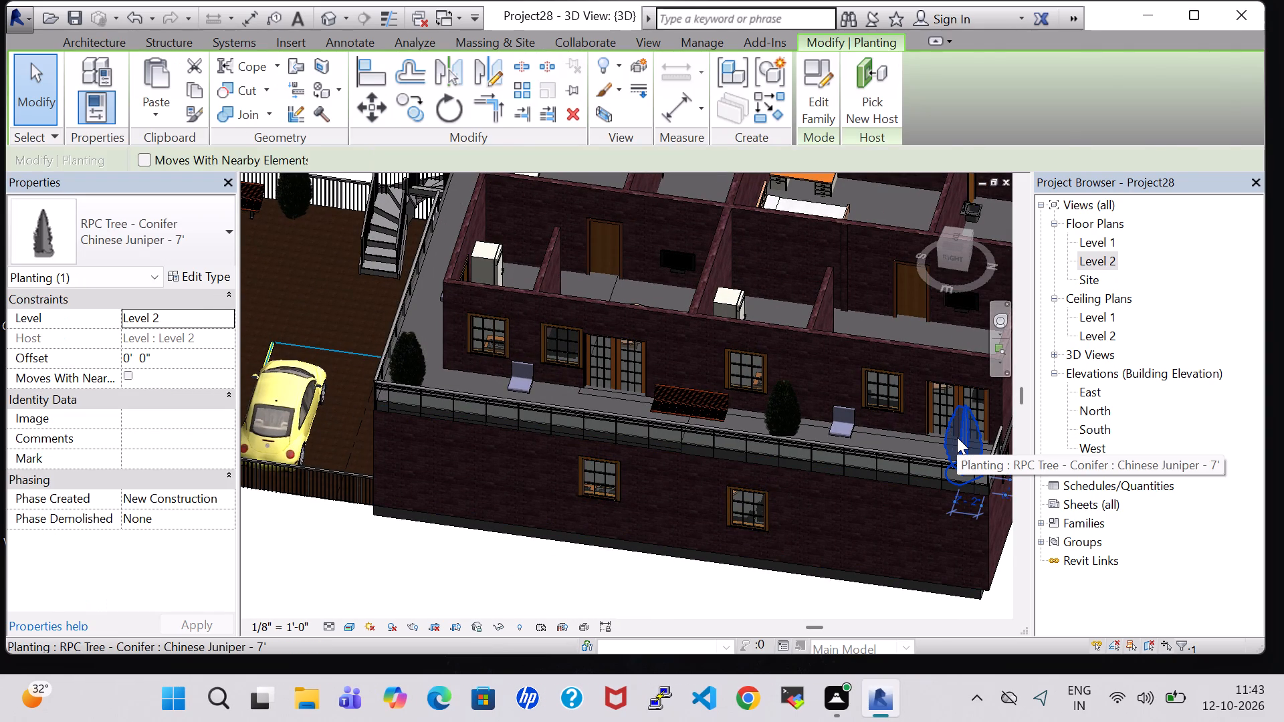
pyautogui.press('Delete')
pyautogui.click(748, 589)
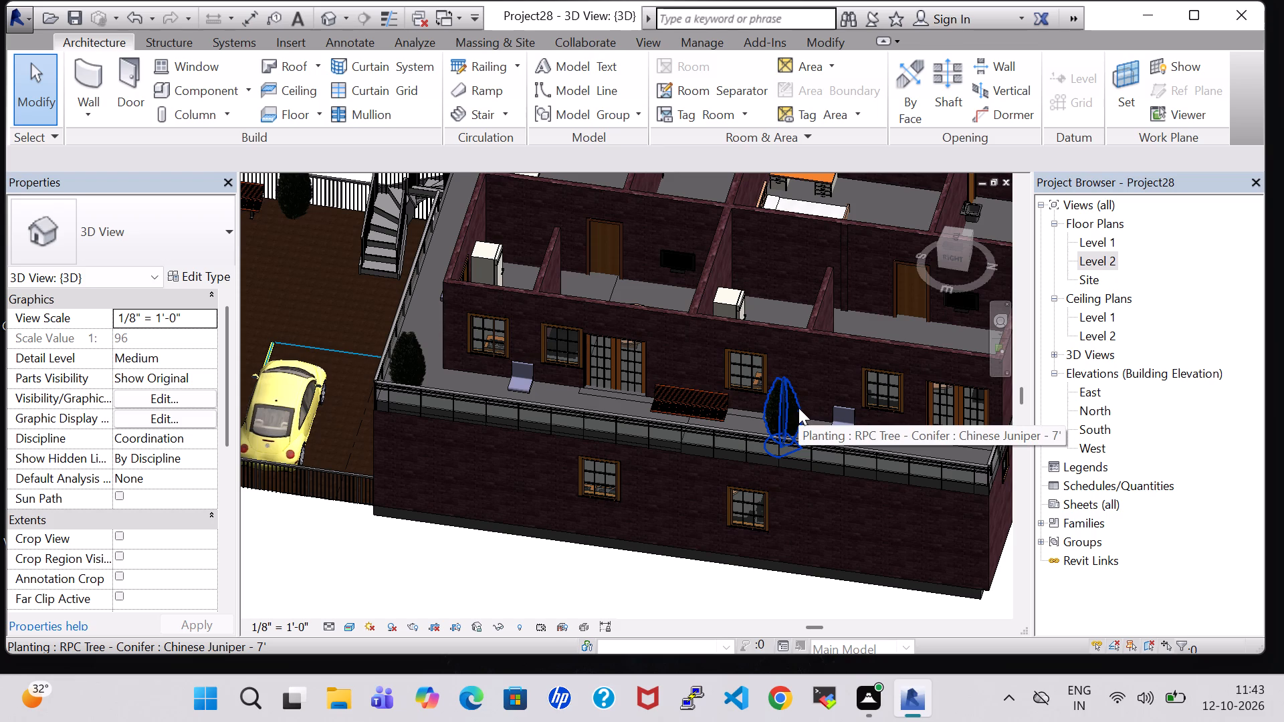
# Examine the whole 3D model from its balcony side, including the open Level 2 rooms and the parking yard.
pyautogui.scroll(-3, 798, 408)
pyautogui.scroll(-1, 587, 492)
pyautogui.moveTo(580, 508); pyautogui.dragTo(662, 538, button='middle')
pyautogui.middleClick(662, 538)
pyautogui.keyDown('shift'); pyautogui.moveTo(685, 558); pyautogui.dragTo(719, 571, button='middle'); pyautogui.keyUp('shift')
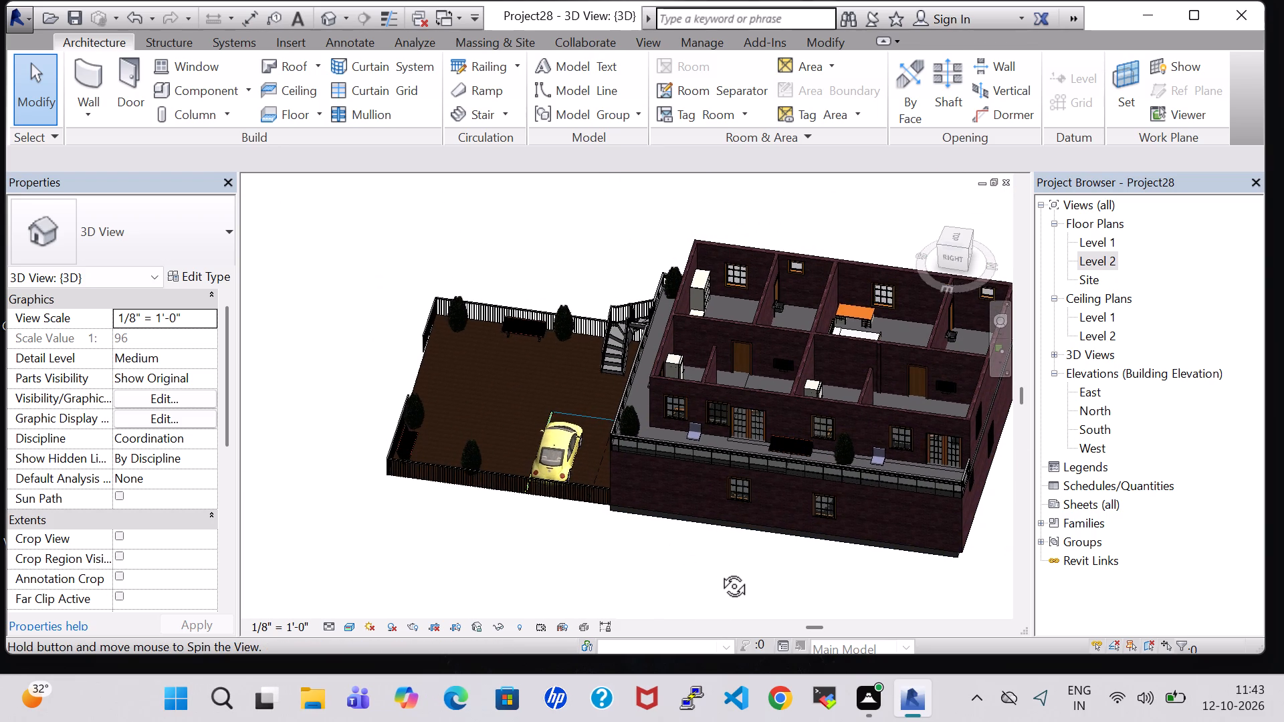
pyautogui.keyDown('shift'); pyautogui.moveTo(719, 571); pyautogui.dragTo(725, 574, button='middle'); pyautogui.keyUp('shift')
pyautogui.moveTo(914, 560); pyautogui.dragTo(753, 574, button='middle')
pyautogui.scroll(1, 753, 574)
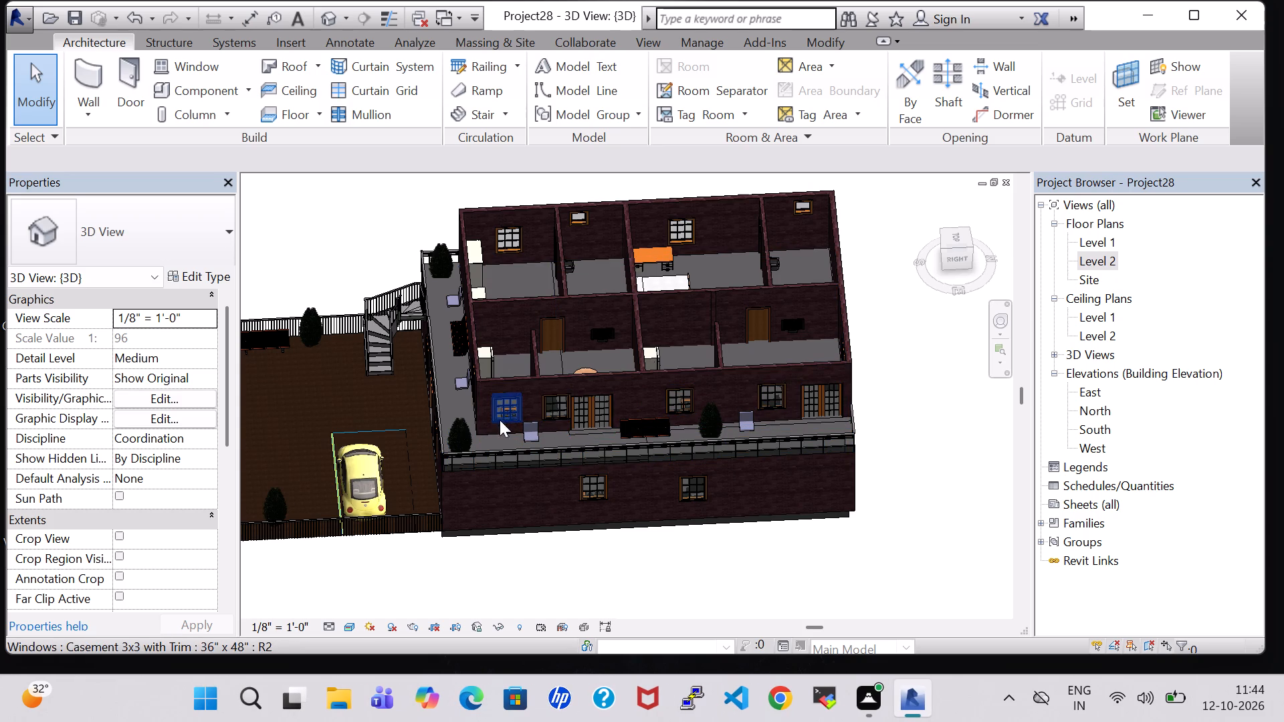
pyautogui.keyDown('shift'); pyautogui.moveTo(687, 352); pyautogui.dragTo(732, 338, button='middle'); pyautogui.keyUp('shift')
pyautogui.keyDown('shift'); pyautogui.moveTo(685, 348); pyautogui.dragTo(608, 330, button='middle'); pyautogui.keyUp('shift')
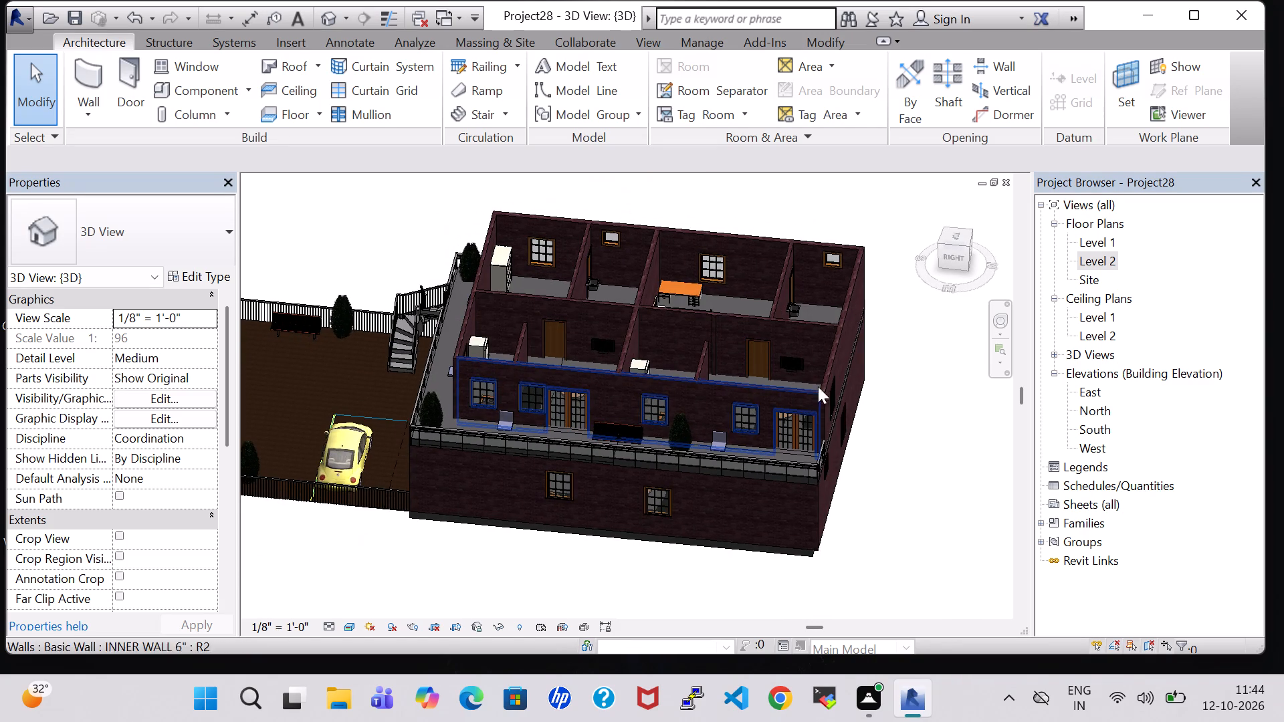
pyautogui.moveTo(908, 413); pyautogui.dragTo(853, 354, button='middle')
pyautogui.keyDown('shift'); pyautogui.scroll(1, 853, 354); pyautogui.keyUp('shift')
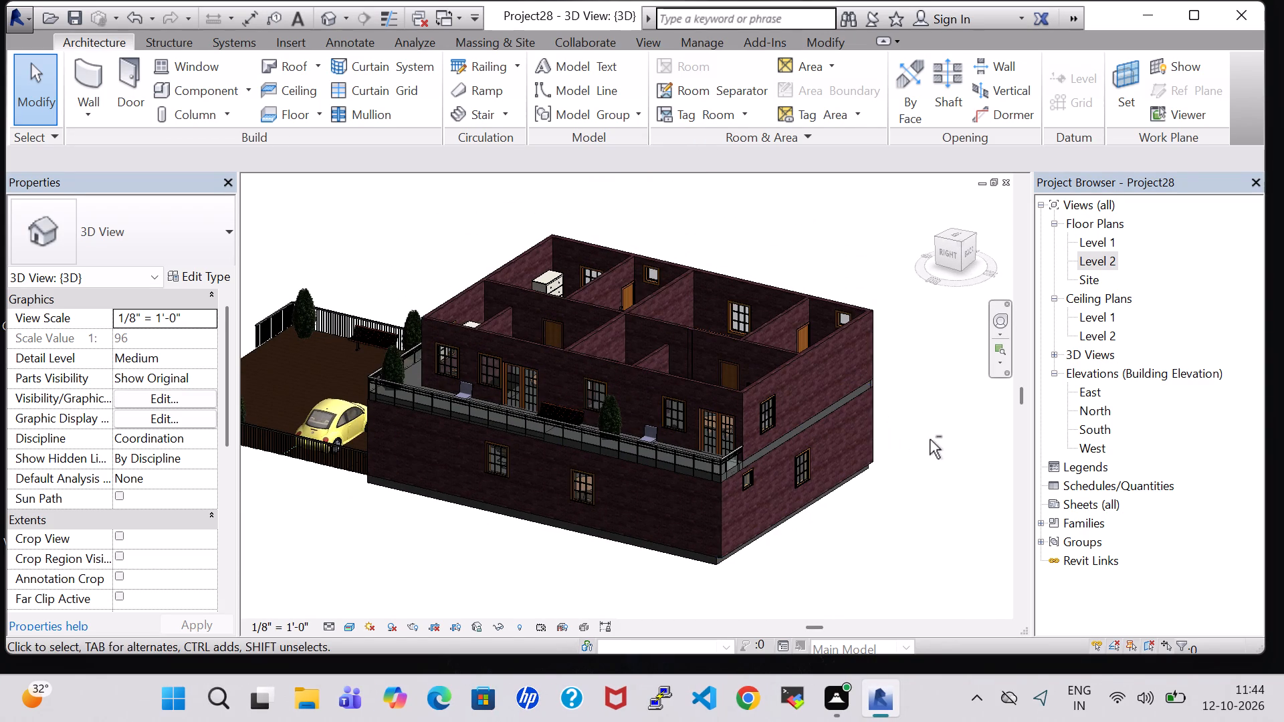
pyautogui.keyDown('shift'); pyautogui.moveTo(930, 439); pyautogui.dragTo(966, 547, button='middle'); pyautogui.keyUp('shift')
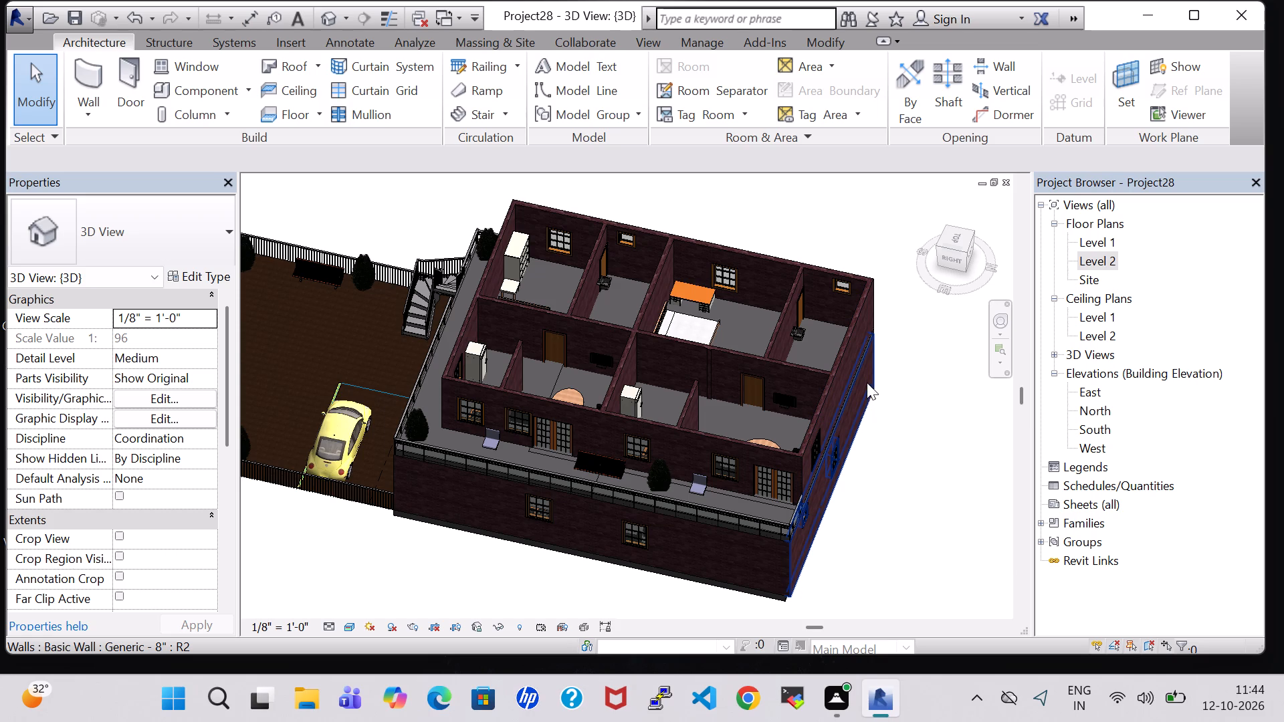
pyautogui.keyDown('shift'); pyautogui.scroll(1, 899, 390); pyautogui.keyUp('shift')
pyautogui.keyDown('shift'); pyautogui.moveTo(899, 390); pyautogui.dragTo(891, 455, button='middle'); pyautogui.keyUp('shift')
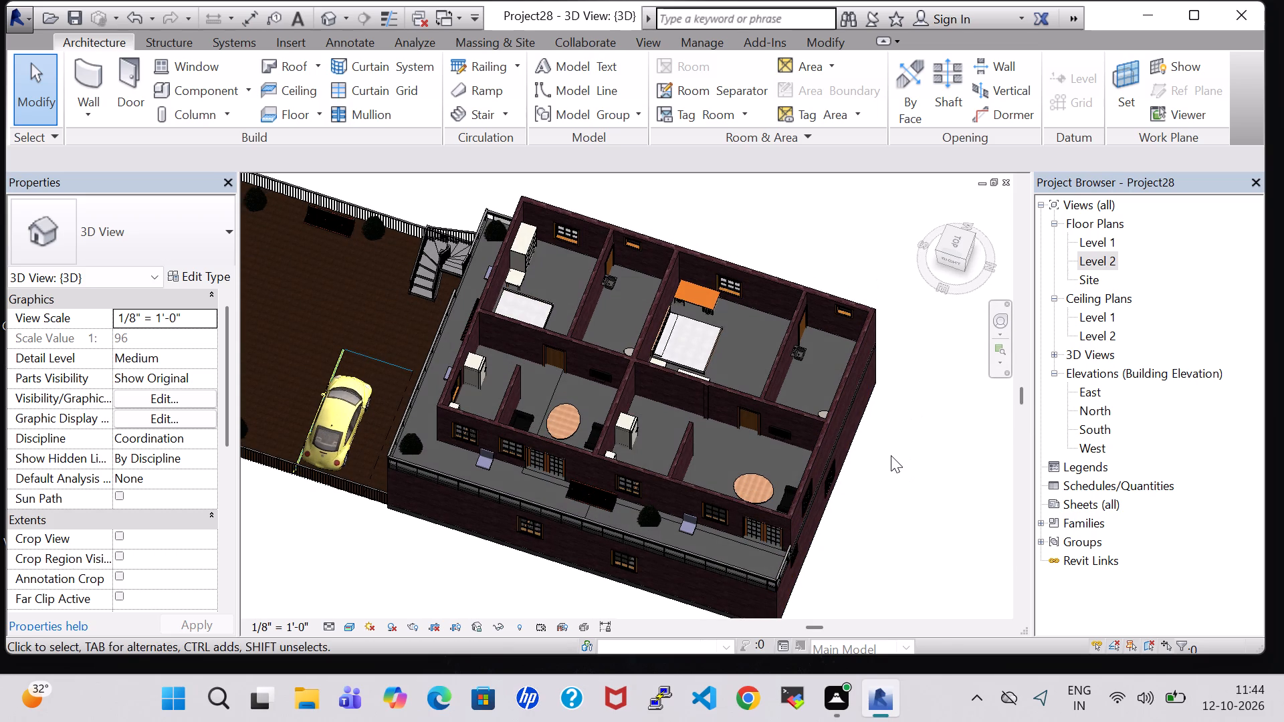
pyautogui.moveTo(762, 227); pyautogui.dragTo(813, 343, button='middle')
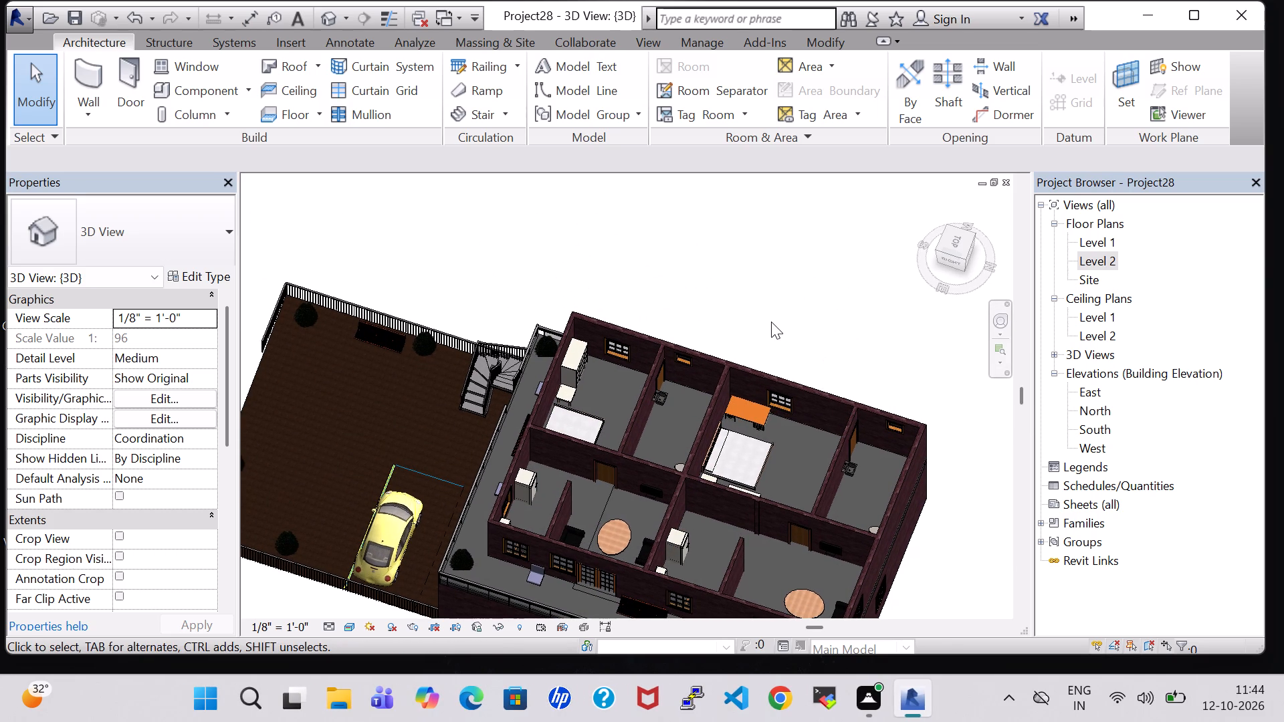
# Check the model from its right and front faces, including the stair, balcony and parking yard from above.
pyautogui.click(945, 261)
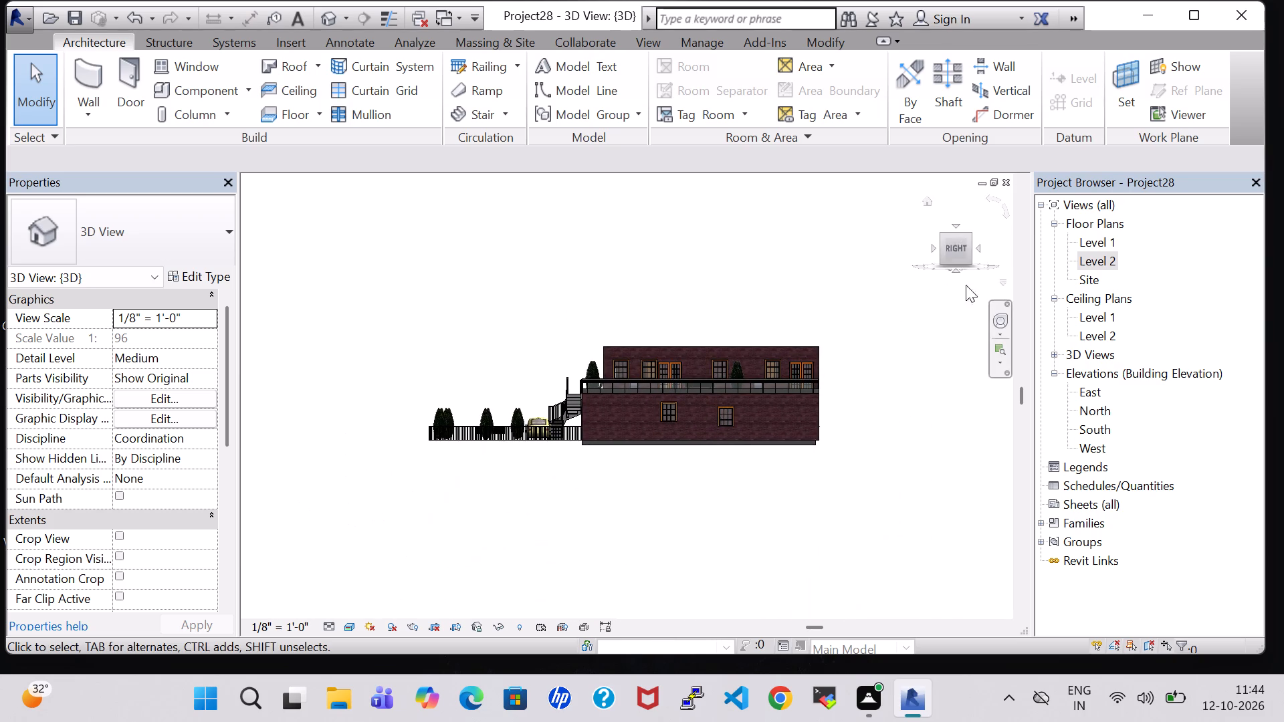
pyautogui.click(934, 254)
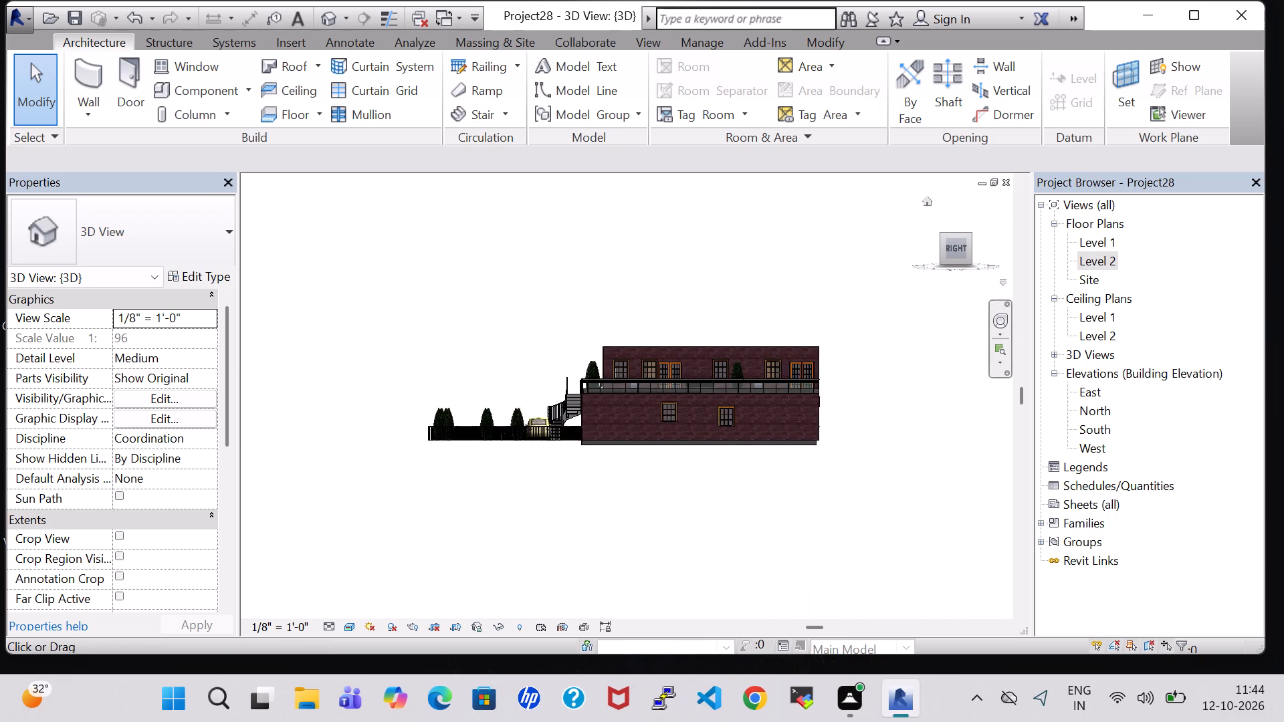
pyautogui.scroll(1, 744, 282)
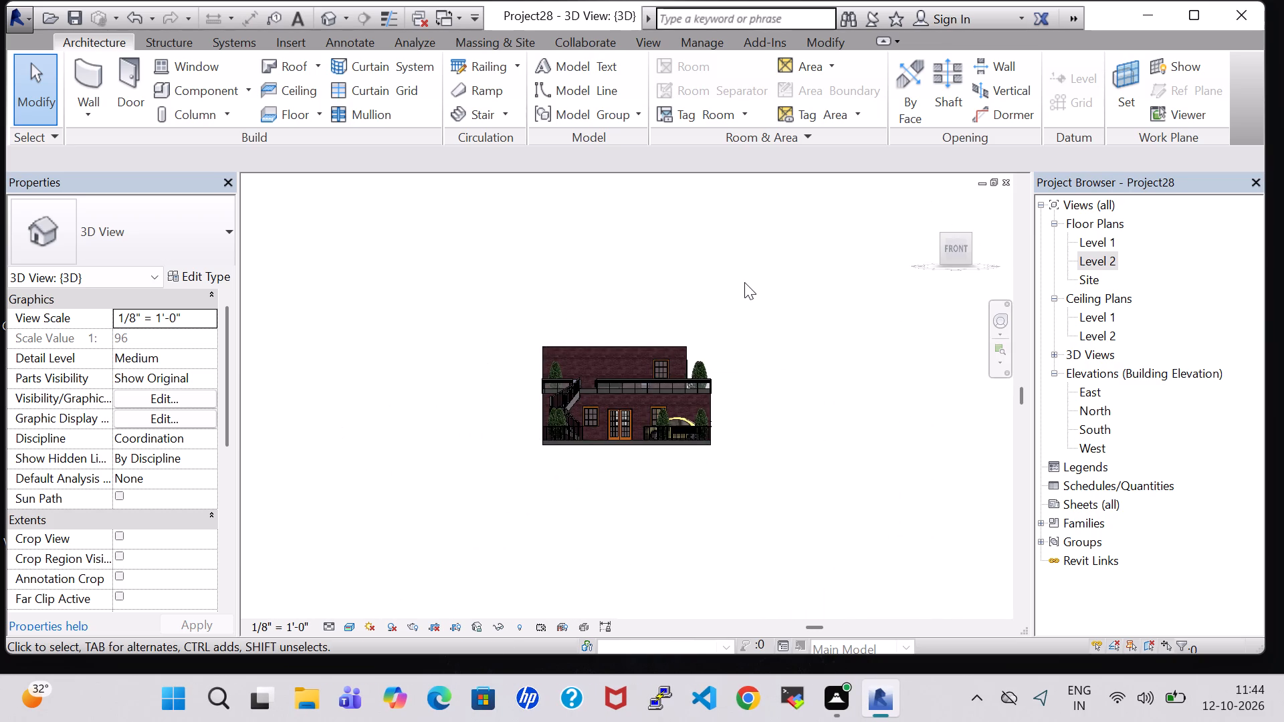
pyautogui.keyDown('shift'); pyautogui.moveTo(744, 282); pyautogui.dragTo(743, 451, button='middle'); pyautogui.keyUp('shift')
pyautogui.scroll(1, 746, 534)
pyautogui.moveTo(746, 534); pyautogui.dragTo(732, 513, button='middle')
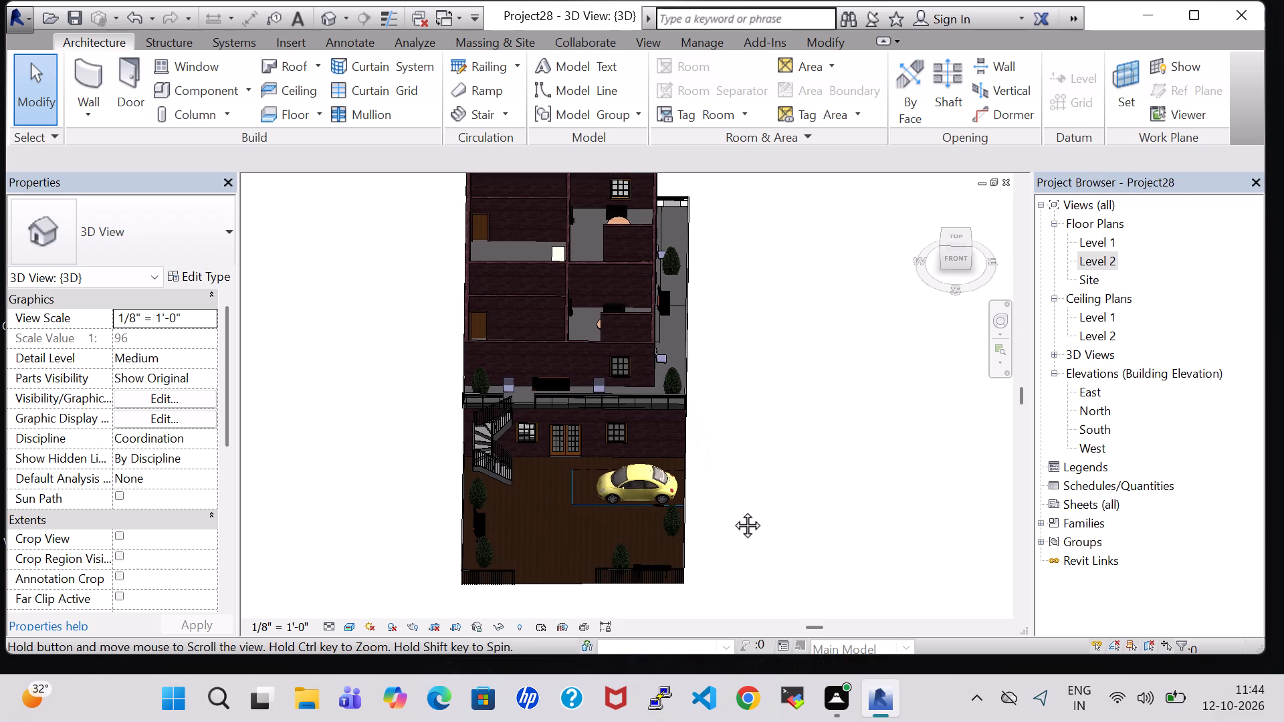
pyautogui.keyDown('shift'); pyautogui.scroll(1, 745, 564); pyautogui.keyUp('shift')
pyautogui.keyDown('shift'); pyautogui.moveTo(745, 564); pyautogui.dragTo(746, 493, button='middle'); pyautogui.keyUp('shift')
pyautogui.keyDown('shift'); pyautogui.middleClick(746, 491); pyautogui.keyUp('shift')
pyautogui.keyDown('shift'); pyautogui.middleClick(746, 490); pyautogui.keyUp('shift')
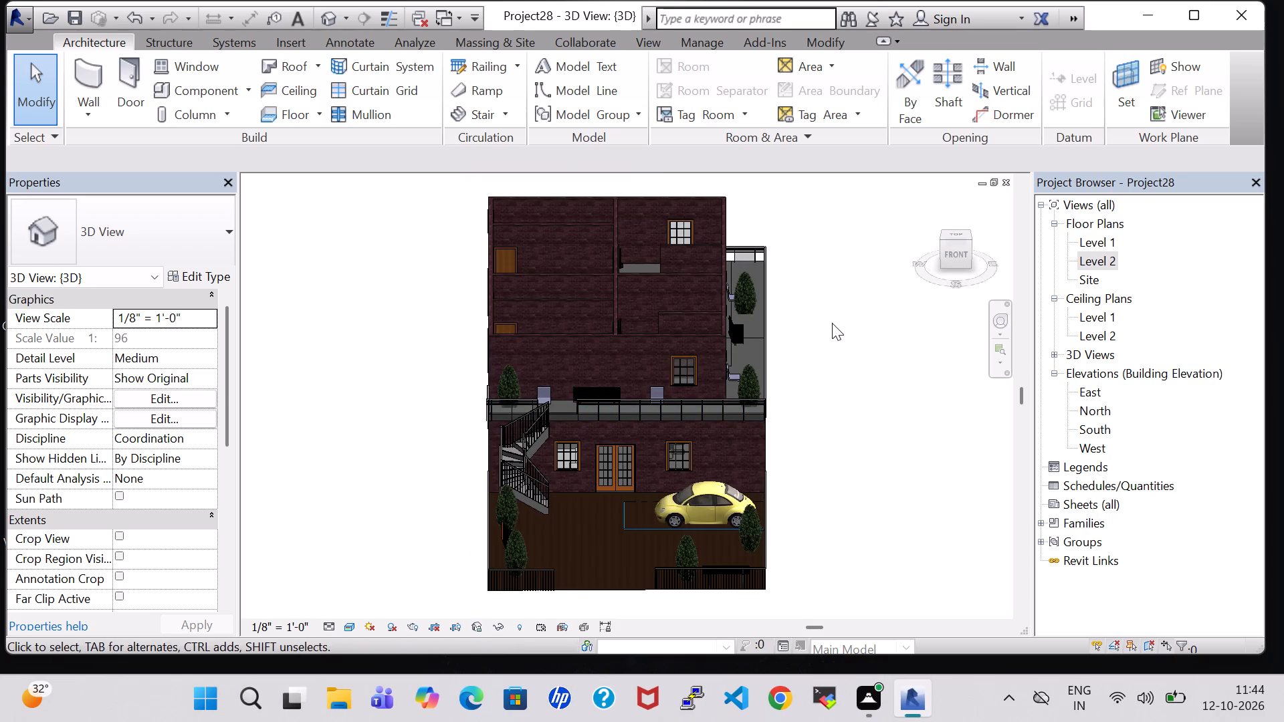
# Save the project.
pyautogui.click(832, 323)
pyautogui.click(68, 23)
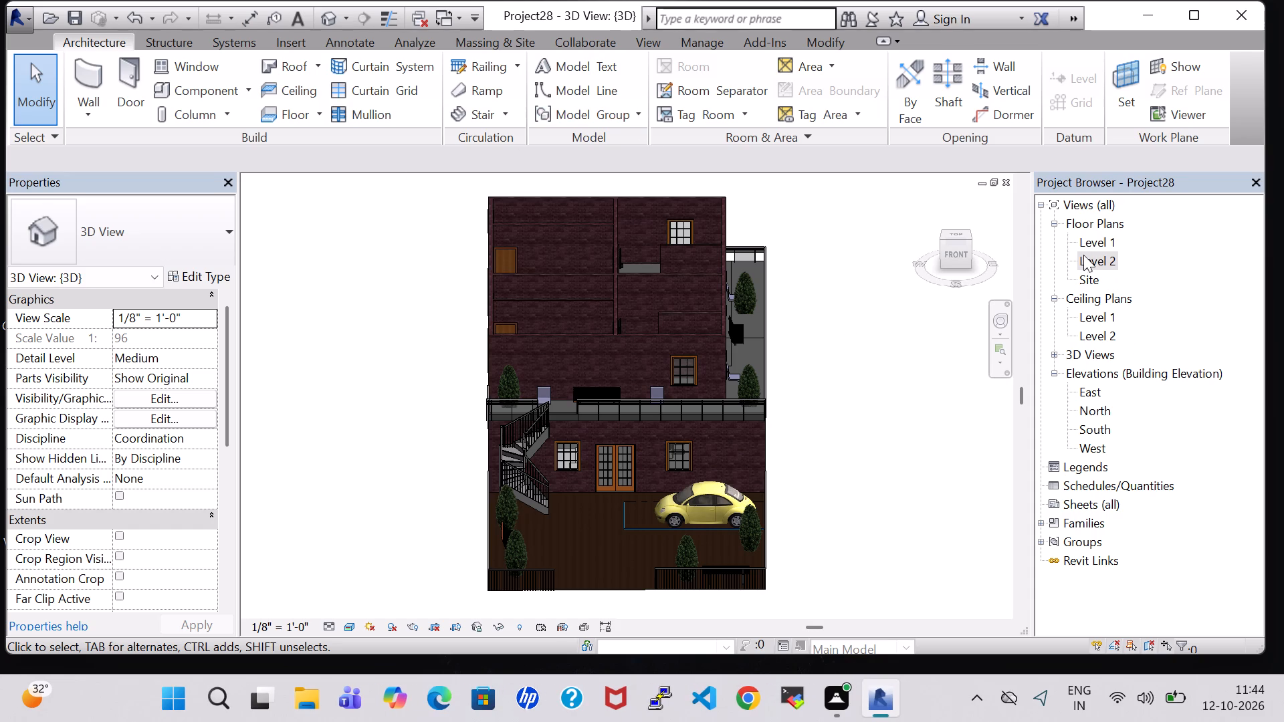
# On the Level 1 plan, load the Sink Kitchen-Island family from the architectural plumbing fixtures library, overwriting the existing version.
pyautogui.doubleClick(1105, 240)
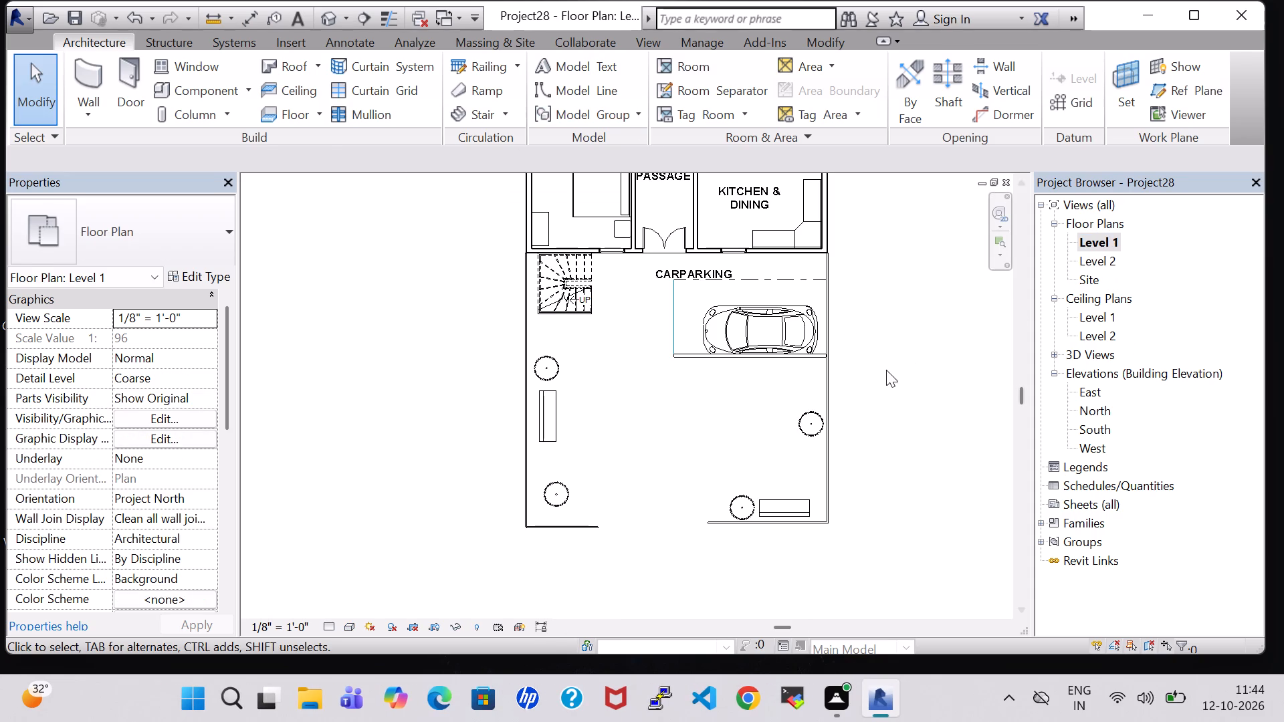
pyautogui.middleClick(876, 325)
pyautogui.moveTo(879, 332); pyautogui.dragTo(885, 546, button='middle')
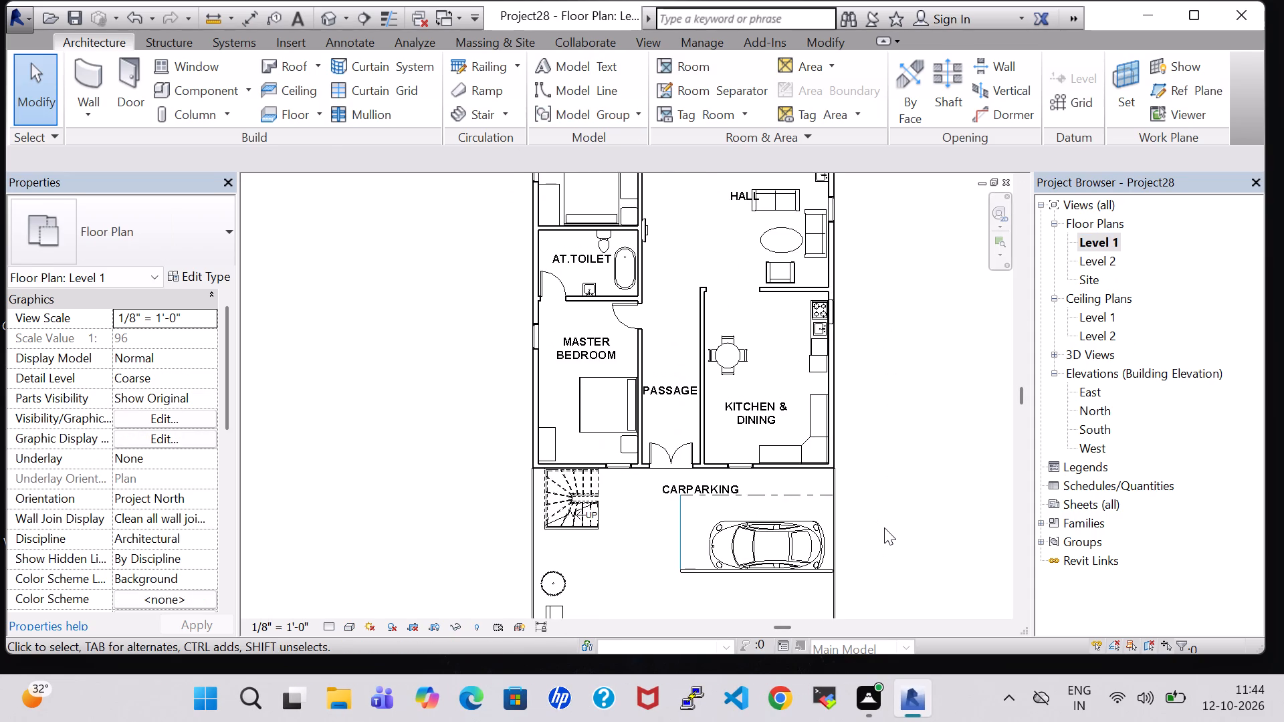
pyautogui.scroll(-1, 884, 527)
pyautogui.moveTo(869, 435); pyautogui.dragTo(925, 534, button='middle')
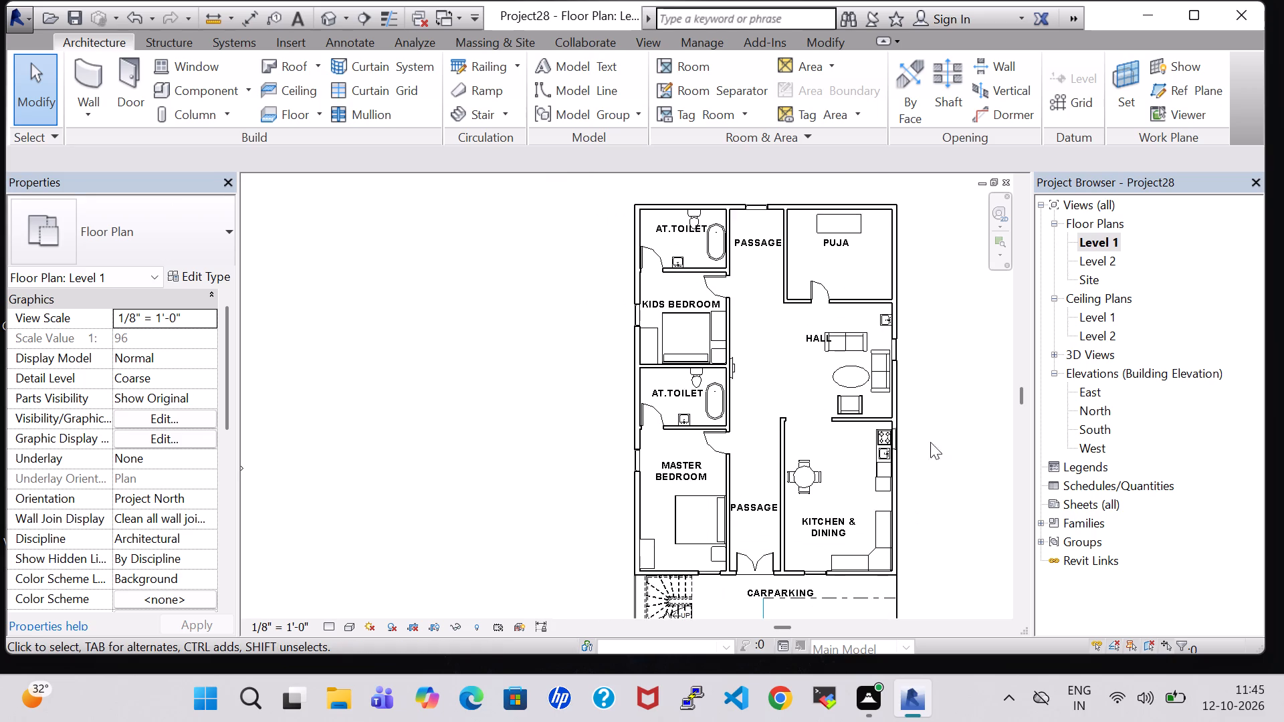
pyautogui.click(199, 94)
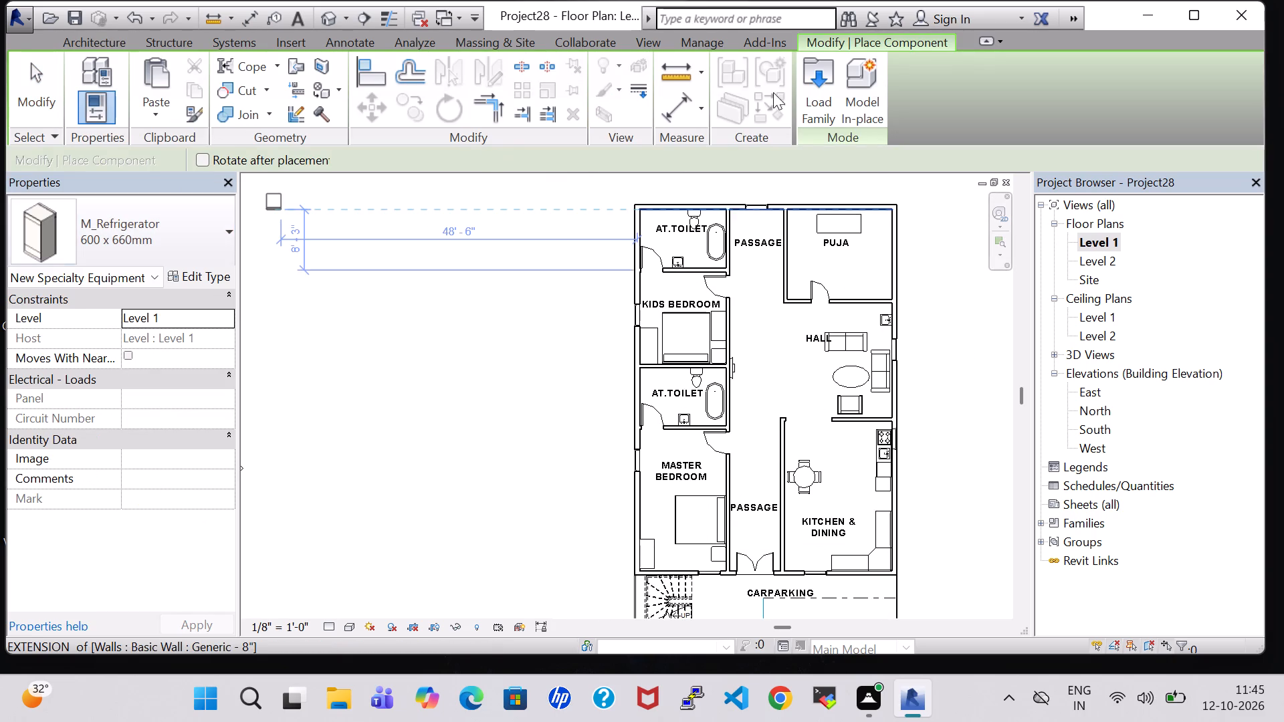
pyautogui.click(826, 89)
pyautogui.click(645, 342)
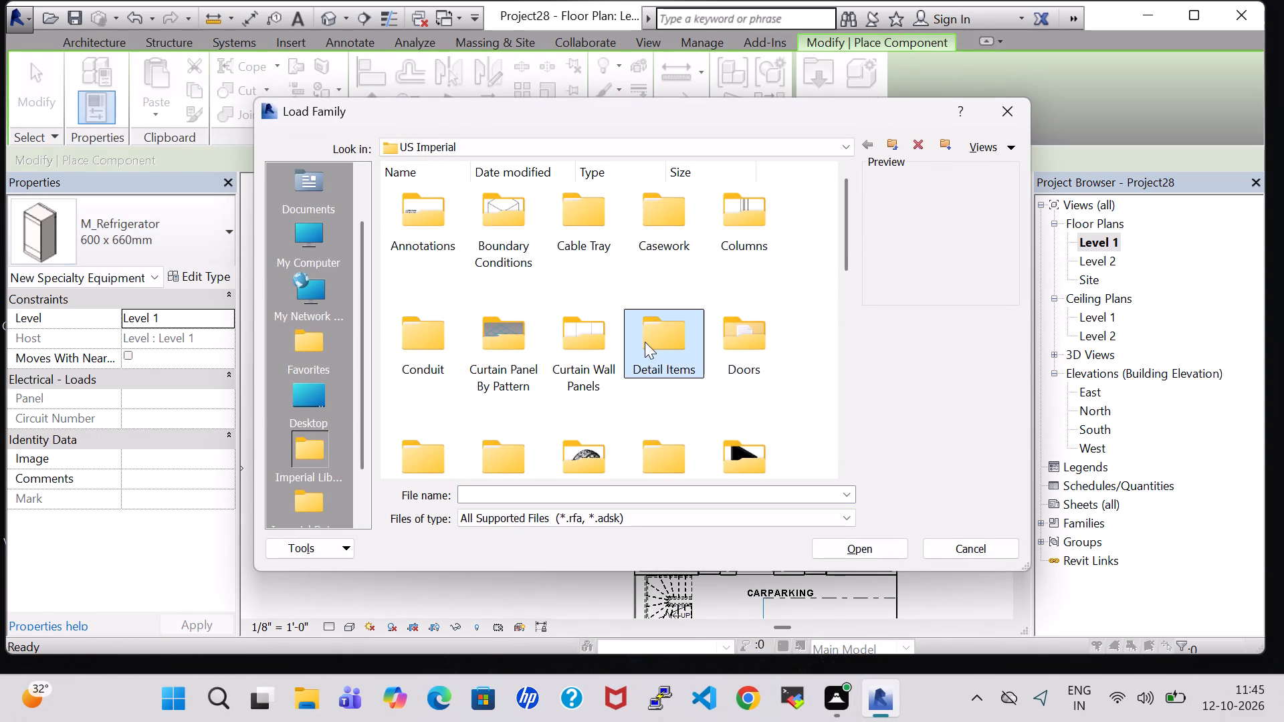
pyautogui.press('p')
pyautogui.doubleClick(601, 229)
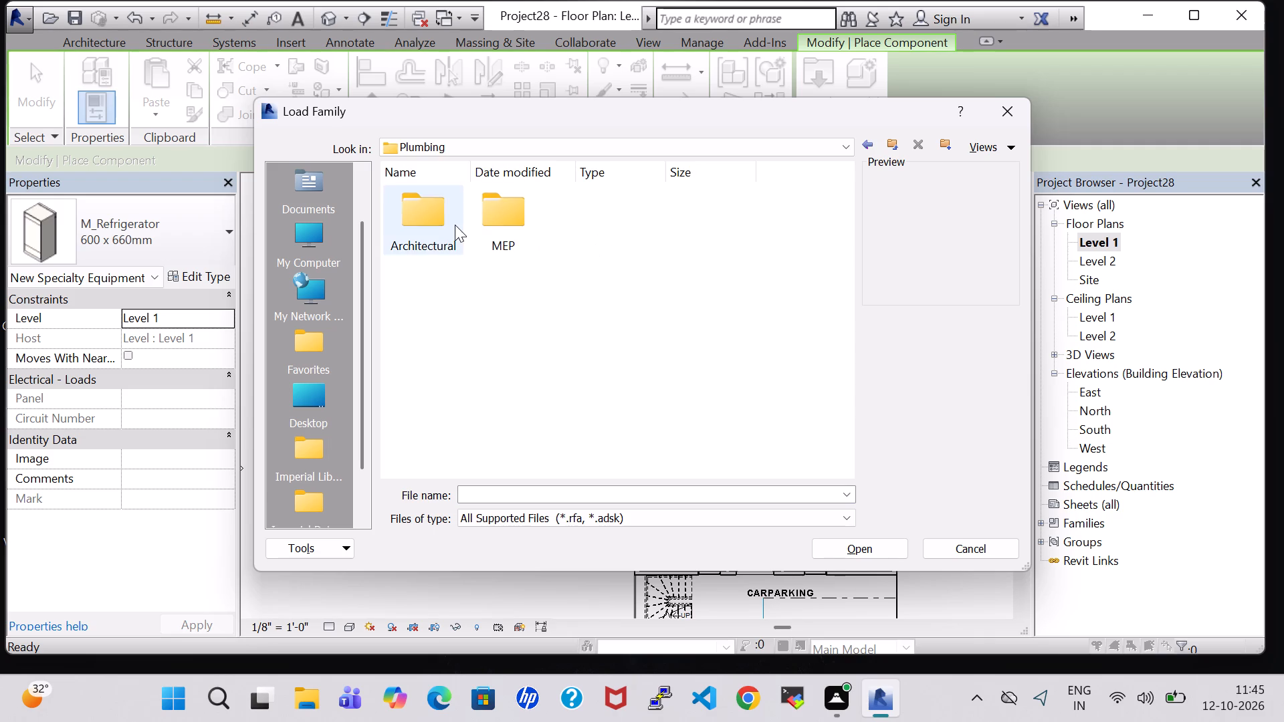
pyautogui.doubleClick(455, 225)
pyautogui.doubleClick(504, 229)
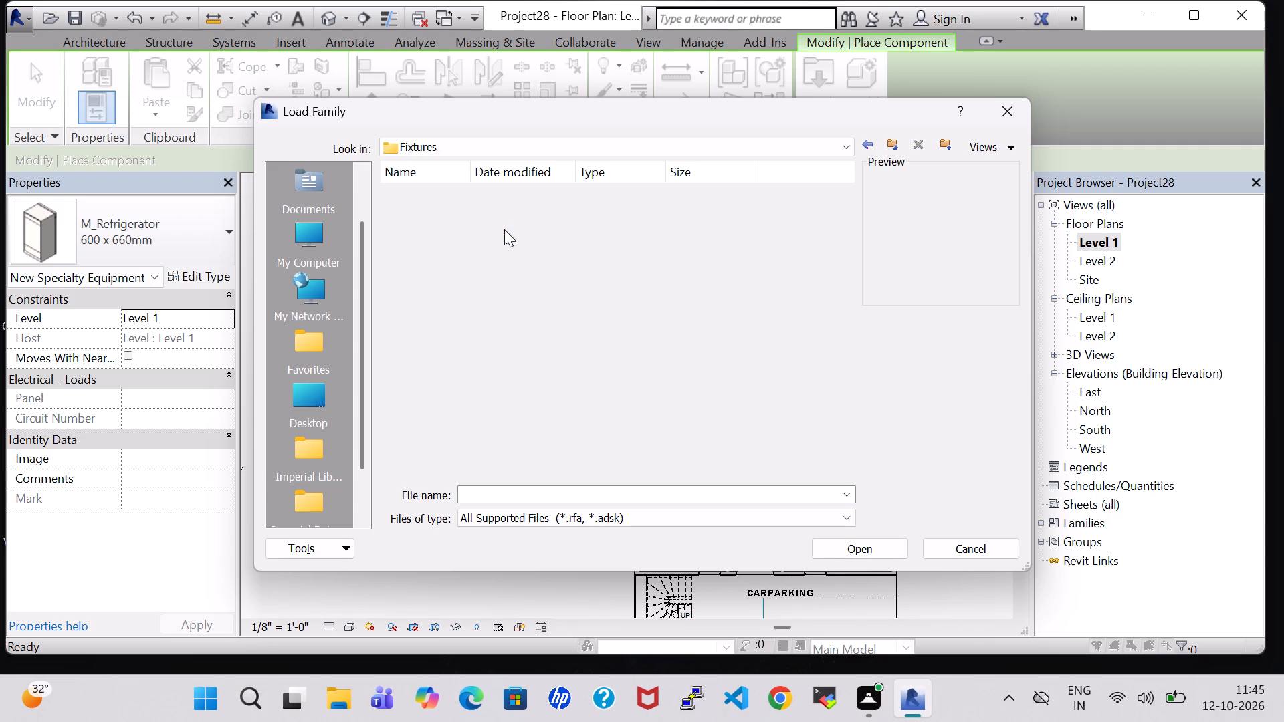
pyautogui.doubleClick(774, 219)
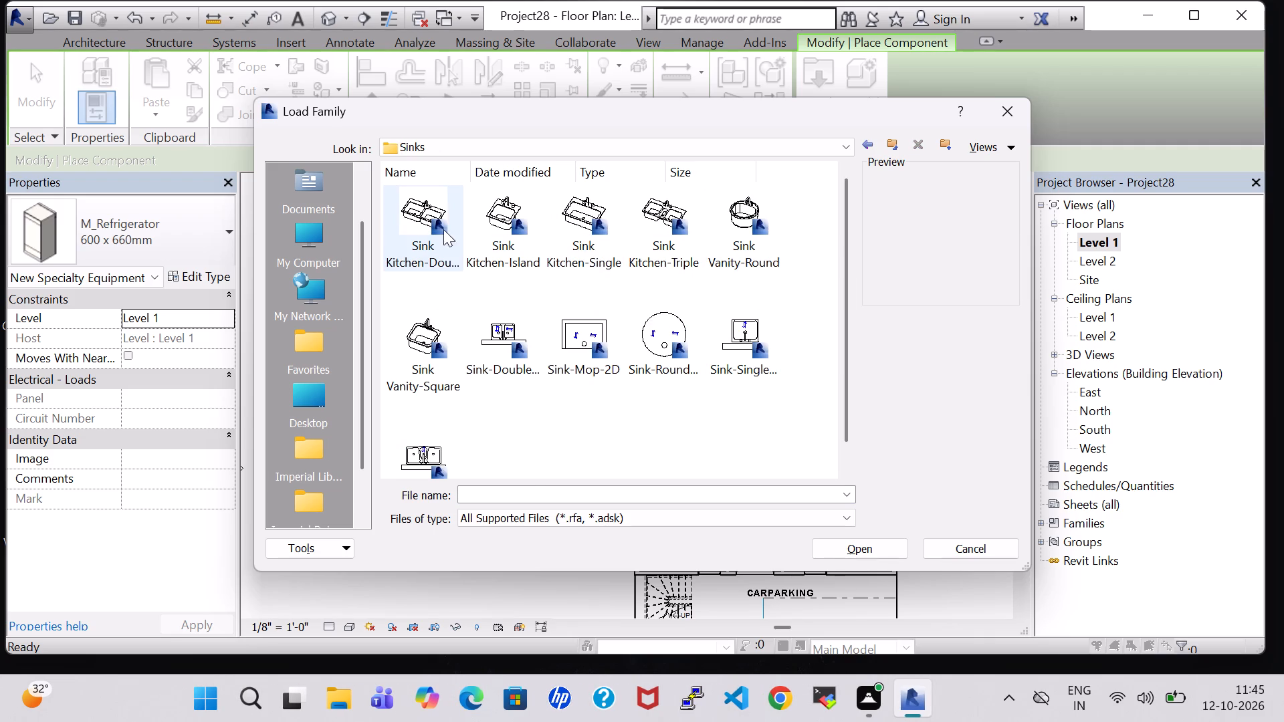
pyautogui.click(492, 233)
pyautogui.click(855, 548)
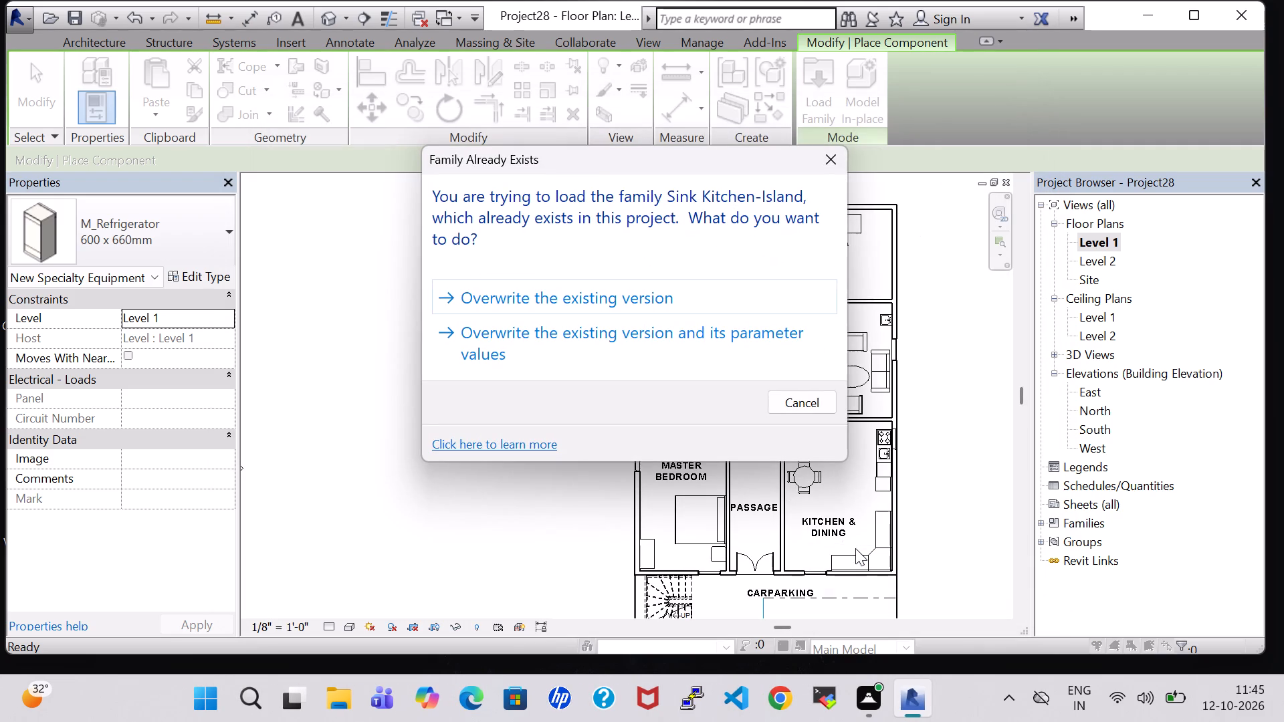
pyautogui.click(591, 298)
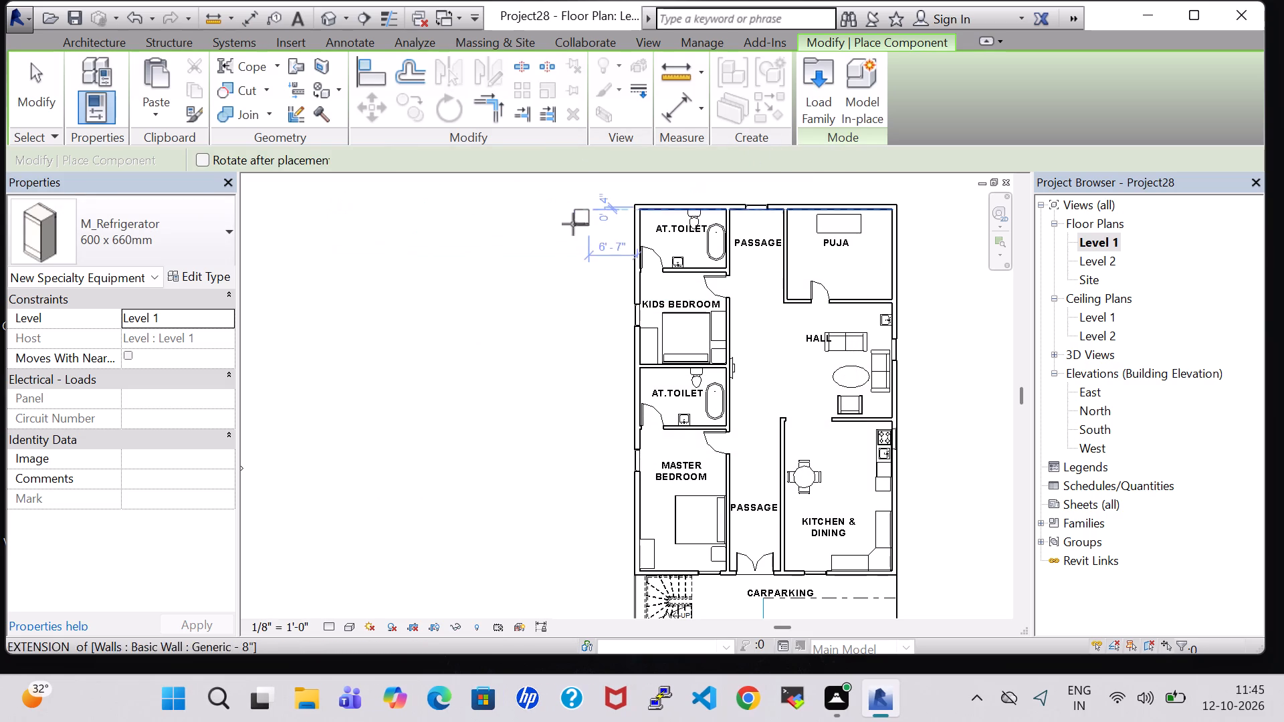
pyautogui.press('Escape')
pyautogui.click(208, 100)
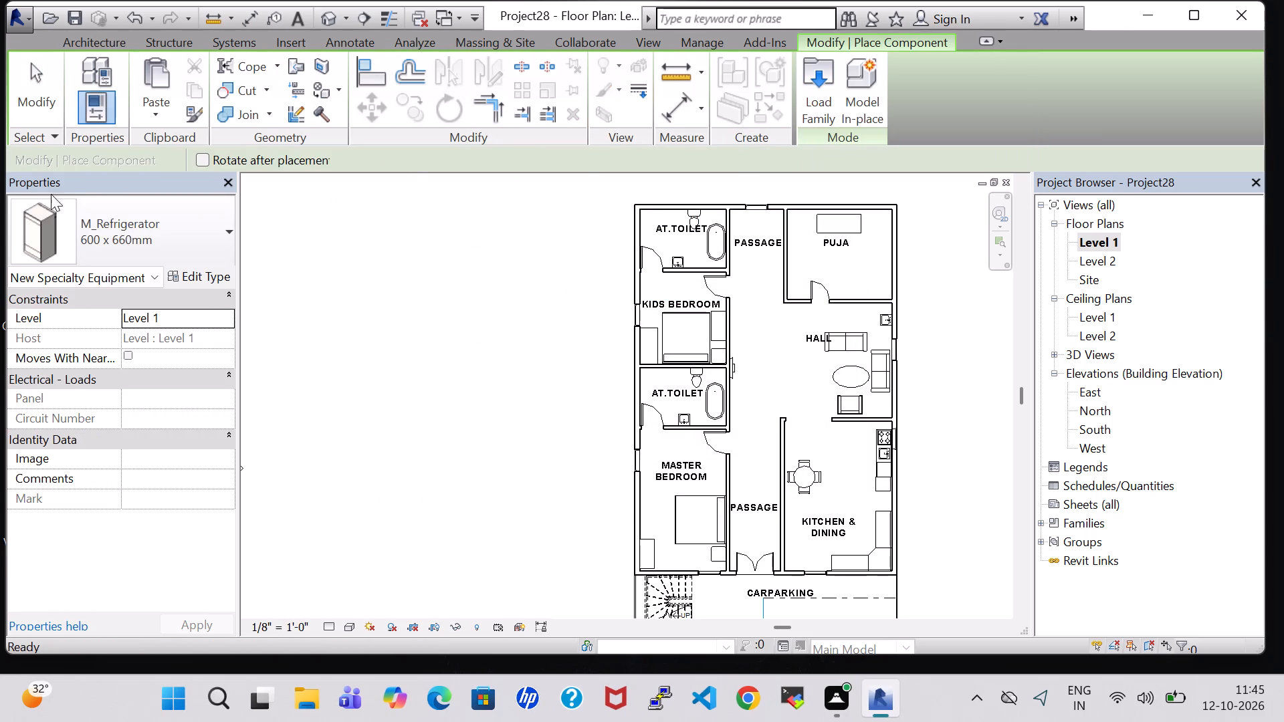
pyautogui.press('Escape')
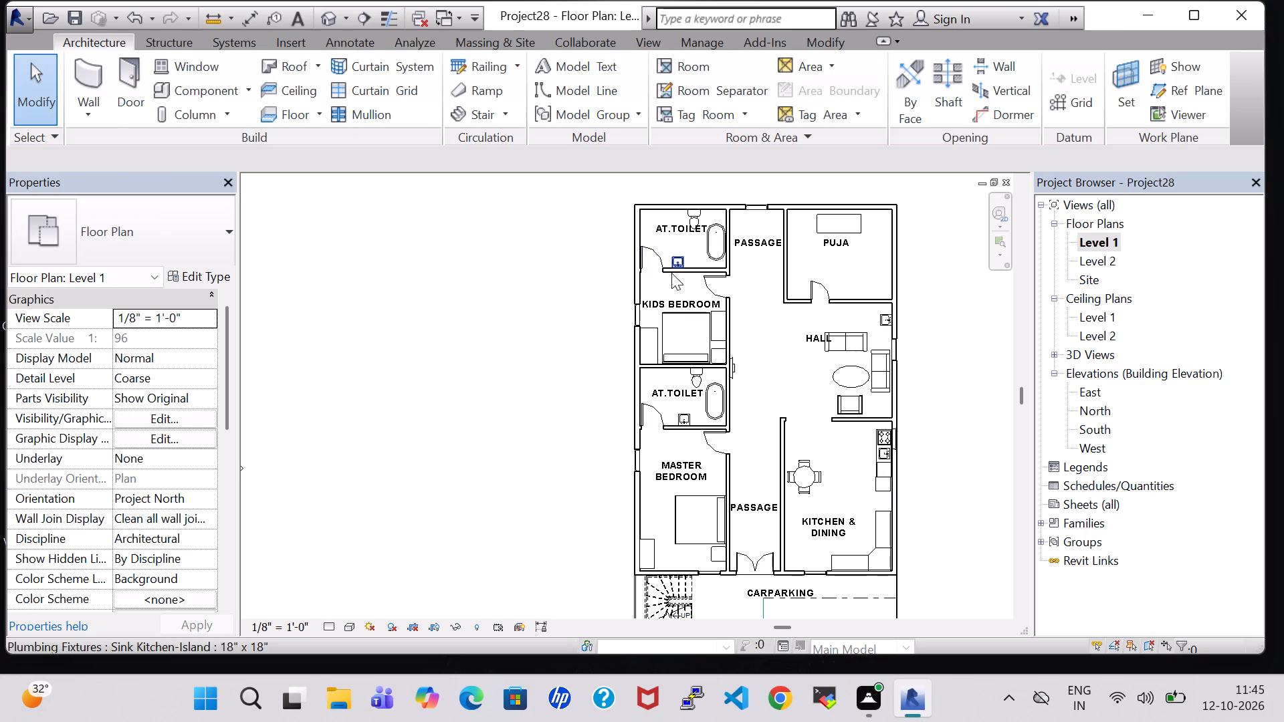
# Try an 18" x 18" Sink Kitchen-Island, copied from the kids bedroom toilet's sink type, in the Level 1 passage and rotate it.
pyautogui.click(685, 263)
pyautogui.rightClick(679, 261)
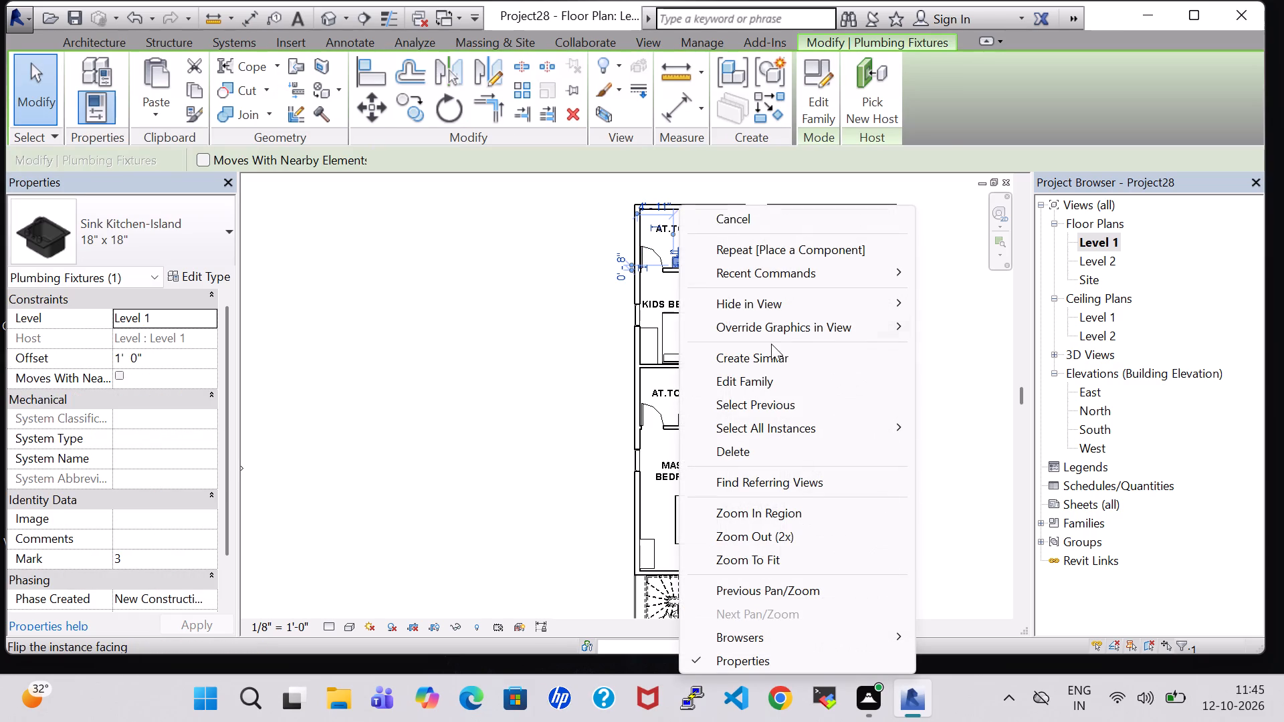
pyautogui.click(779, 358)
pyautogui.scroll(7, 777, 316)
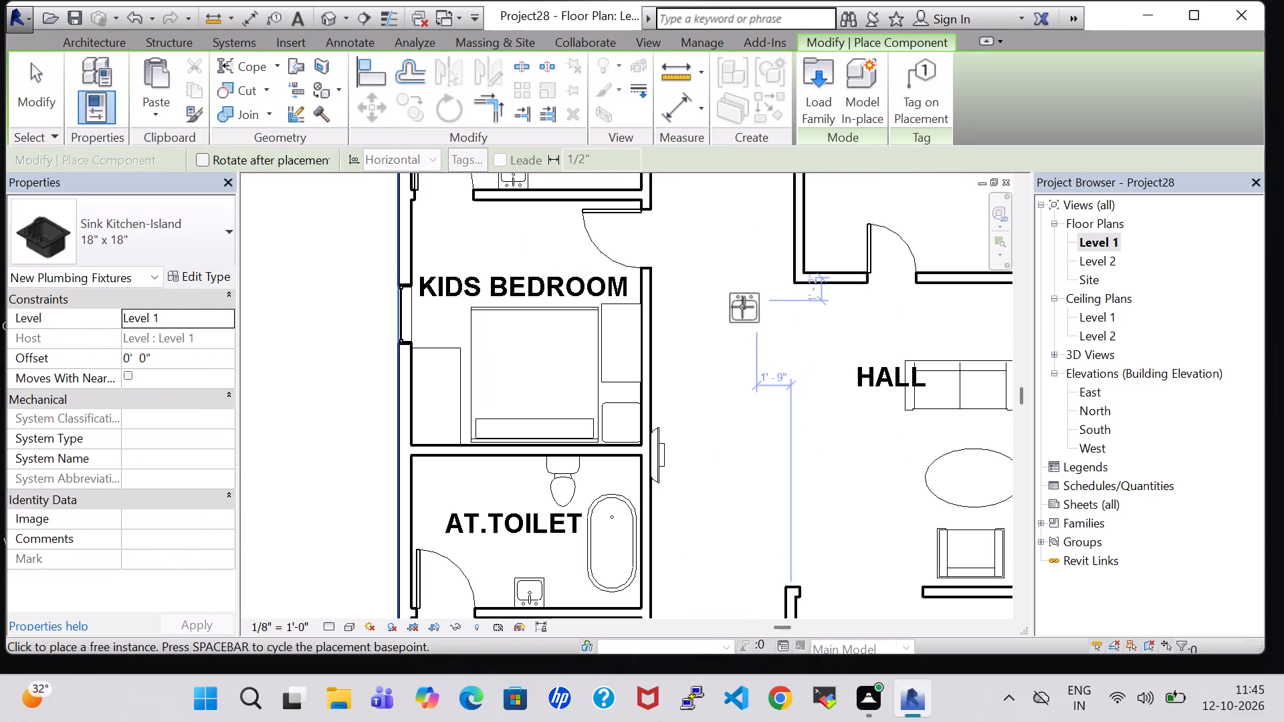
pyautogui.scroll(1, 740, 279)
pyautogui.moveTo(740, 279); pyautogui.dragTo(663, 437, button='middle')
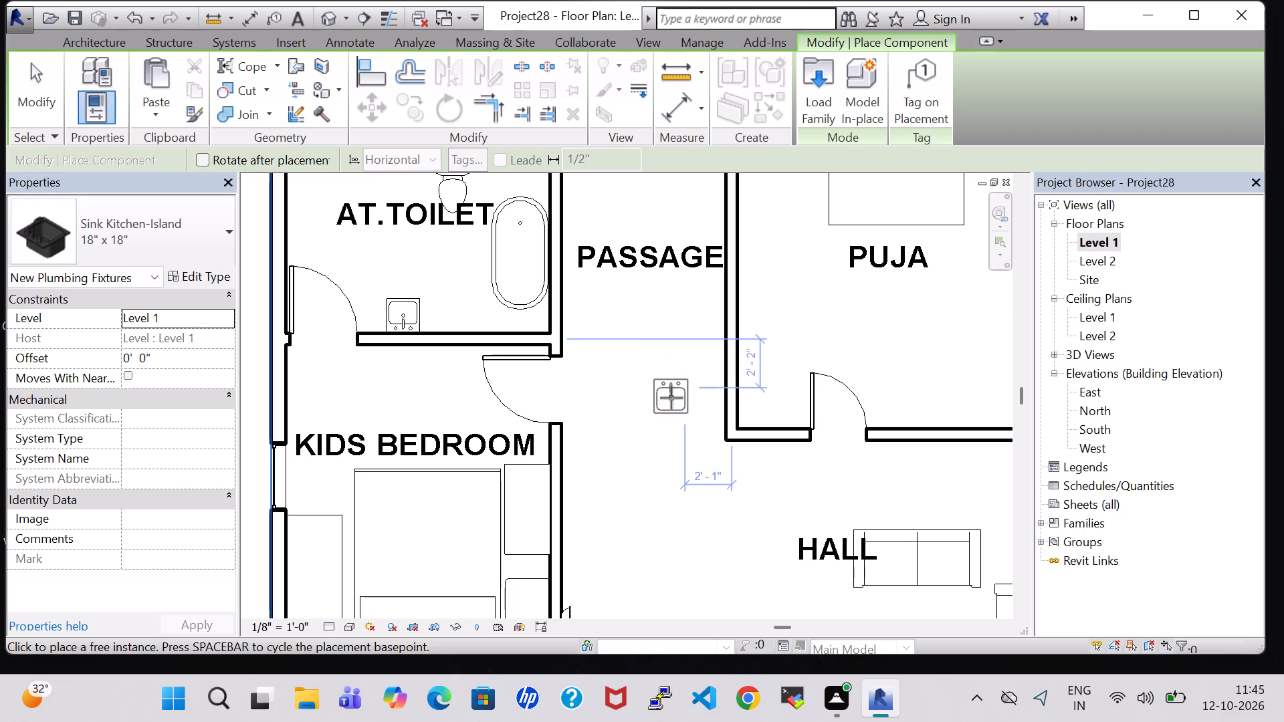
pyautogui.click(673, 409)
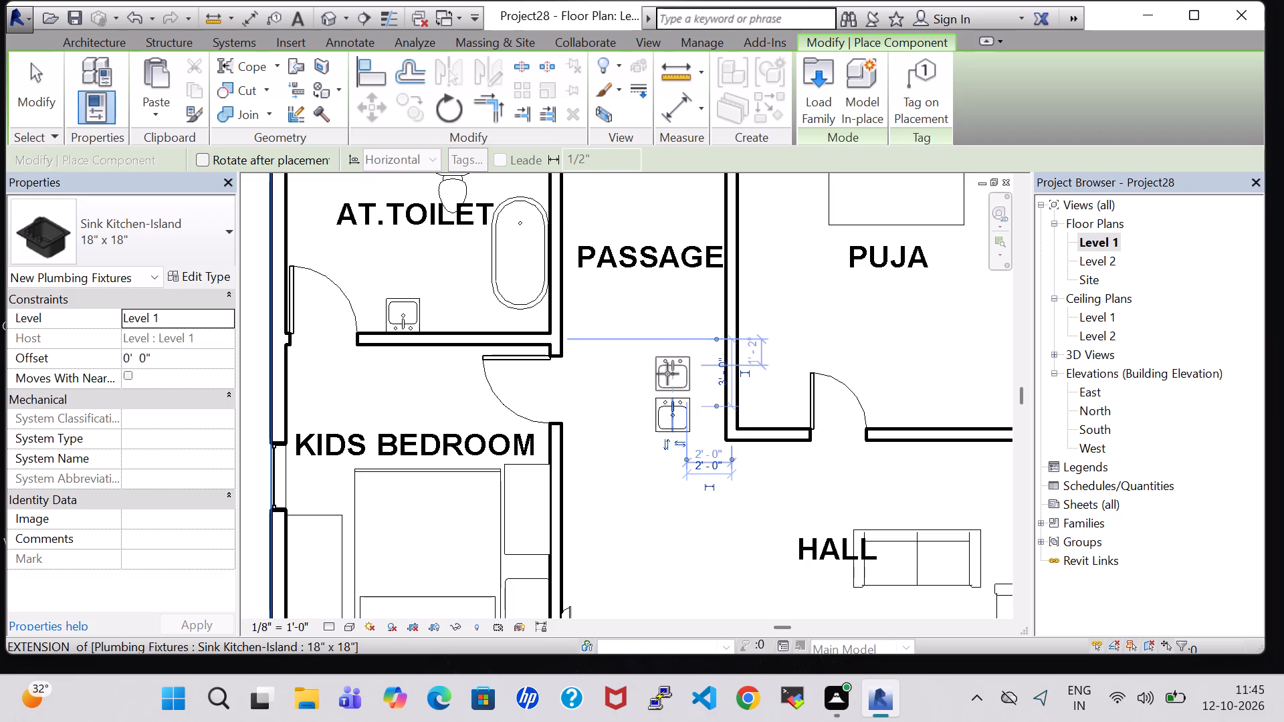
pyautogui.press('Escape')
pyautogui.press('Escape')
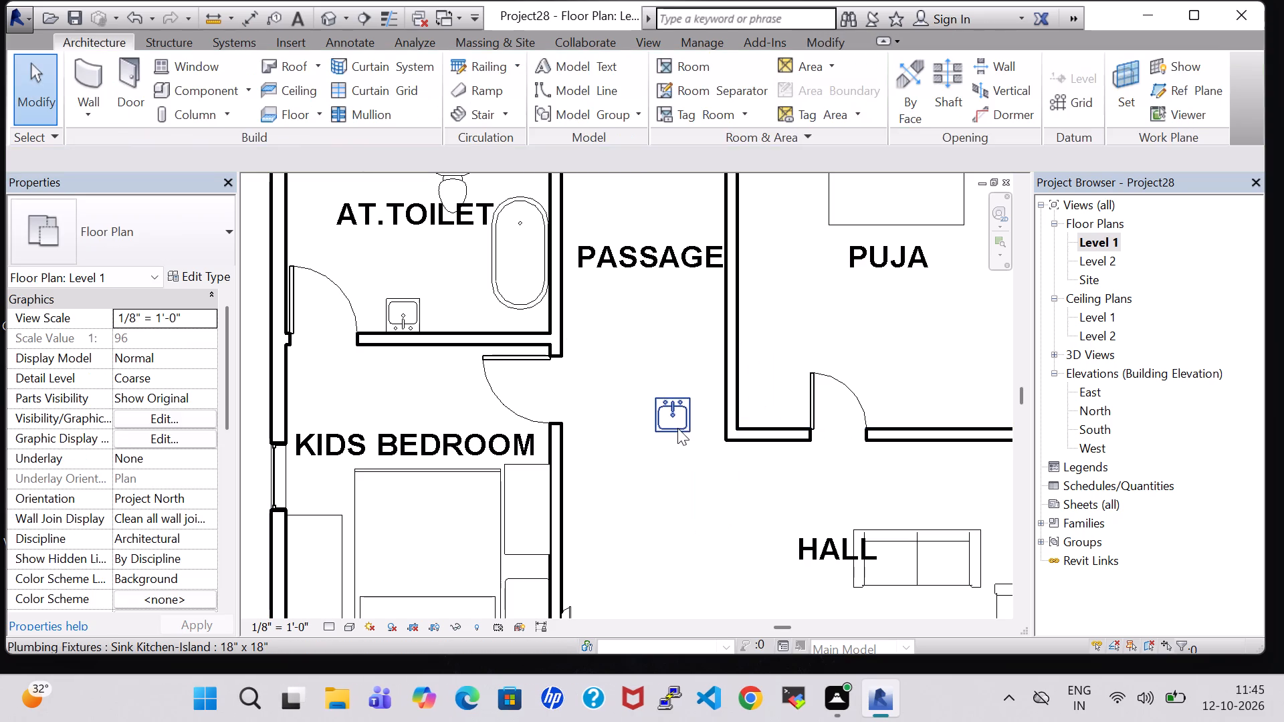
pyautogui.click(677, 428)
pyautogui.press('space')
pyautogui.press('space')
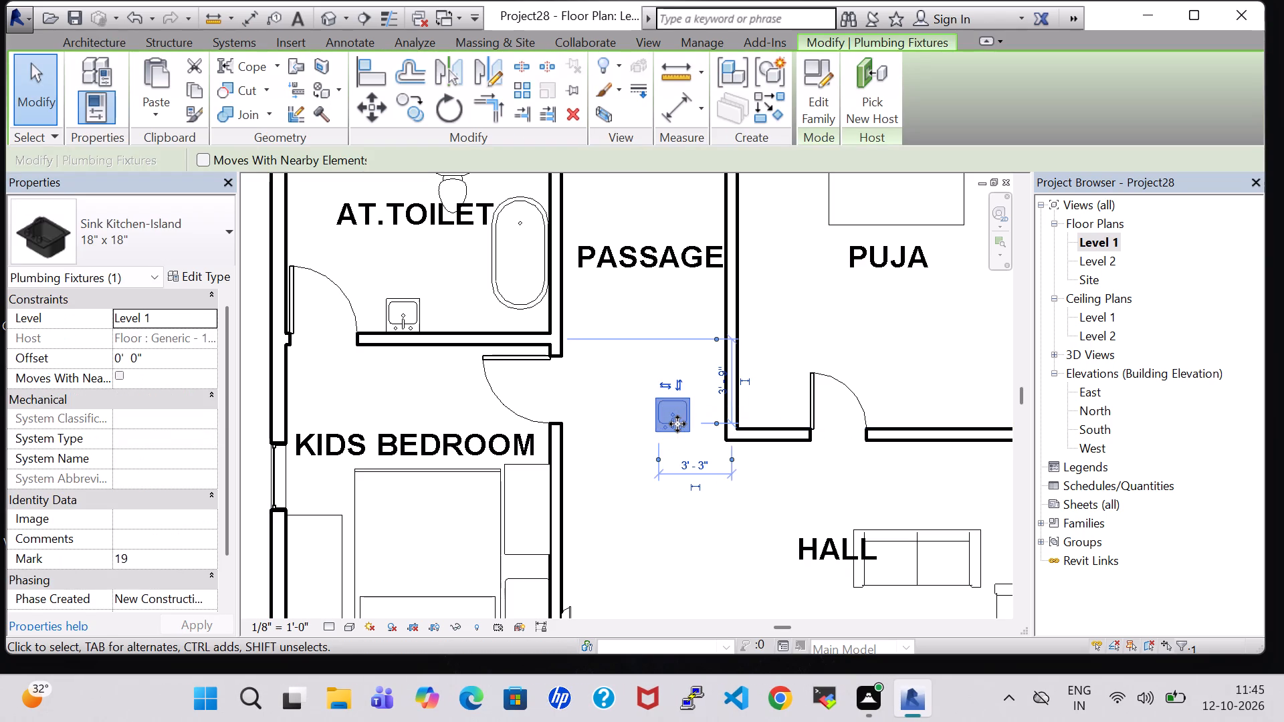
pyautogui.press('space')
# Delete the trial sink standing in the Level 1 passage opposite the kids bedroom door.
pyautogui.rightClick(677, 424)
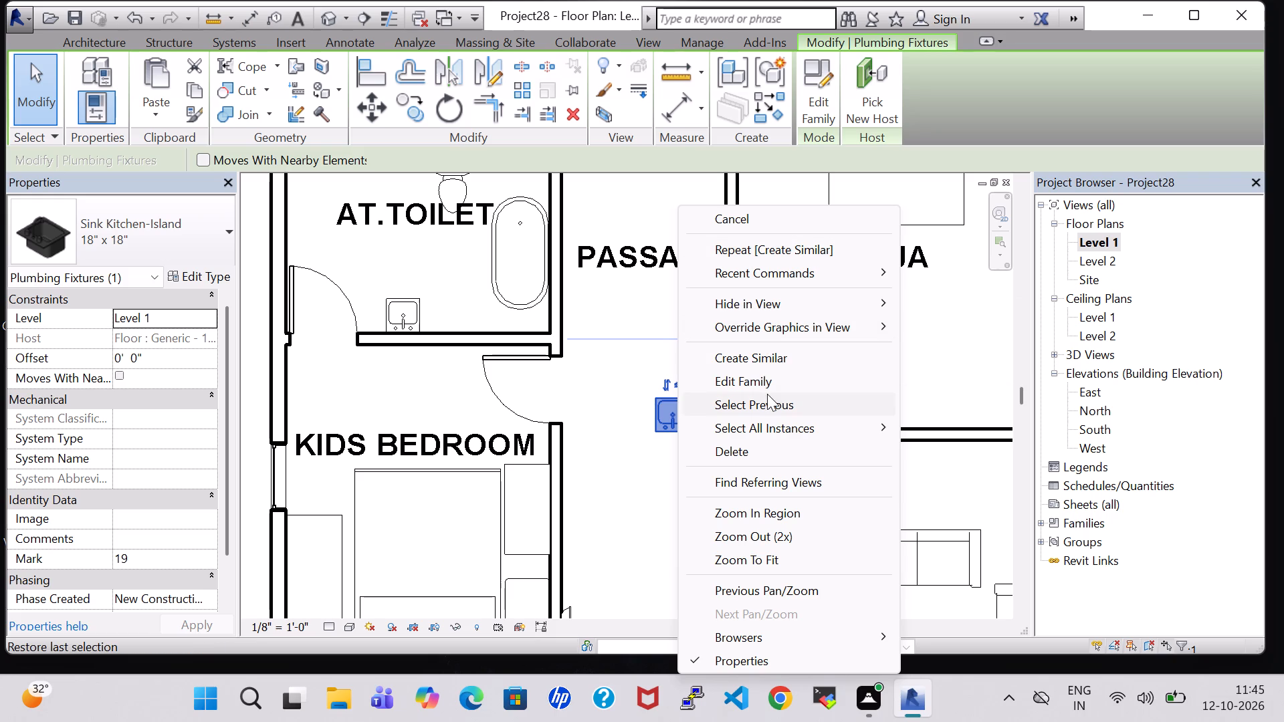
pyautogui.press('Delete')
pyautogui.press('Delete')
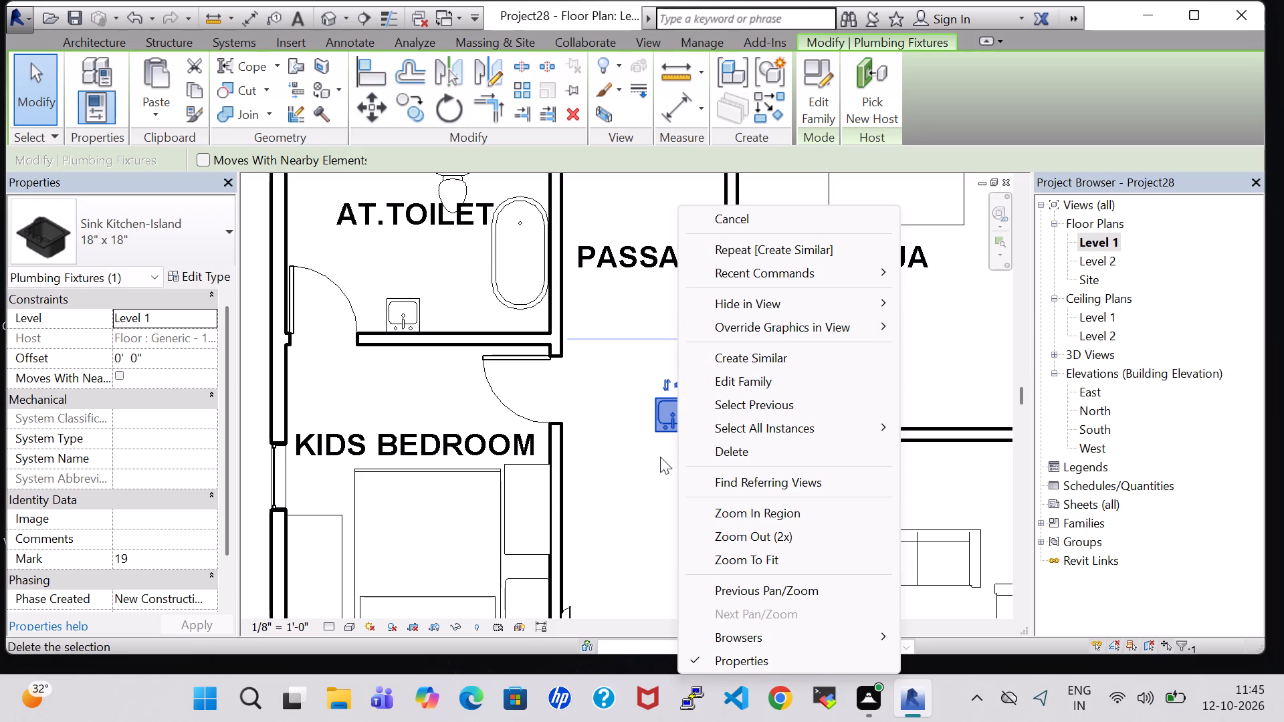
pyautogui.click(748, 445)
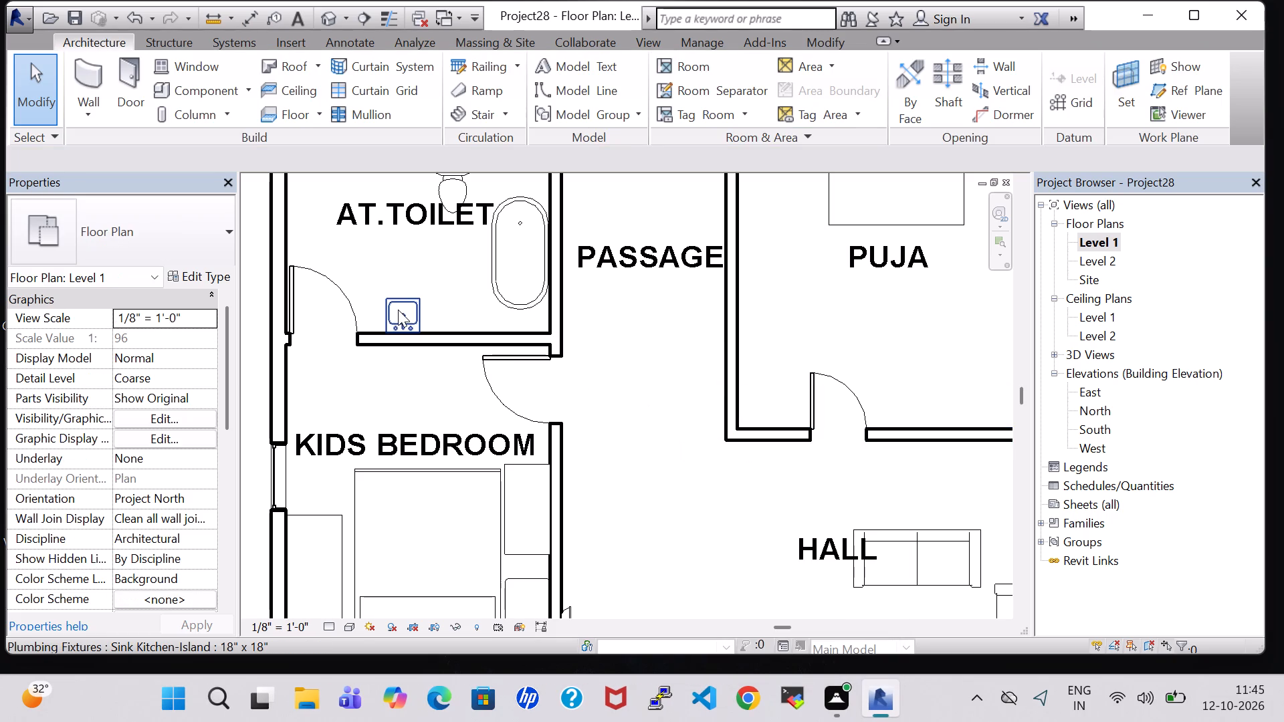
# Place an 18" x 18" Sink Kitchen-Island in the Level 1 passage, taps against the Puja wall, about 9'-3" from the Puja–hall wall.
pyautogui.click(398, 310)
pyautogui.rightClick(398, 310)
pyautogui.click(552, 351)
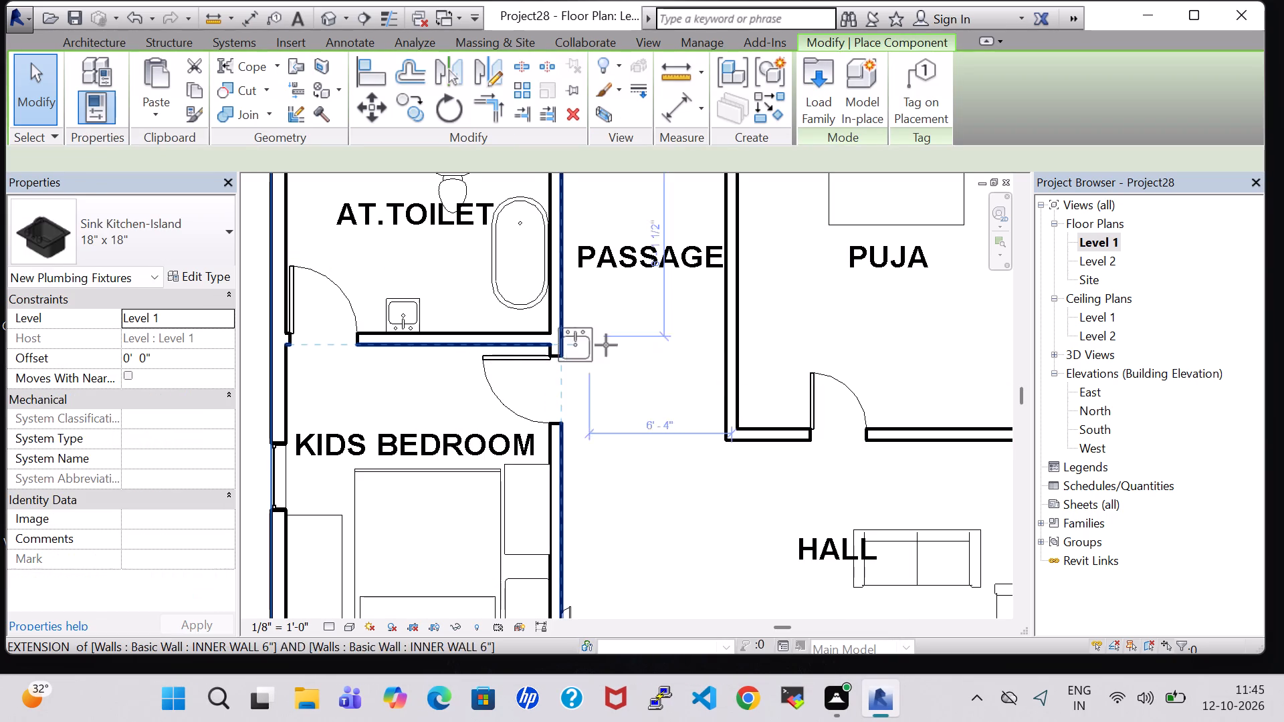
pyautogui.press('space')
pyautogui.press('space')
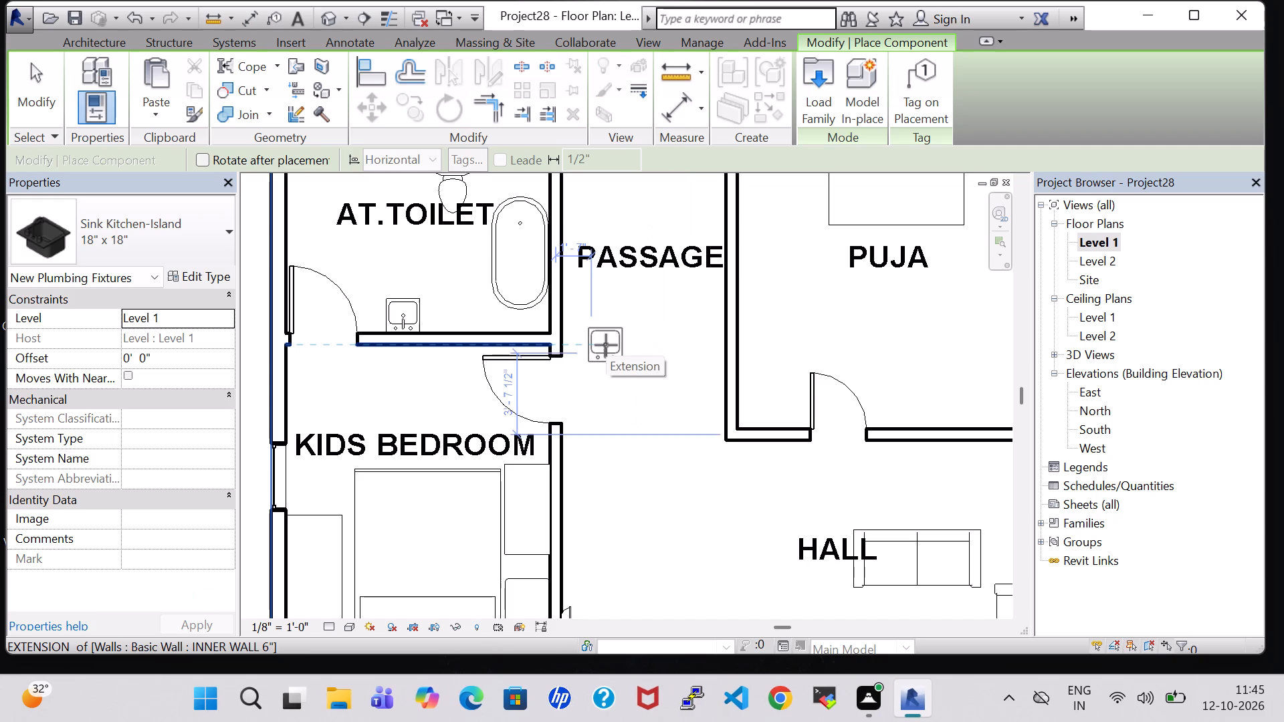
pyautogui.press('space')
pyautogui.moveTo(607, 345); pyautogui.dragTo(601, 564, button='middle')
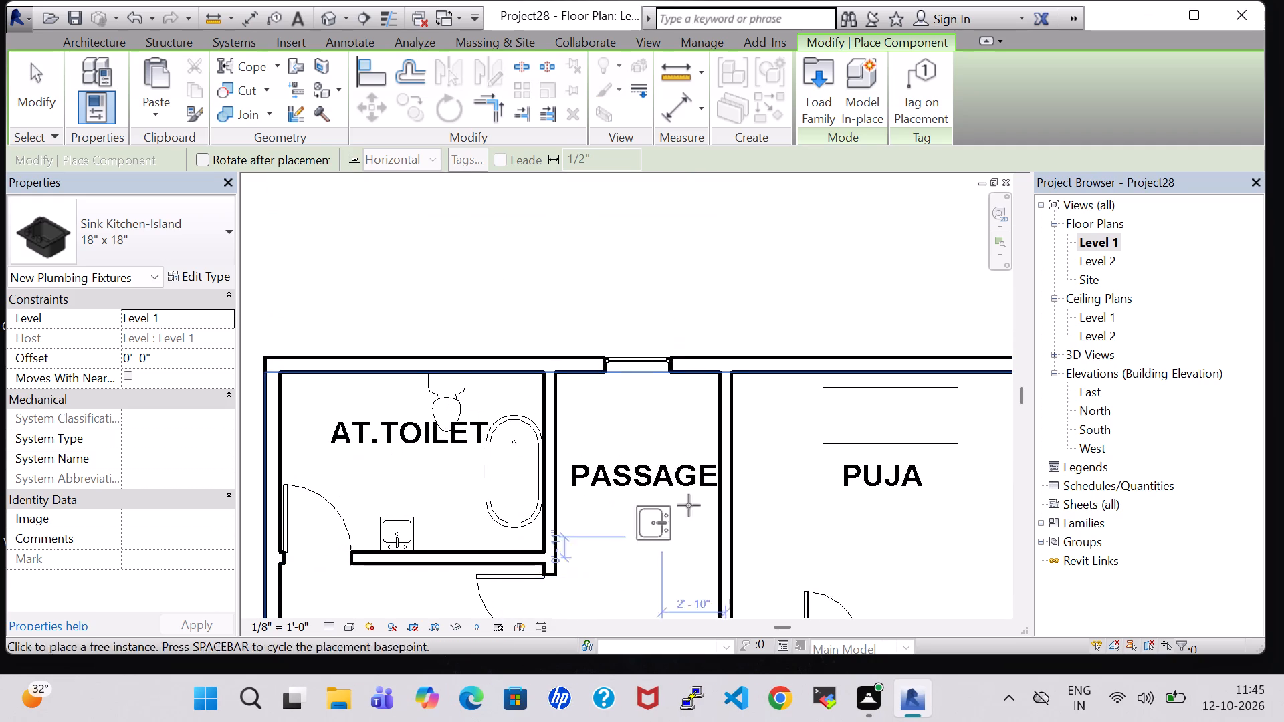
pyautogui.scroll(-1, 737, 455)
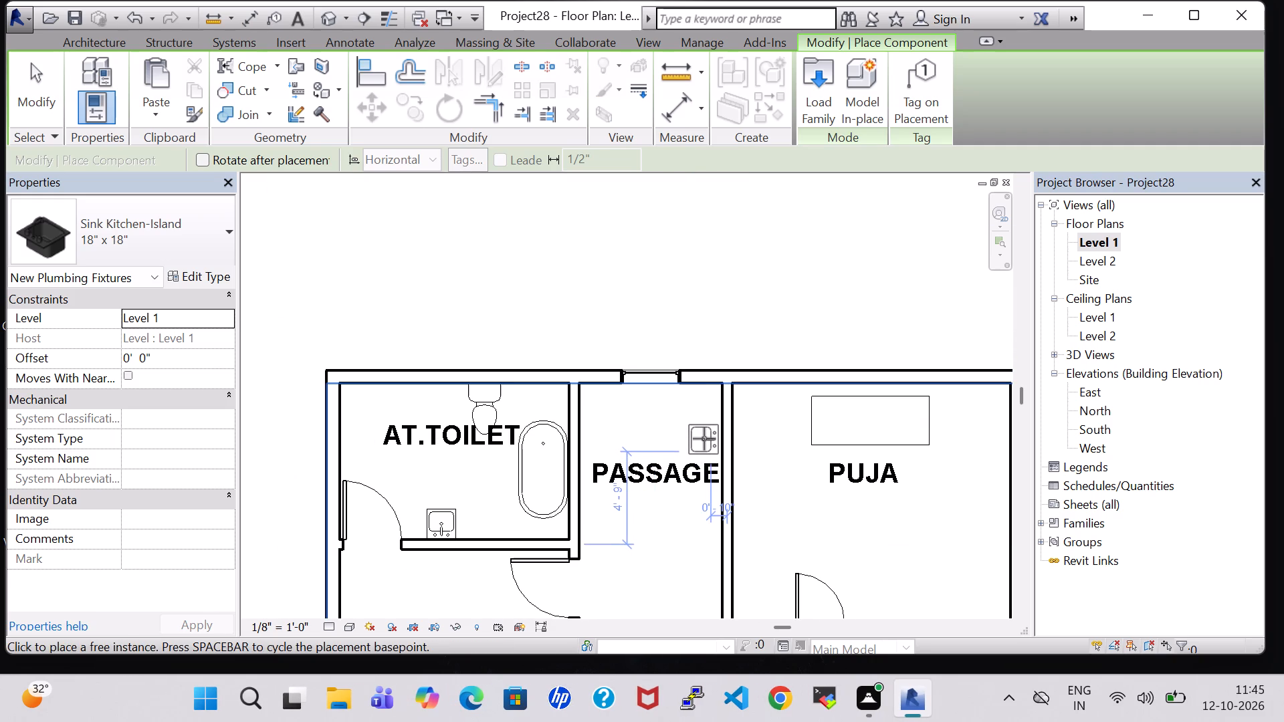
pyautogui.scroll(6, 704, 439)
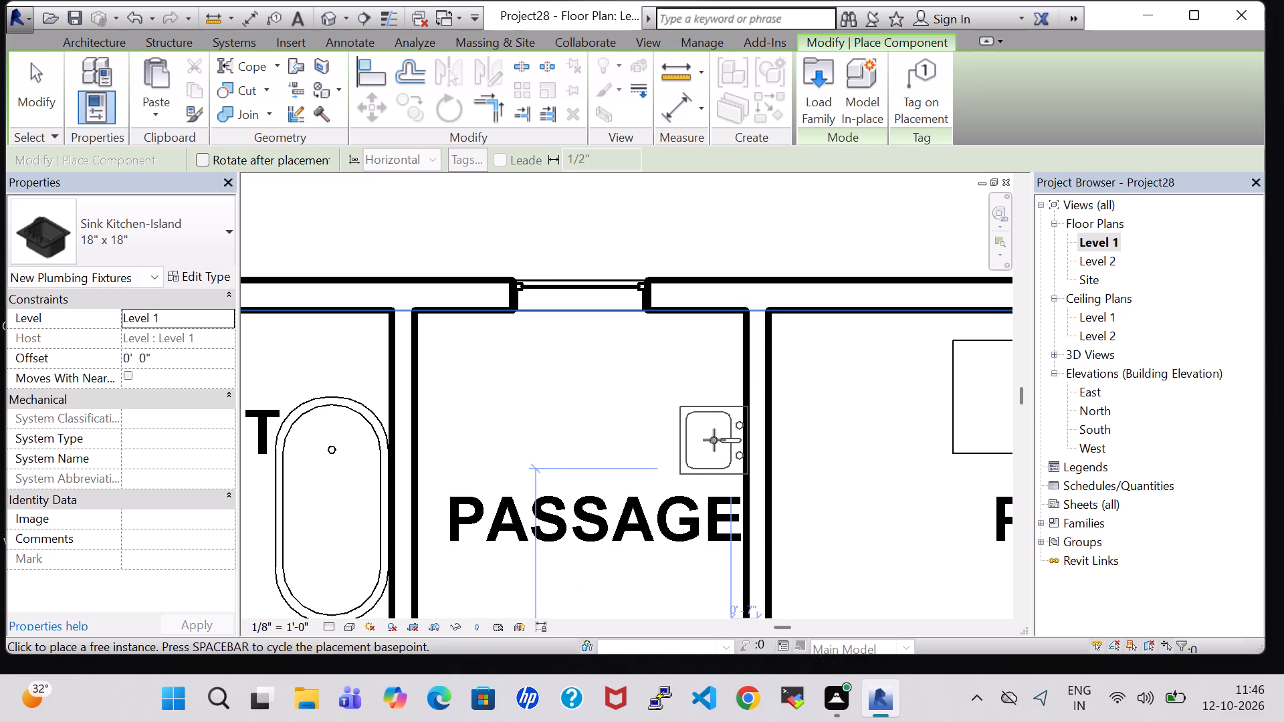
pyautogui.click(714, 440)
pyautogui.scroll(-6, 714, 440)
pyautogui.moveTo(714, 440); pyautogui.dragTo(673, 302, button='middle')
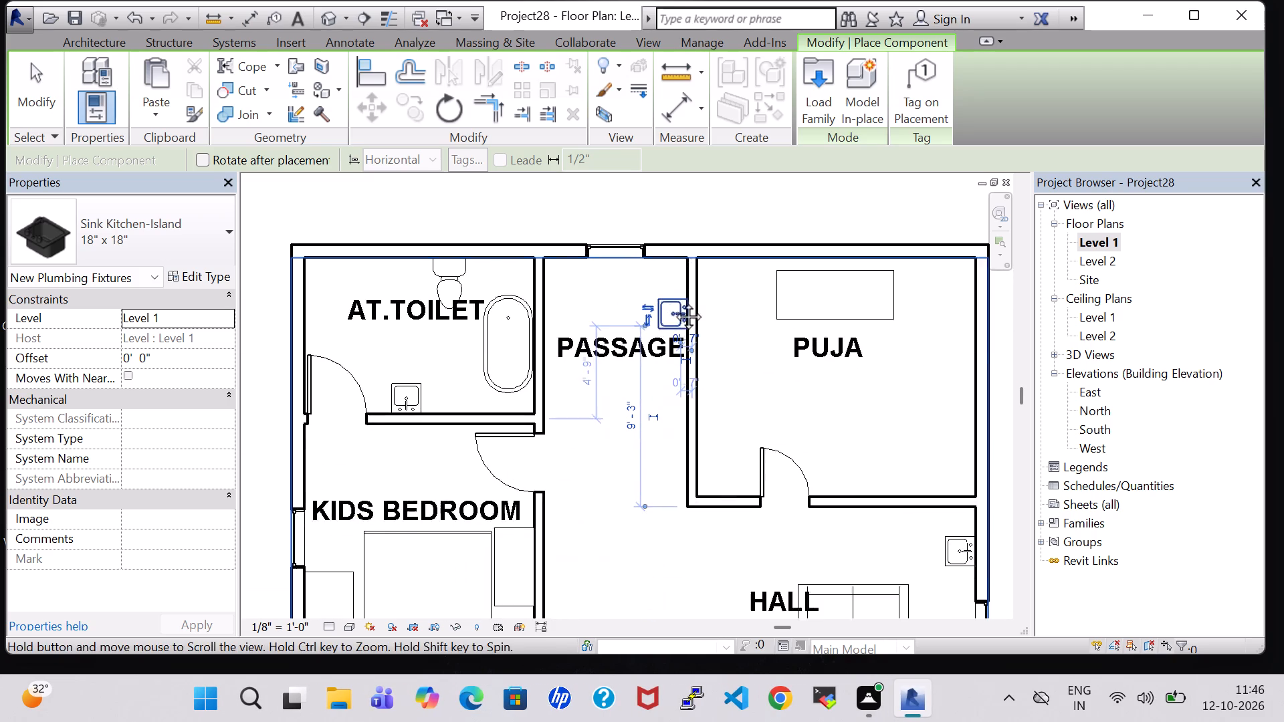
pyautogui.moveTo(673, 302); pyautogui.dragTo(673, 297, button='middle')
pyautogui.scroll(-2, 866, 435)
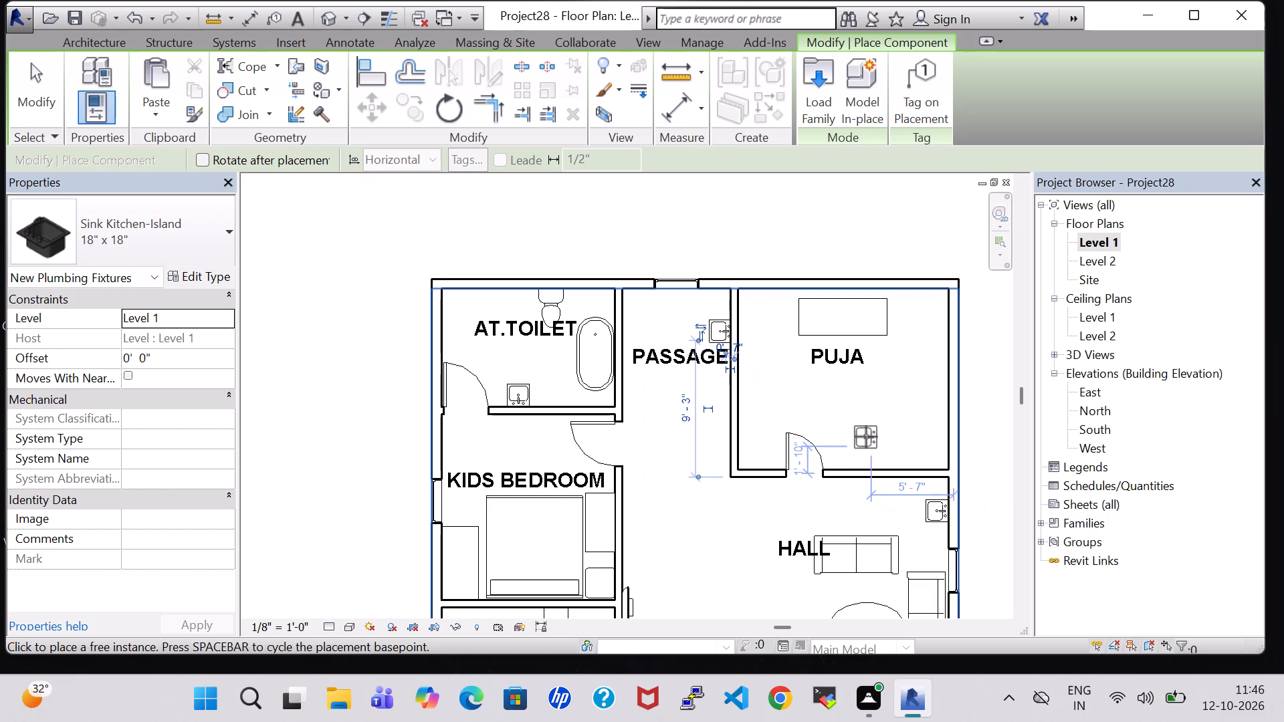
pyautogui.press('Escape')
pyautogui.press('Escape')
# Examine the open Level 2 rooms and balcony of the 3D model from above, from the front and the right side.
pyautogui.doubleClick(1084, 259)
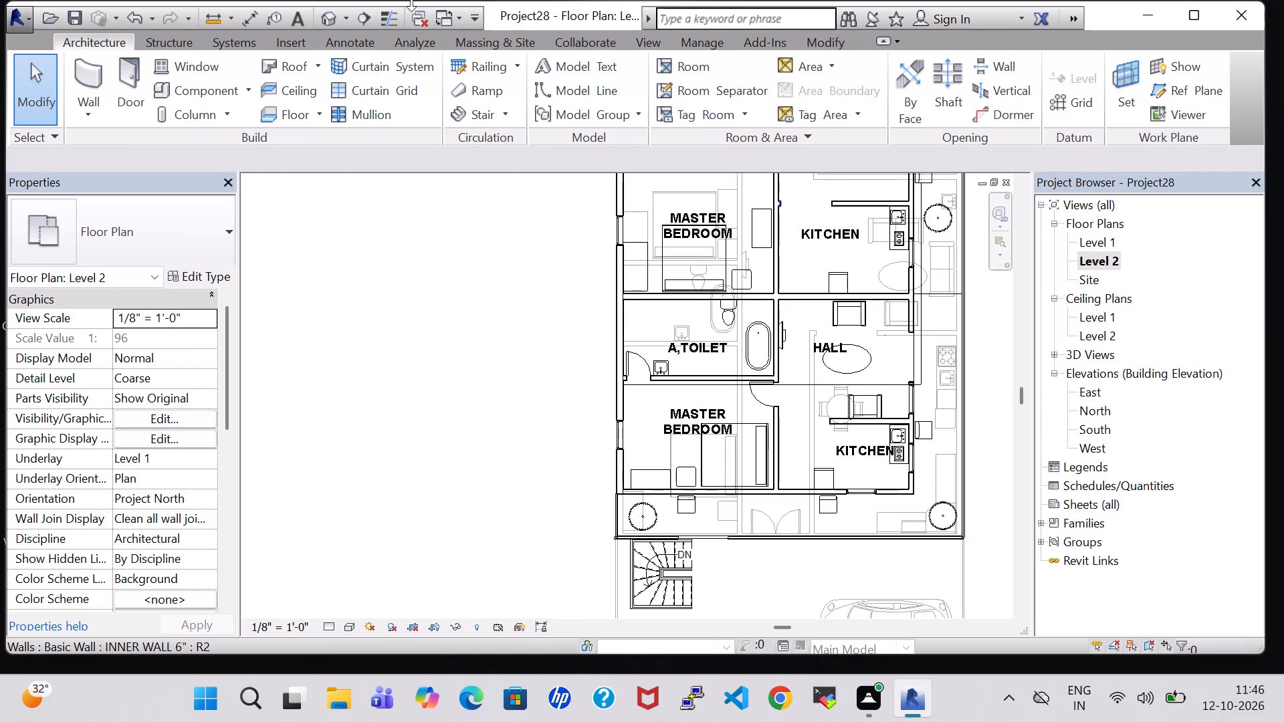
pyautogui.click(322, 16)
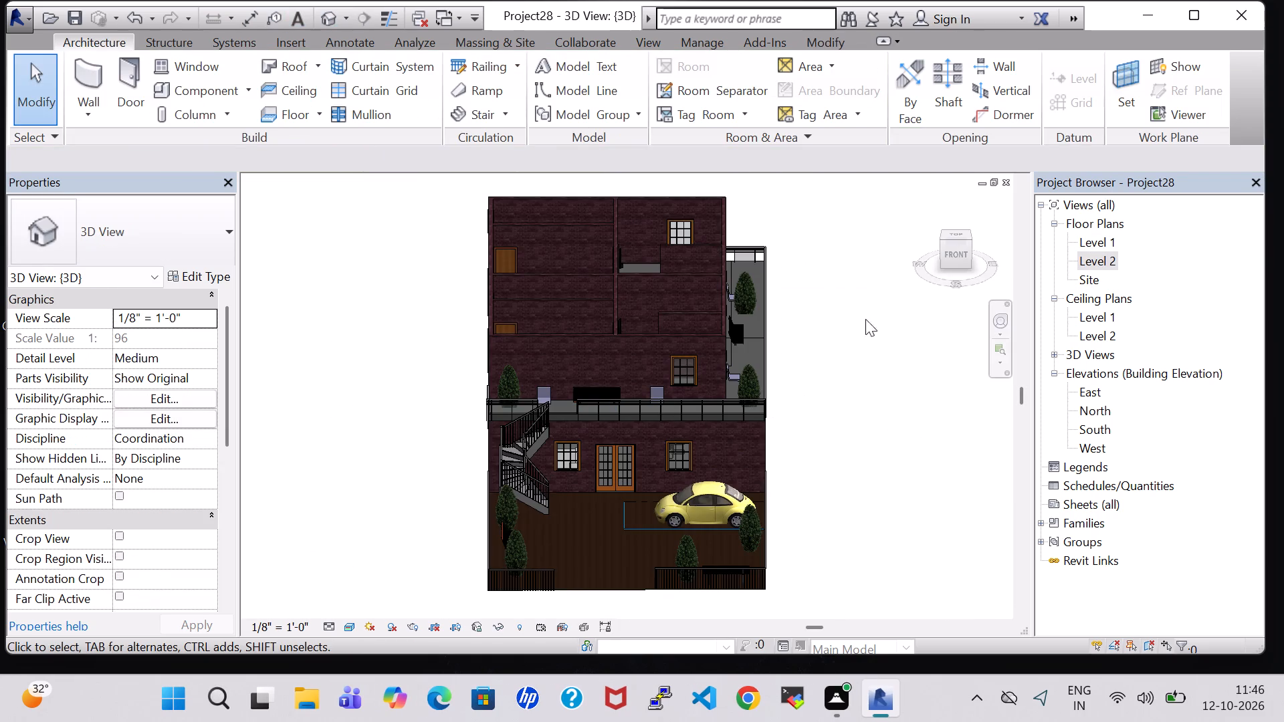
pyautogui.keyDown('shift'); pyautogui.moveTo(829, 295); pyautogui.dragTo(827, 401, button='middle'); pyautogui.keyUp('shift')
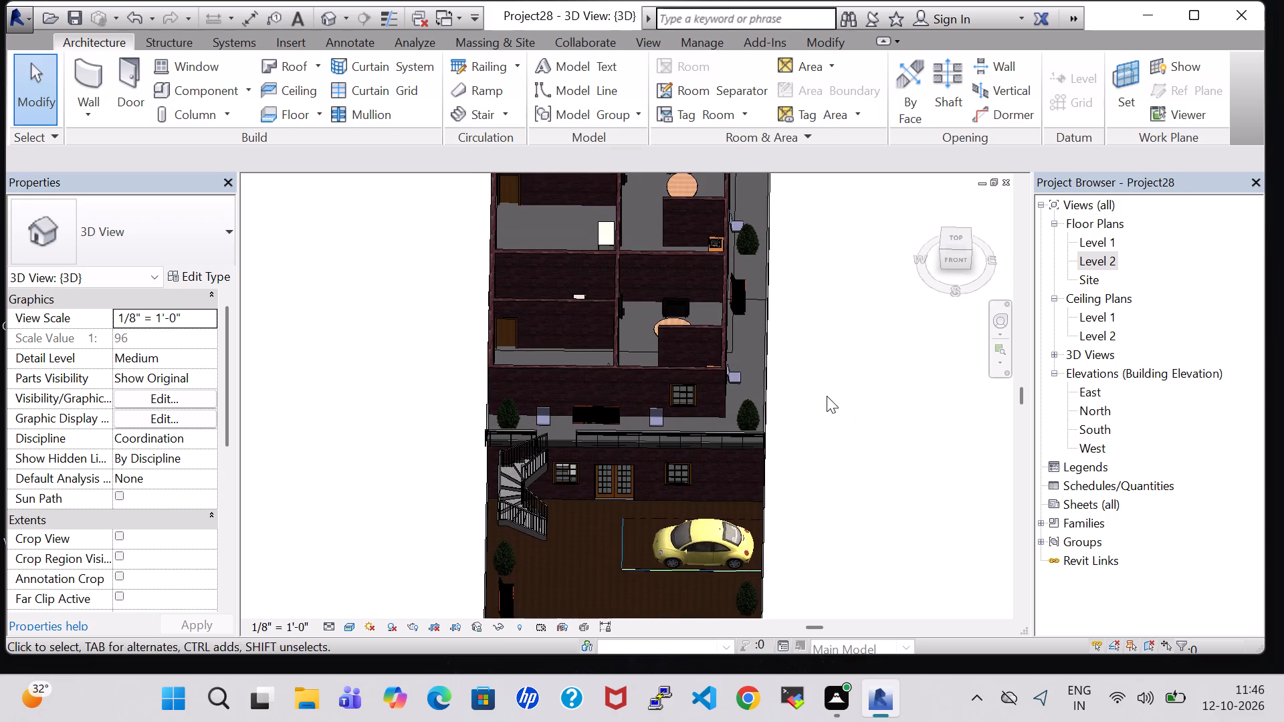
pyautogui.scroll(1, 830, 384)
pyautogui.moveTo(830, 380); pyautogui.dragTo(792, 518, button='middle')
pyautogui.keyDown('shift'); pyautogui.moveTo(794, 508); pyautogui.dragTo(738, 412, button='middle'); pyautogui.keyUp('shift')
pyautogui.keyDown('shift'); pyautogui.scroll(1, 792, 507); pyautogui.keyUp('shift')
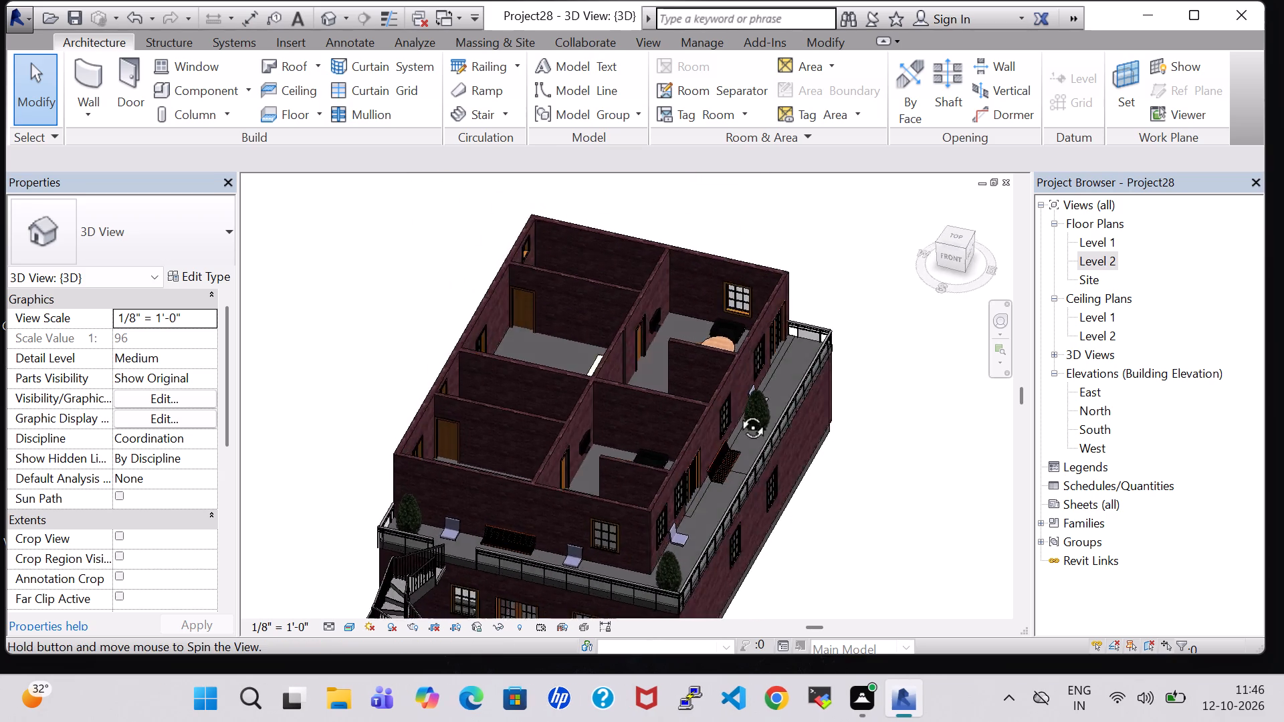
pyautogui.keyDown('shift'); pyautogui.moveTo(738, 412); pyautogui.dragTo(733, 383, button='middle'); pyautogui.keyUp('shift')
pyautogui.keyDown('shift'); pyautogui.moveTo(766, 297); pyautogui.dragTo(760, 429, button='middle'); pyautogui.keyUp('shift')
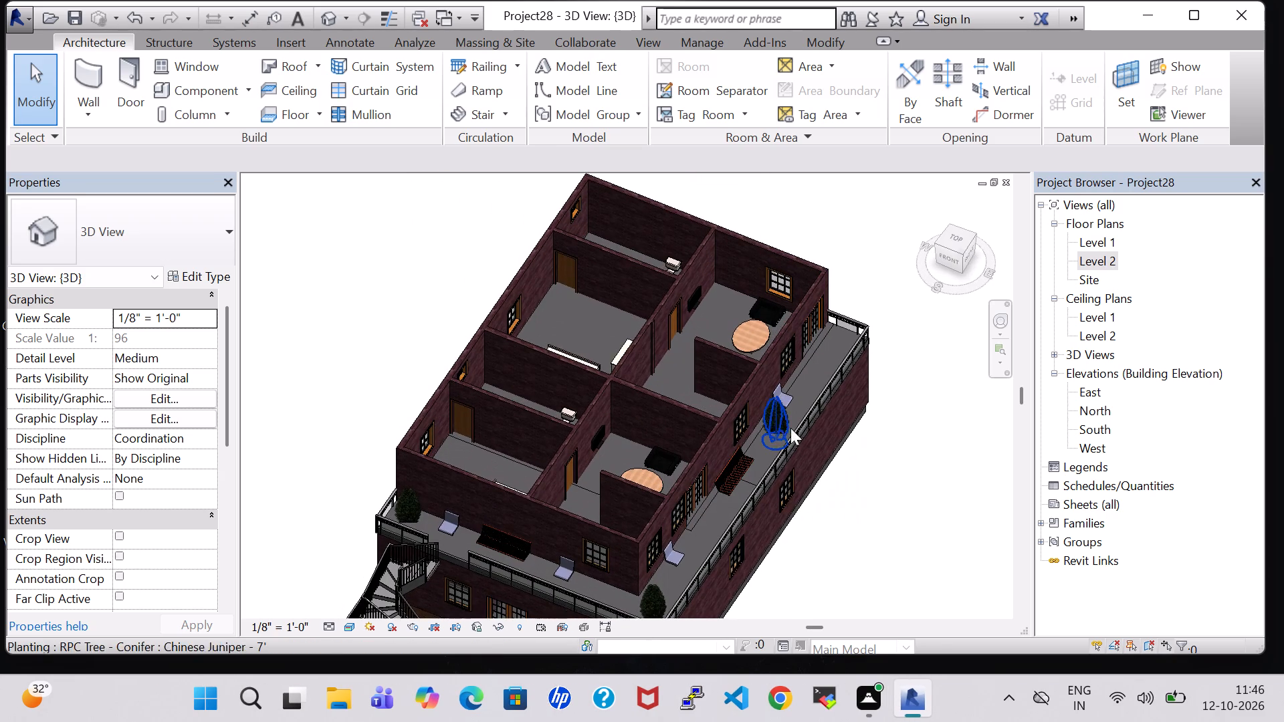
pyautogui.moveTo(848, 511); pyautogui.dragTo(750, 507, button='middle')
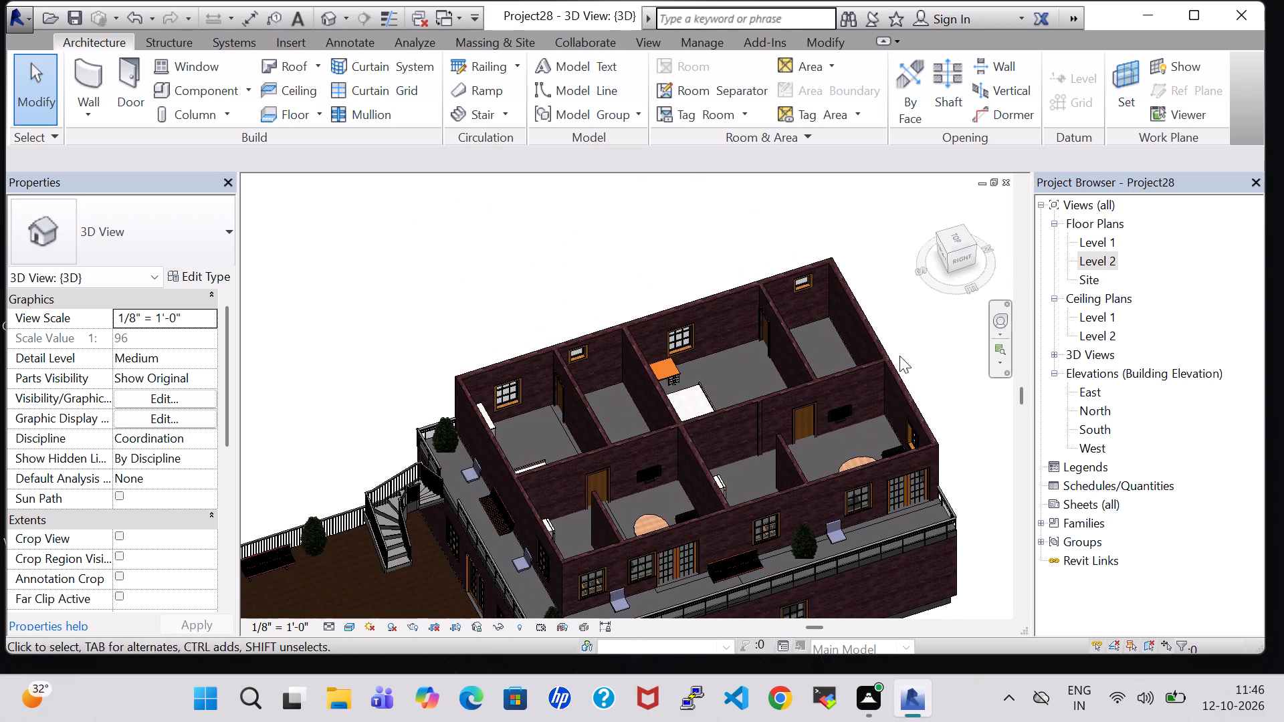
pyautogui.moveTo(973, 580); pyautogui.dragTo(954, 540, button='middle')
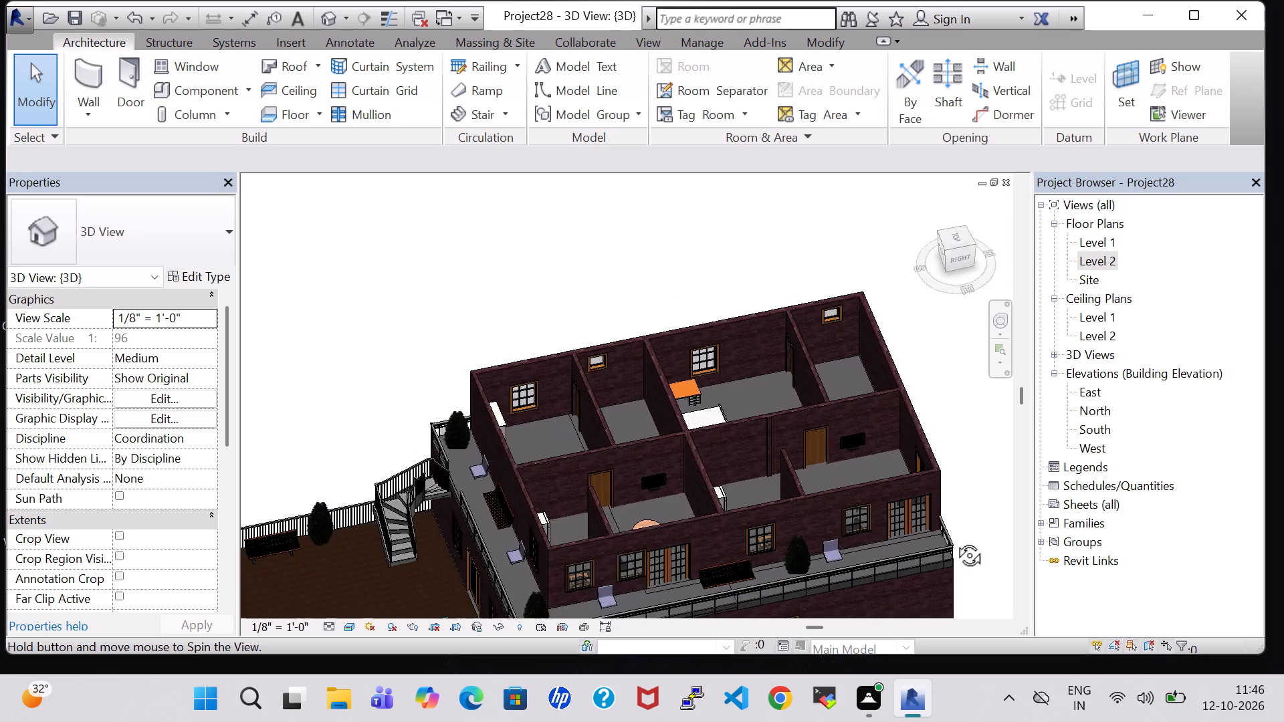
# Examine the 3D model from the front and from above, covering the Level 2 rooms, balcony, spiral stair and car parking area.
pyautogui.moveTo(954, 540); pyautogui.dragTo(976, 457, button='middle')
pyautogui.moveTo(508, 315); pyautogui.dragTo(643, 324, button='middle')
pyautogui.keyDown('shift'); pyautogui.scroll(1, 508, 315); pyautogui.keyUp('shift')
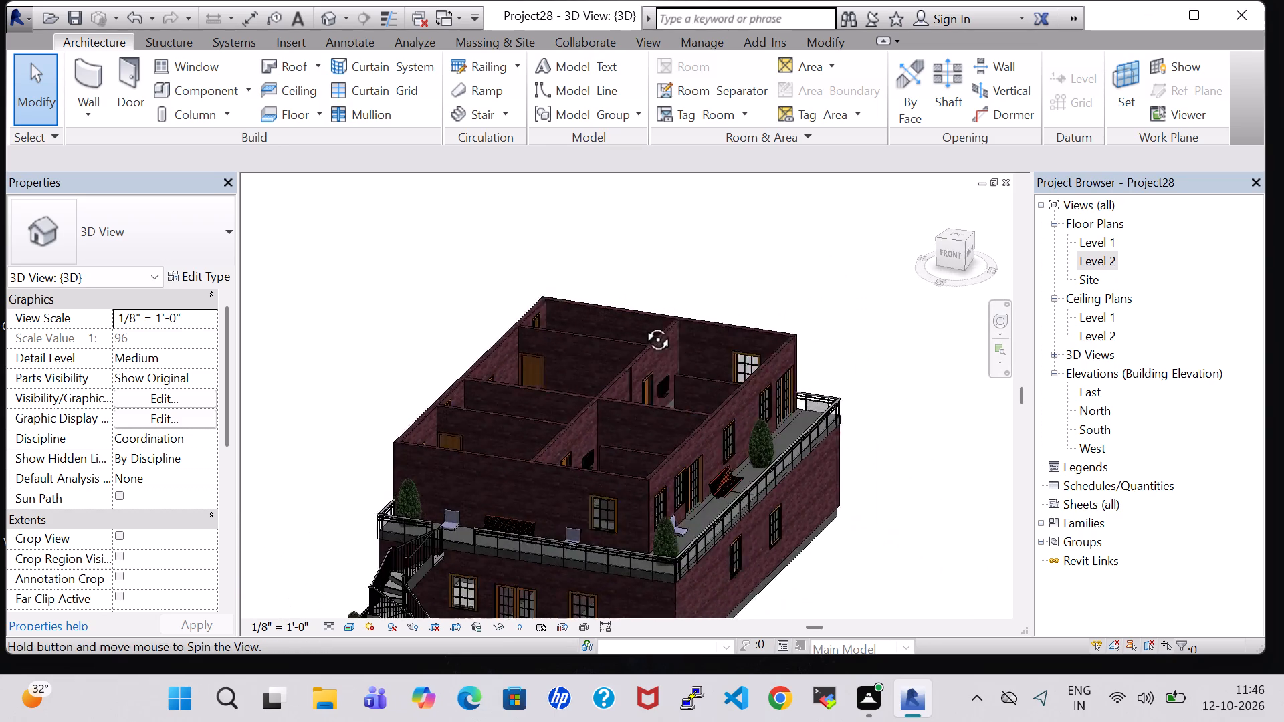
pyautogui.moveTo(643, 324); pyautogui.dragTo(645, 324, button='middle')
pyautogui.moveTo(796, 507); pyautogui.dragTo(825, 497, button='middle')
pyautogui.keyDown('shift'); pyautogui.middleClick(825, 497); pyautogui.keyUp('shift')
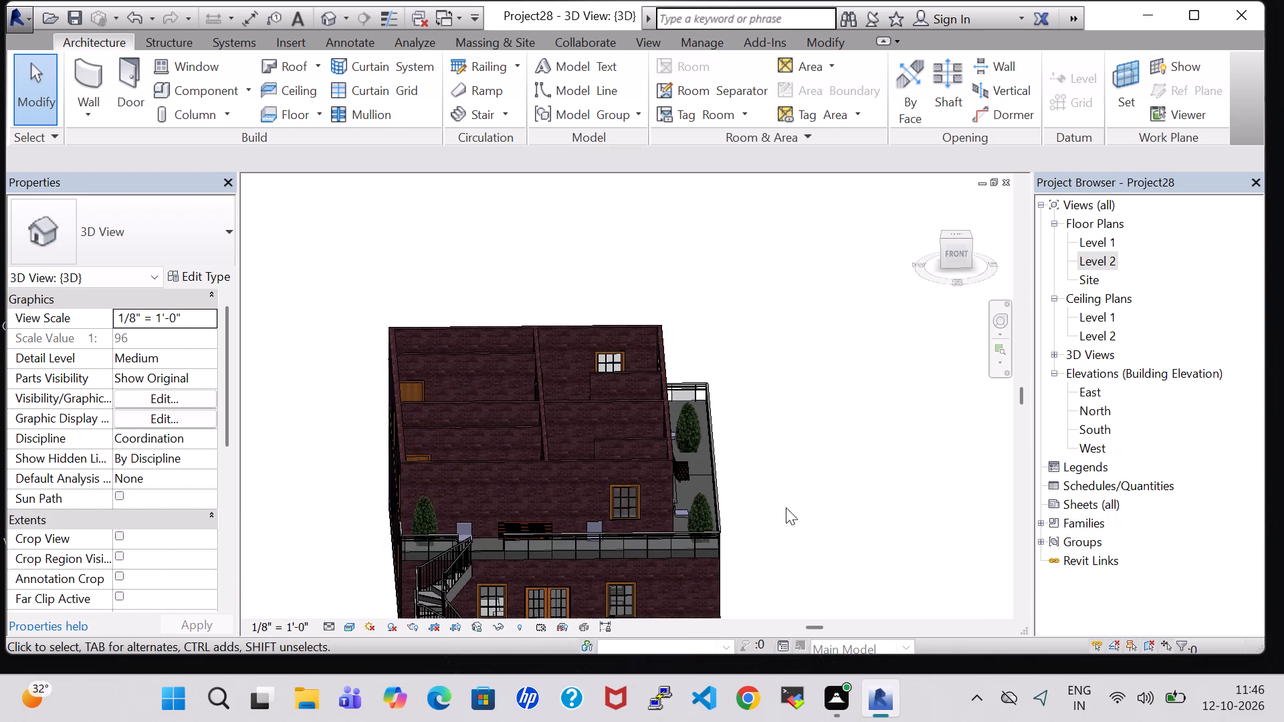
pyautogui.moveTo(786, 507); pyautogui.dragTo(808, 409, button='middle')
pyautogui.scroll(1, 786, 507)
pyautogui.scroll(-3, 810, 404)
pyautogui.keyDown('shift'); pyautogui.moveTo(825, 415); pyautogui.dragTo(815, 517, button='middle'); pyautogui.keyUp('shift')
pyautogui.moveTo(815, 402); pyautogui.dragTo(822, 422, button='middle')
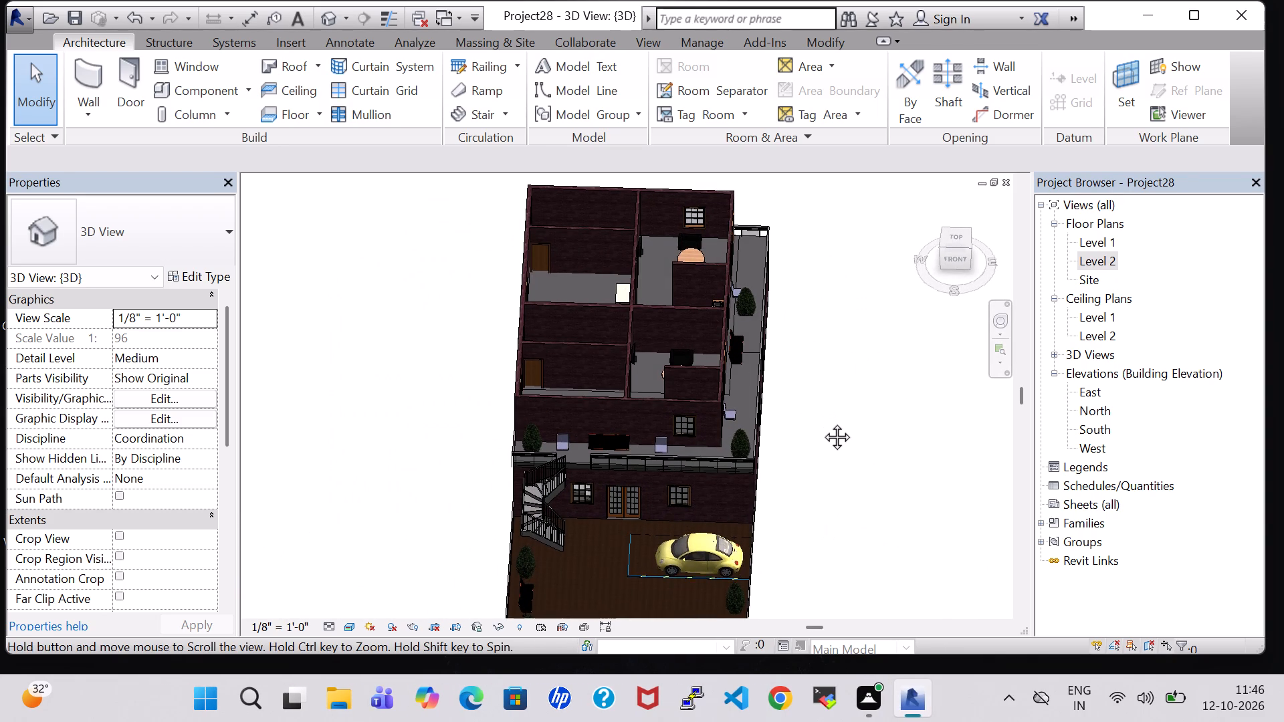
pyautogui.moveTo(822, 422); pyautogui.dragTo(822, 430, button='middle')
pyautogui.scroll(-2, 822, 430)
pyautogui.scroll(3, 822, 430)
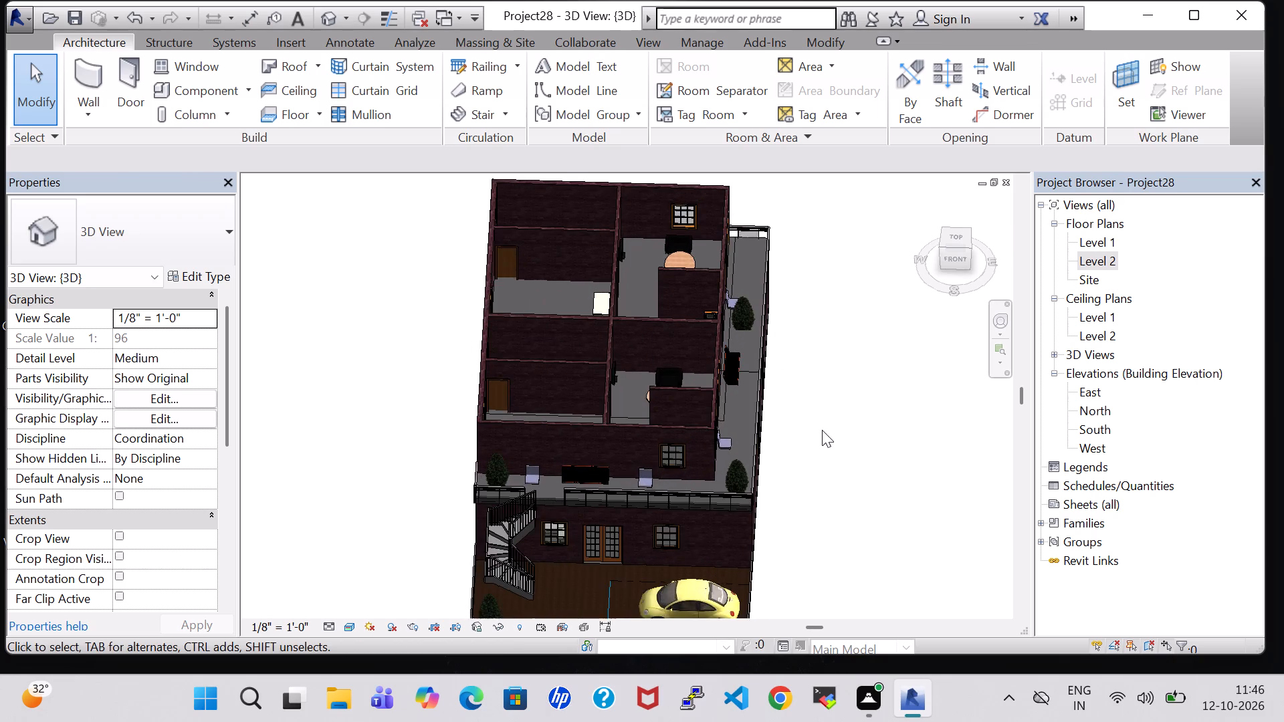
pyautogui.scroll(1, 822, 430)
pyautogui.moveTo(822, 430); pyautogui.dragTo(822, 377, button='middle')
pyautogui.scroll(-3, 819, 374)
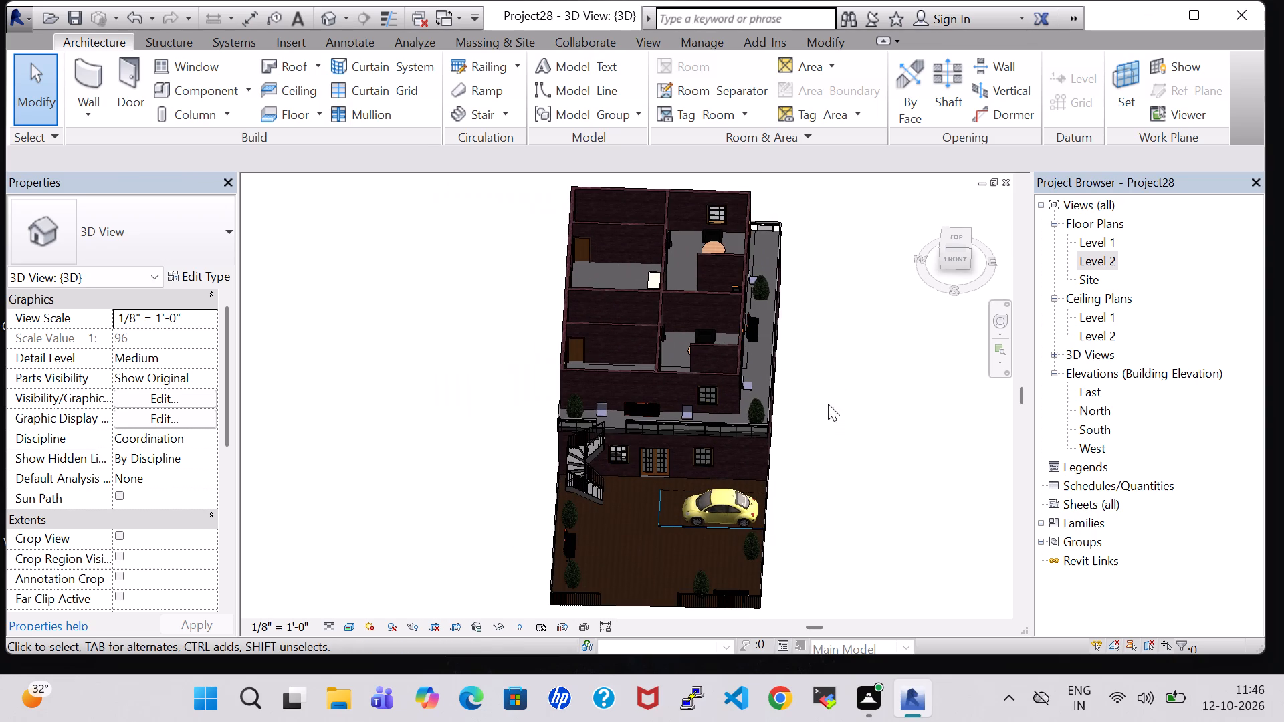
pyautogui.click(842, 463)
# Look over the Level 1 floor plan and the Level 2 floor plan with its rooms and balcony.
pyautogui.doubleClick(1095, 241)
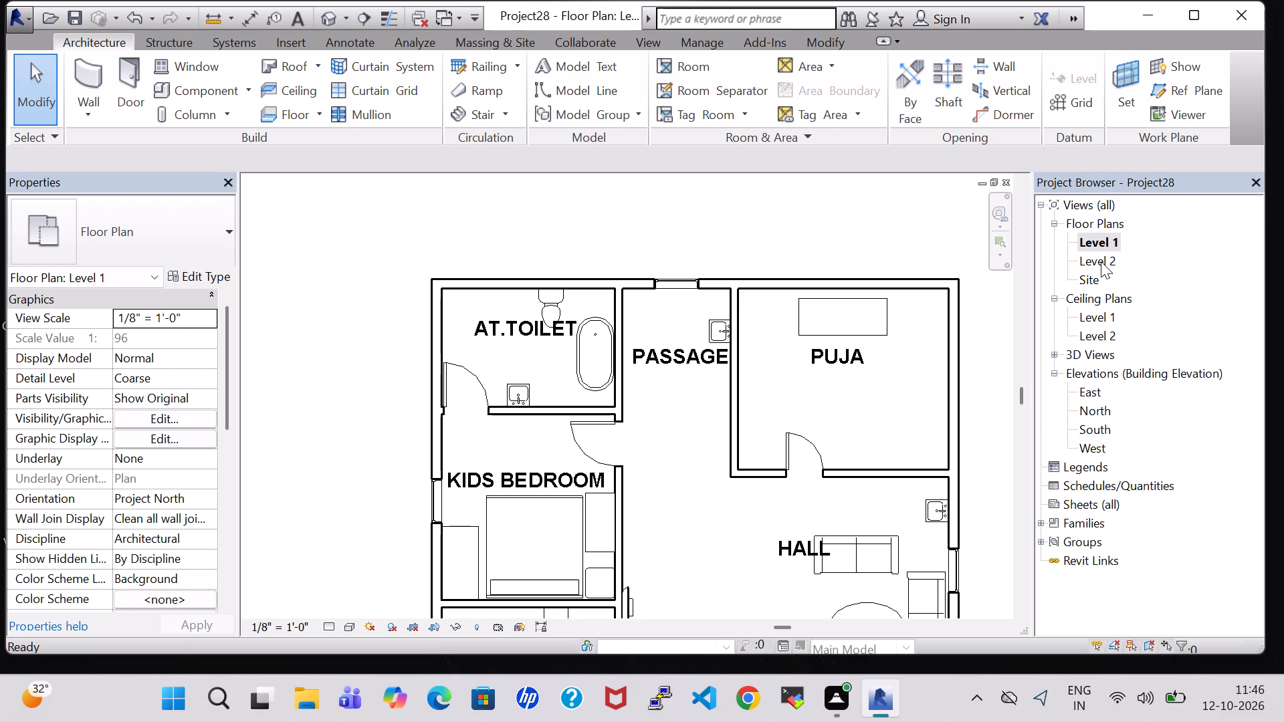
pyautogui.doubleClick(1101, 261)
pyautogui.click(547, 300)
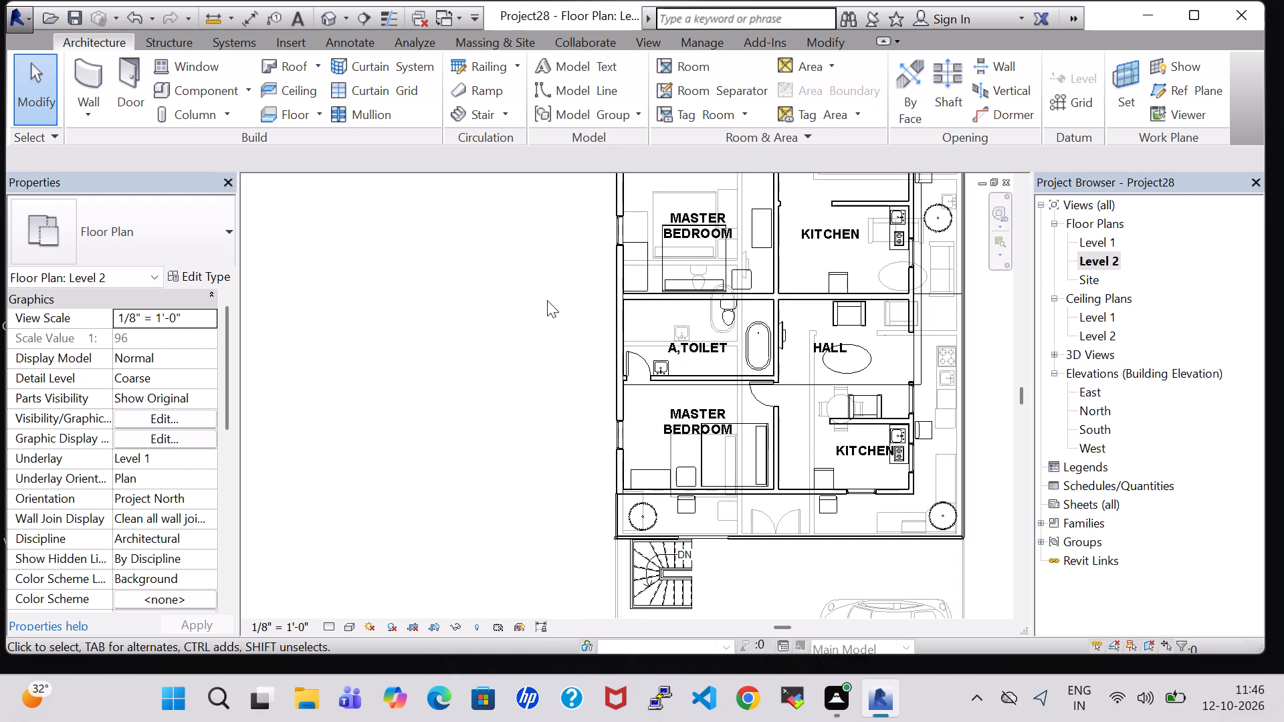
pyautogui.scroll(-3, 547, 300)
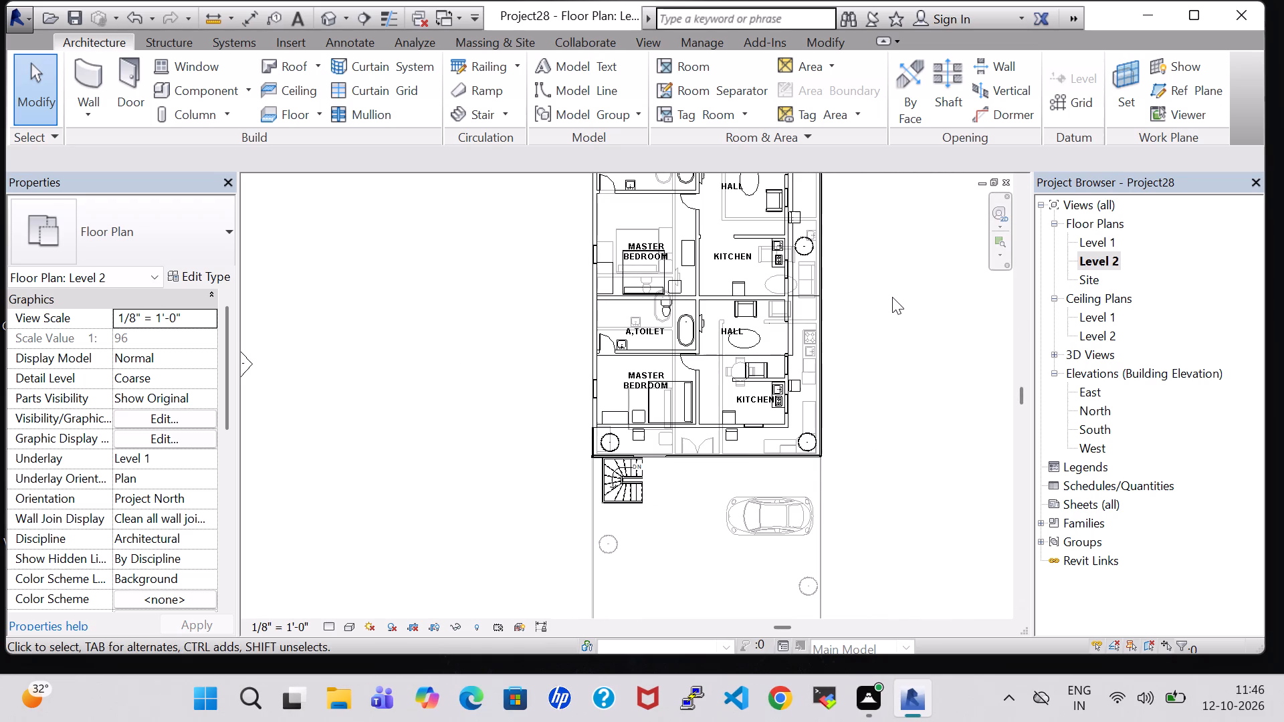
pyautogui.click(892, 297)
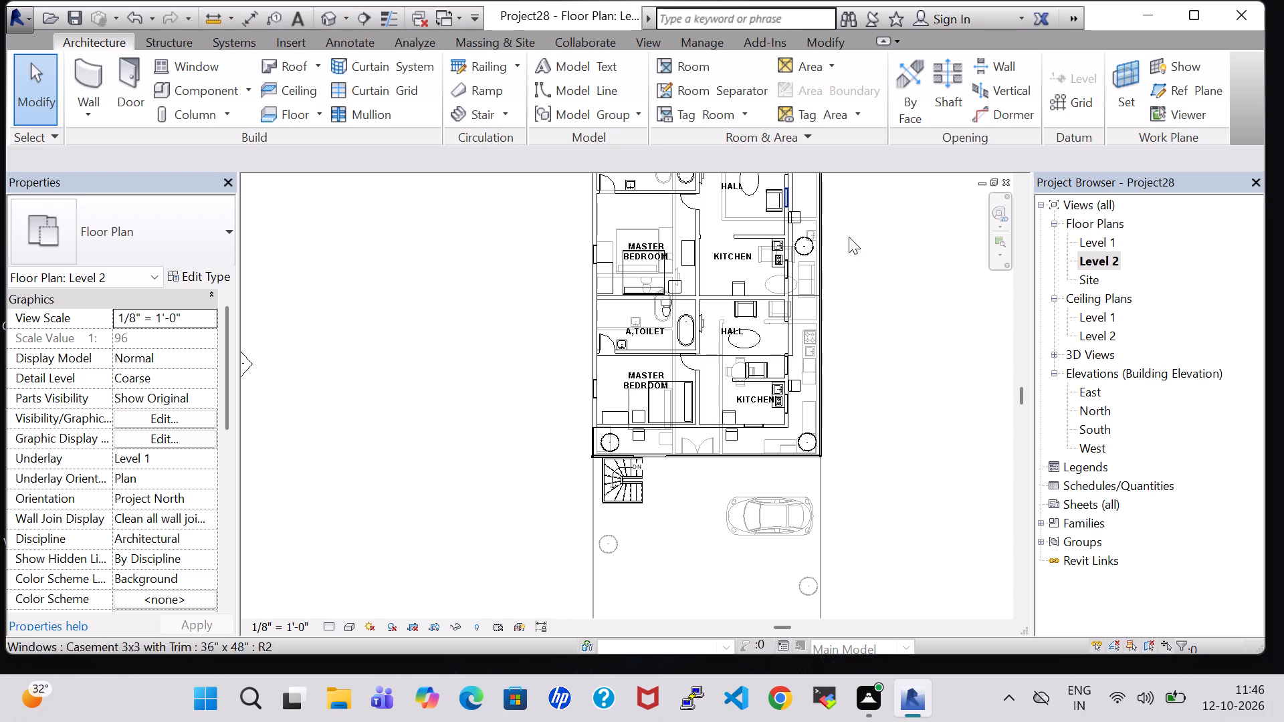
pyautogui.click(953, 283)
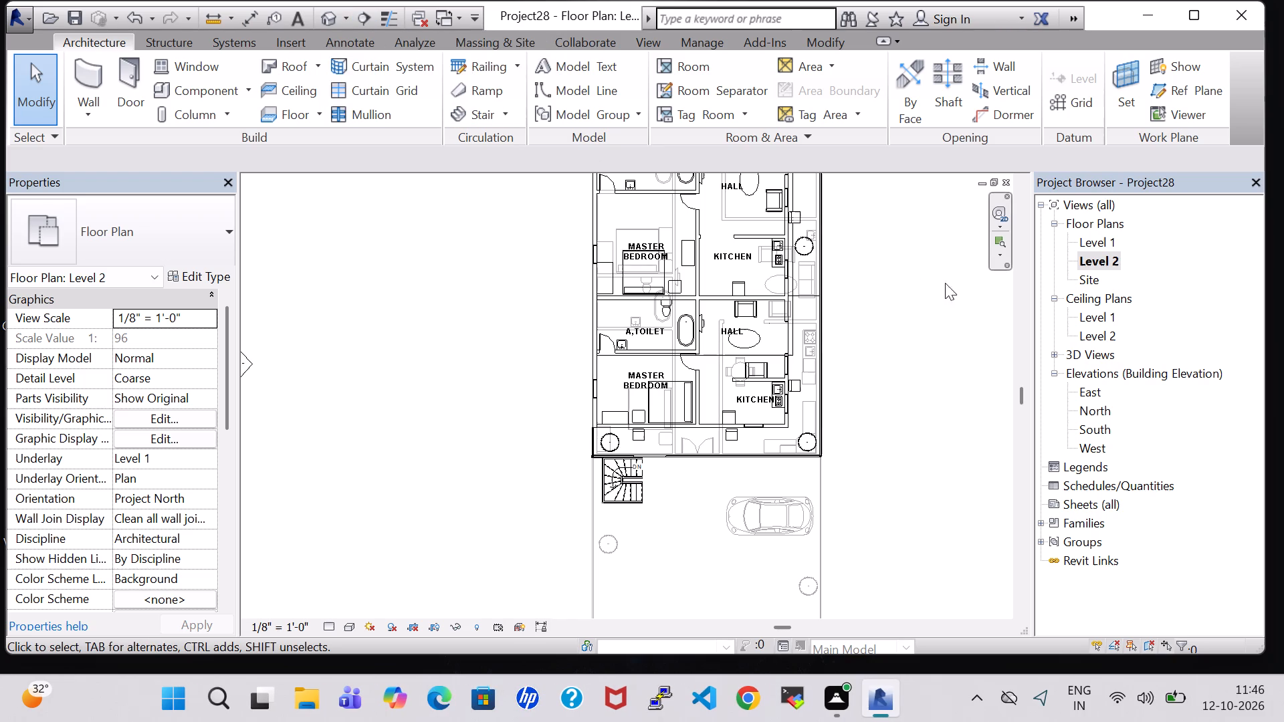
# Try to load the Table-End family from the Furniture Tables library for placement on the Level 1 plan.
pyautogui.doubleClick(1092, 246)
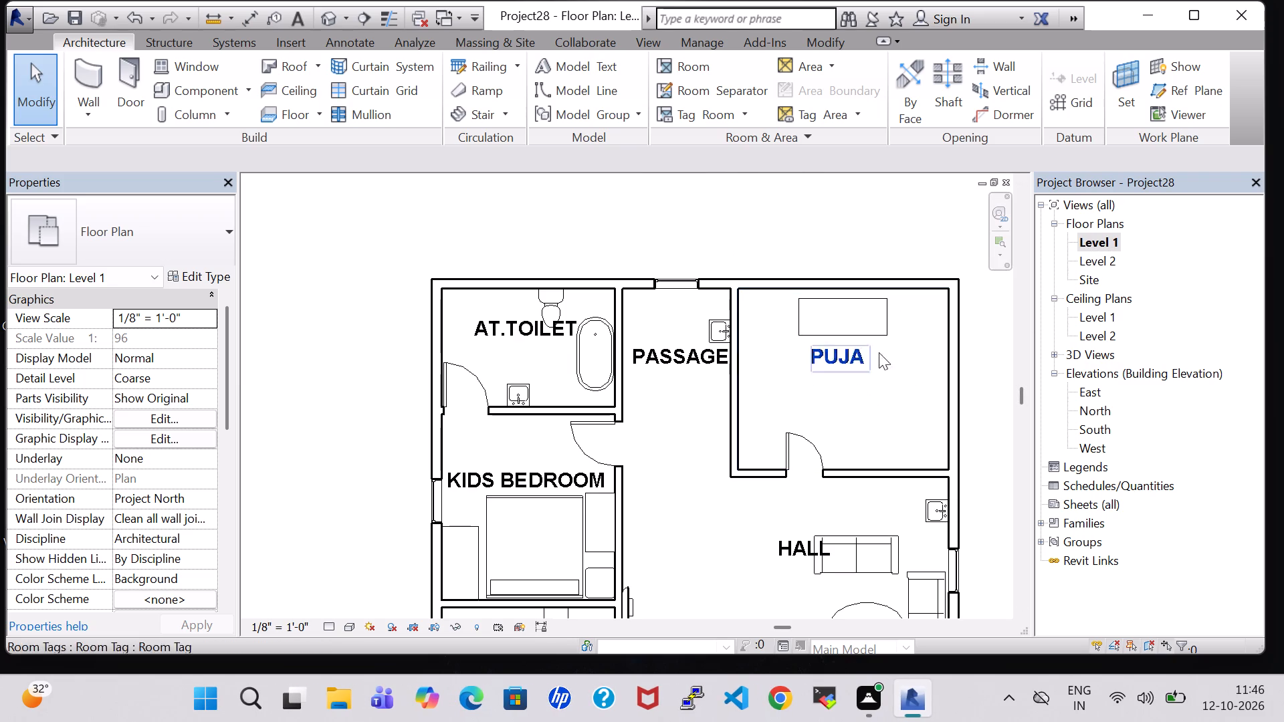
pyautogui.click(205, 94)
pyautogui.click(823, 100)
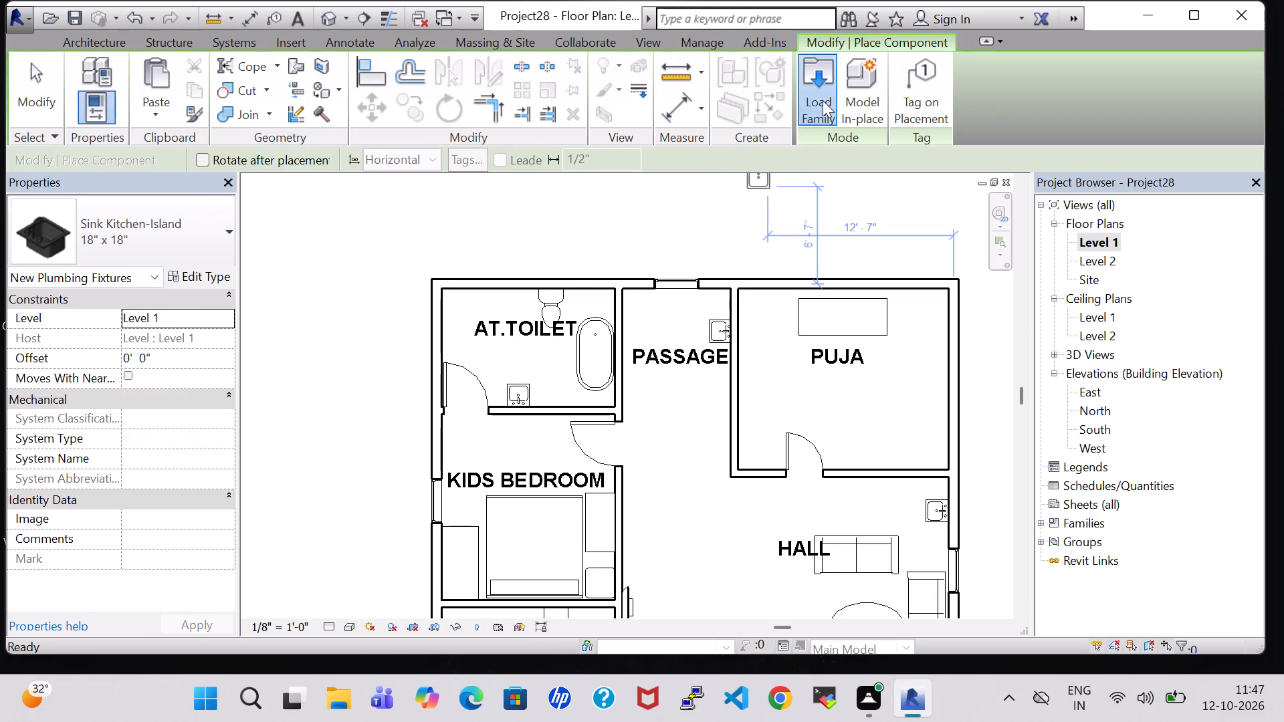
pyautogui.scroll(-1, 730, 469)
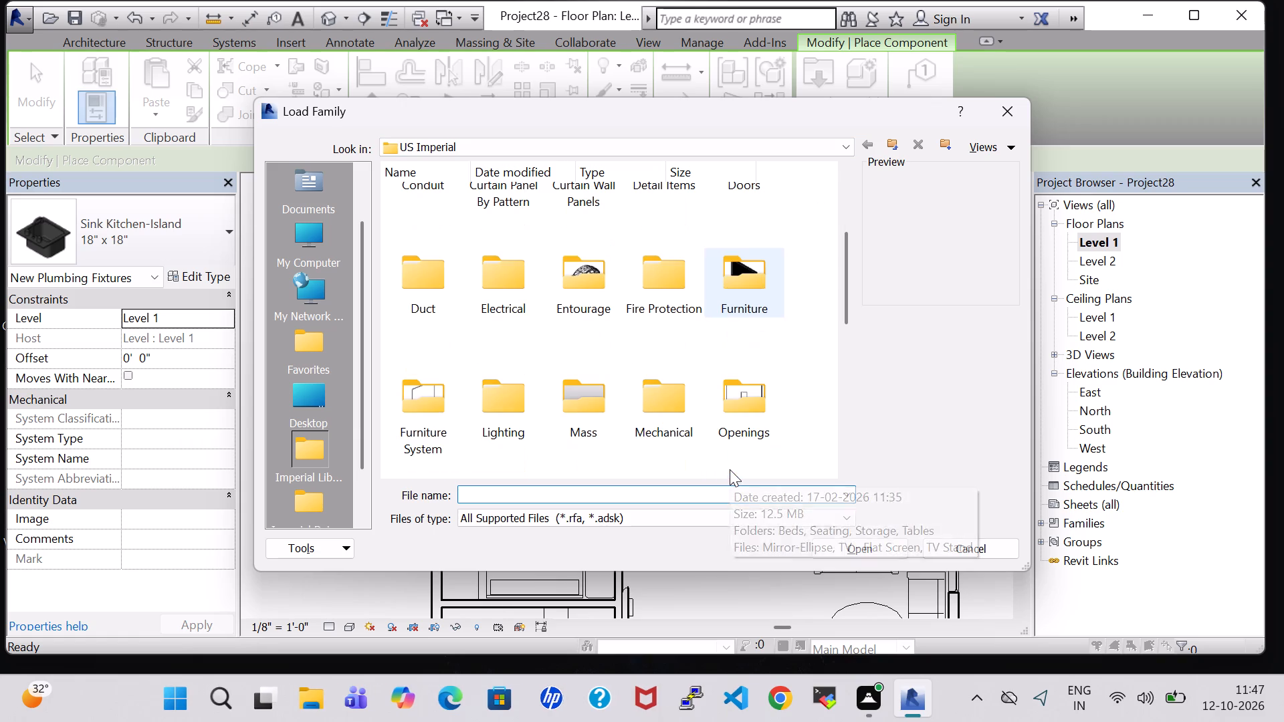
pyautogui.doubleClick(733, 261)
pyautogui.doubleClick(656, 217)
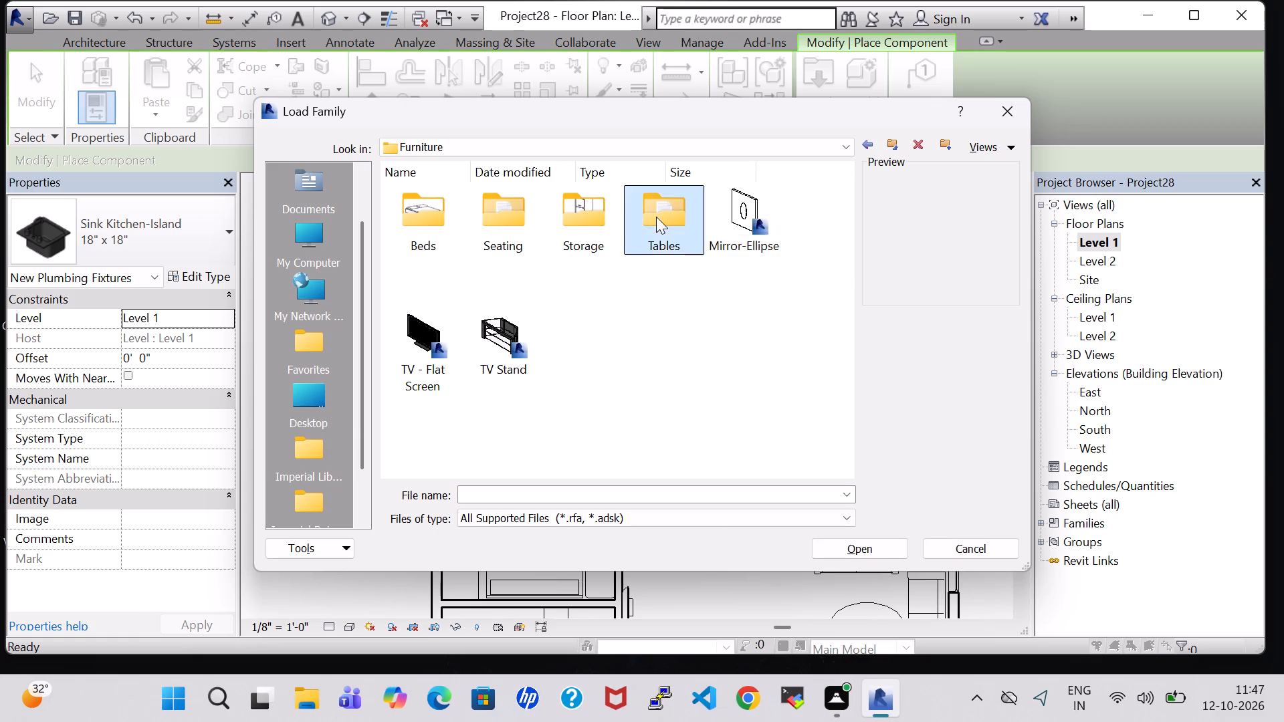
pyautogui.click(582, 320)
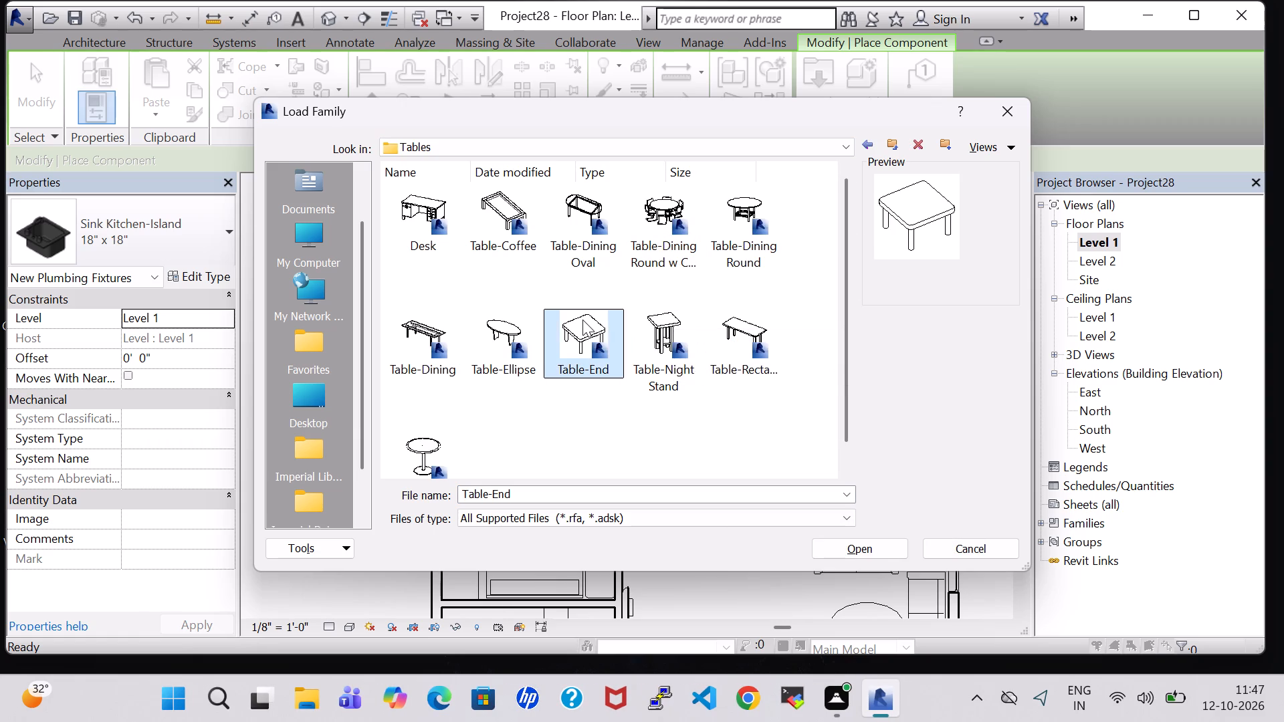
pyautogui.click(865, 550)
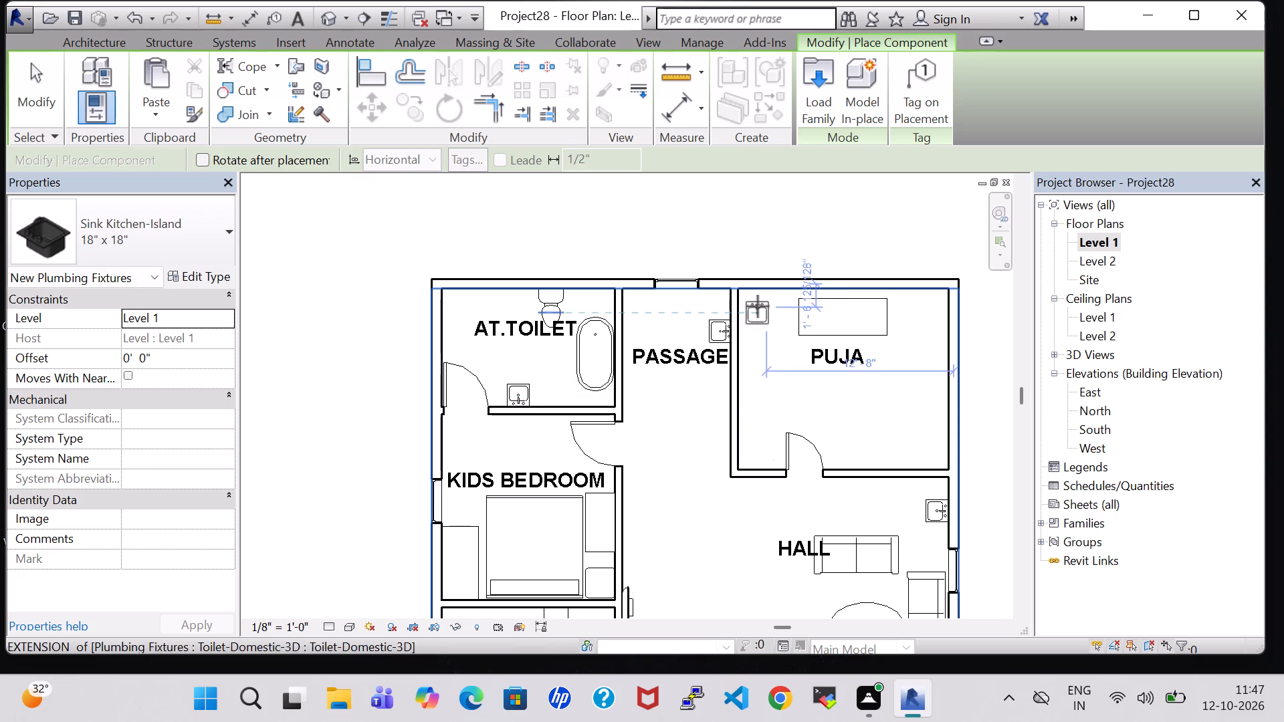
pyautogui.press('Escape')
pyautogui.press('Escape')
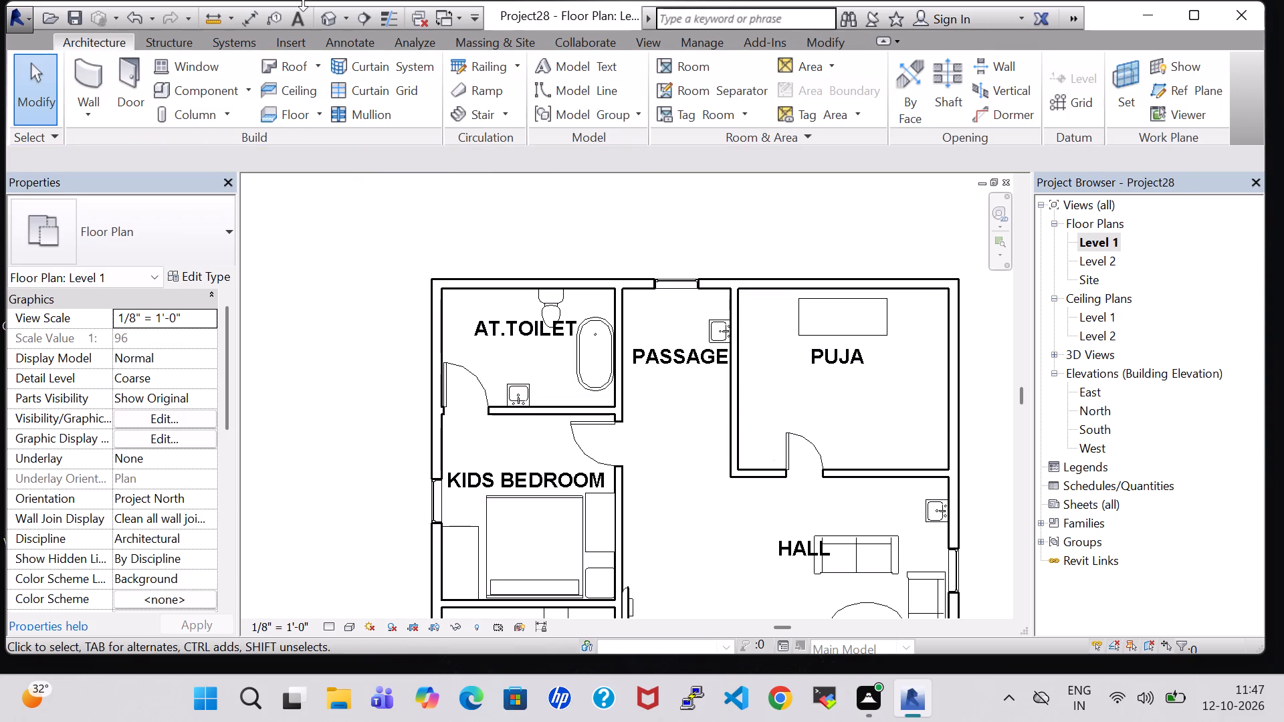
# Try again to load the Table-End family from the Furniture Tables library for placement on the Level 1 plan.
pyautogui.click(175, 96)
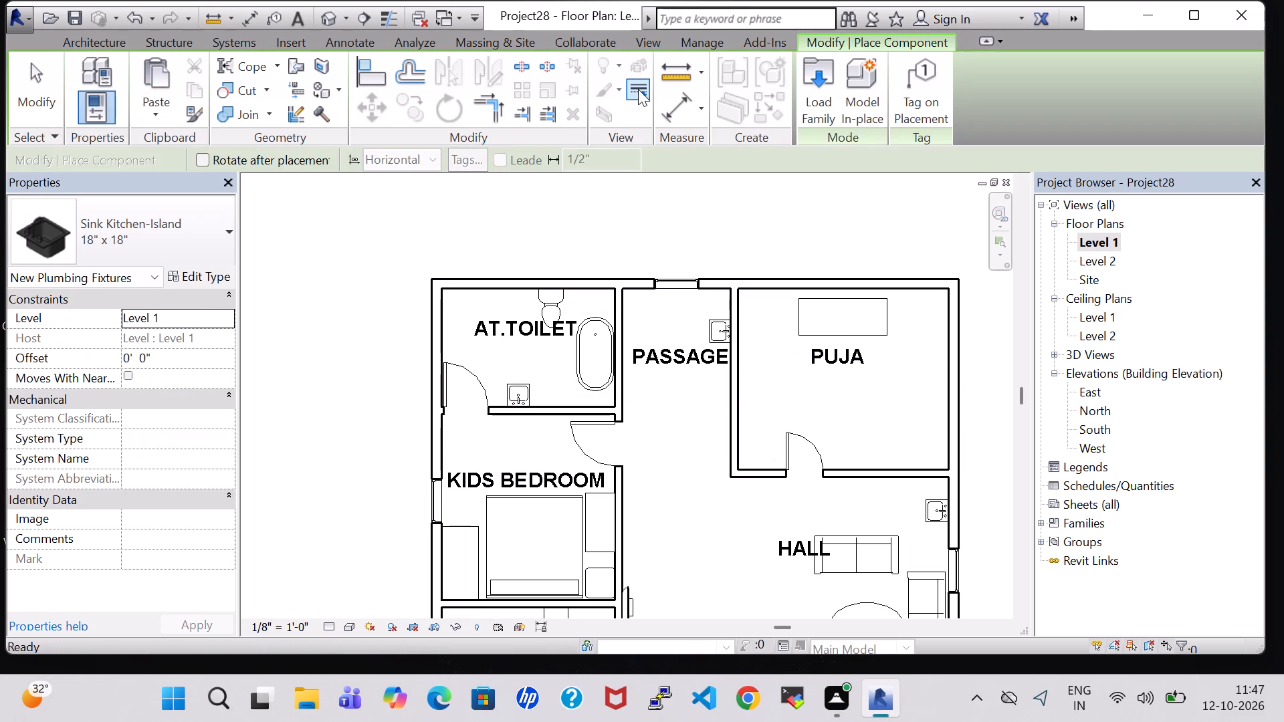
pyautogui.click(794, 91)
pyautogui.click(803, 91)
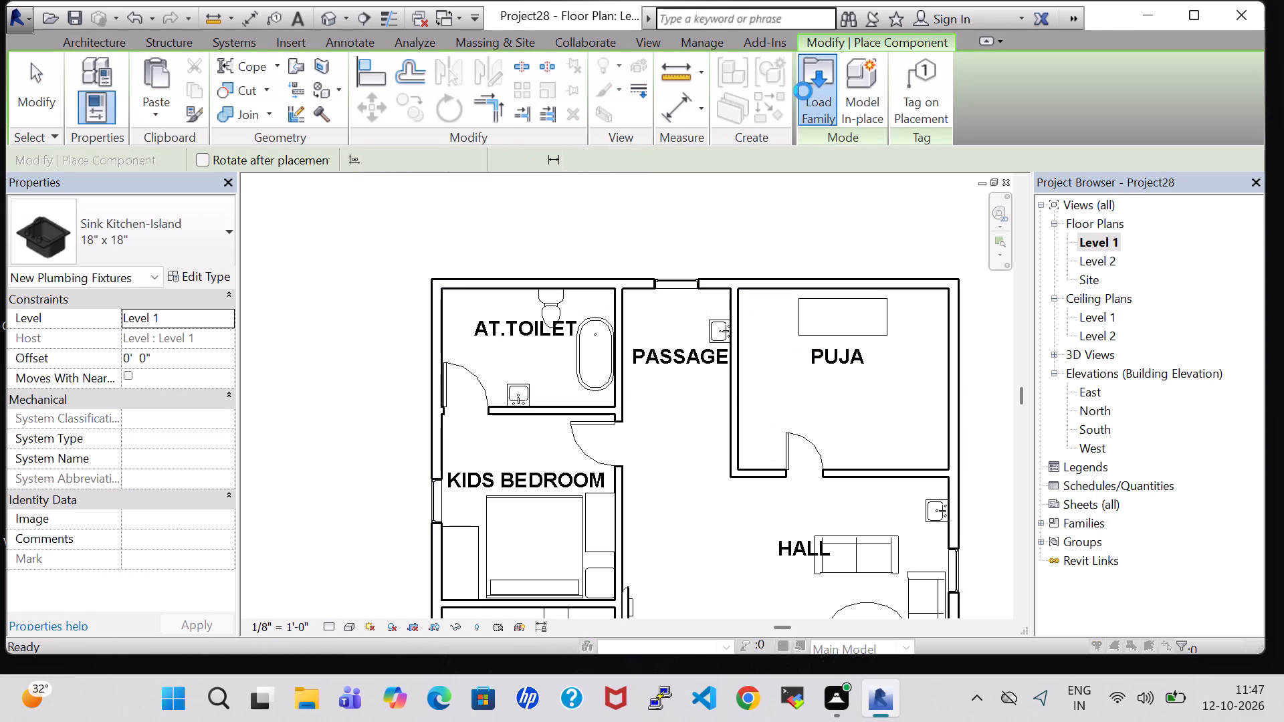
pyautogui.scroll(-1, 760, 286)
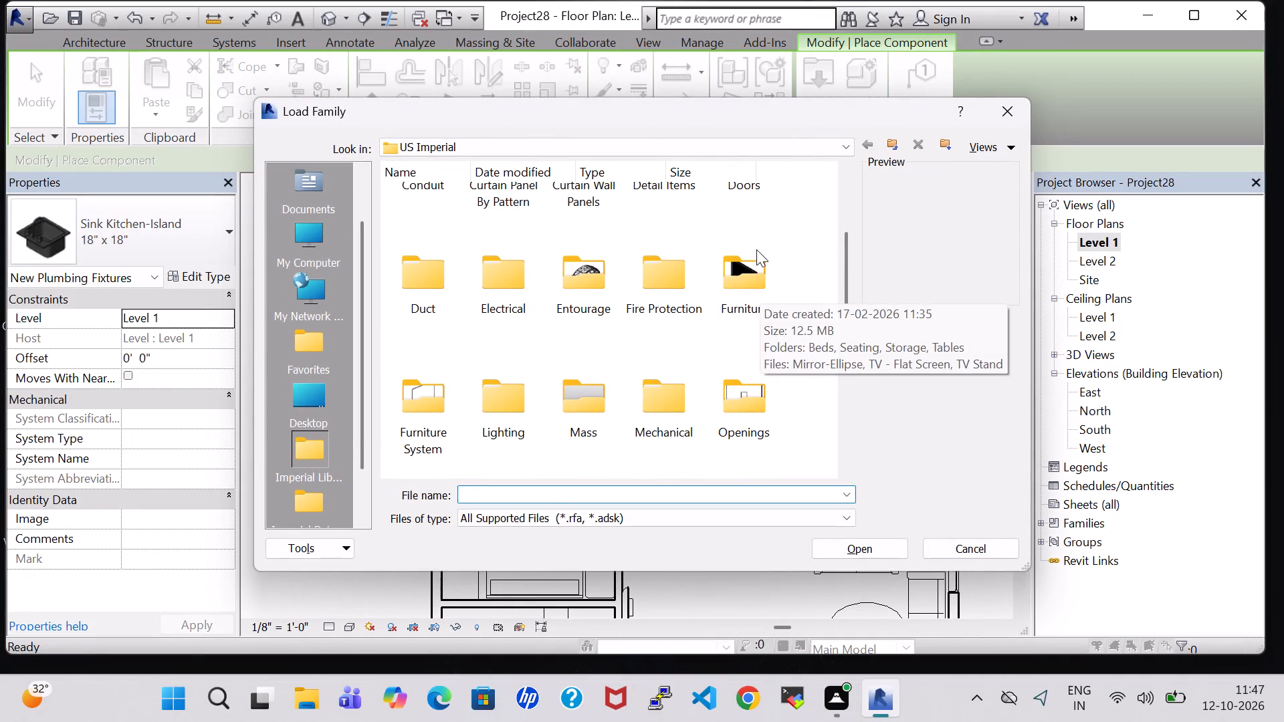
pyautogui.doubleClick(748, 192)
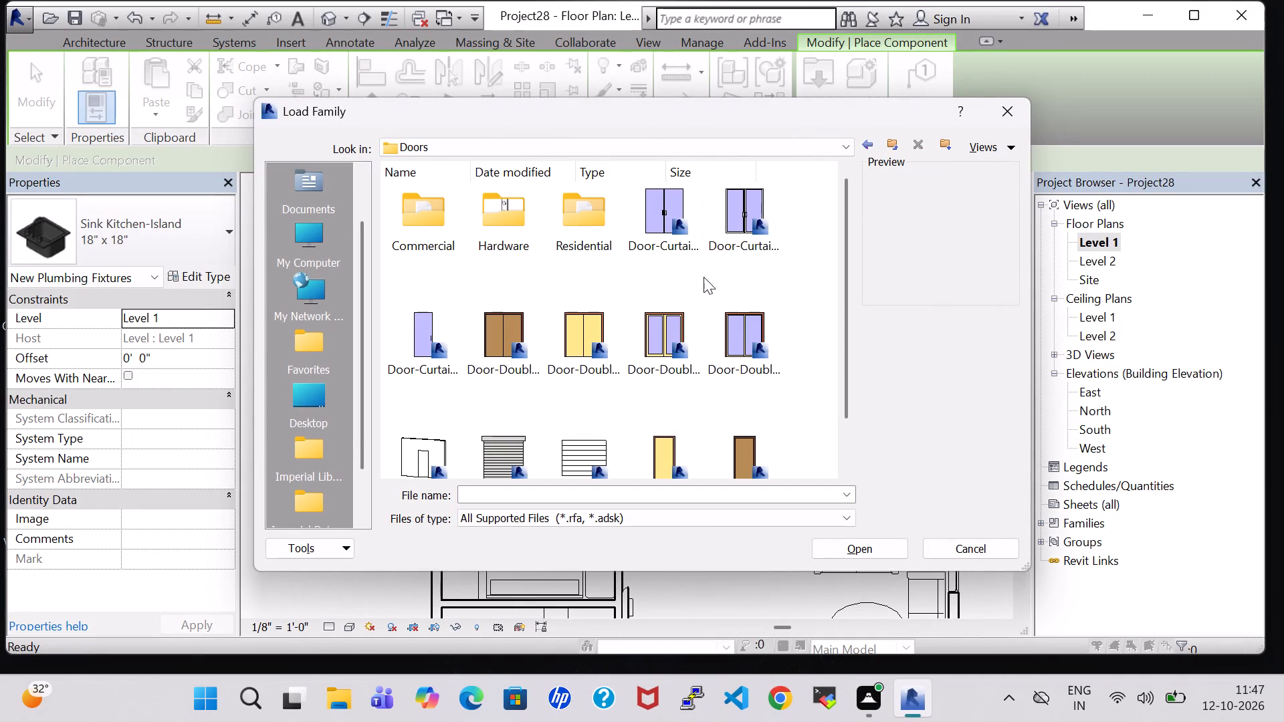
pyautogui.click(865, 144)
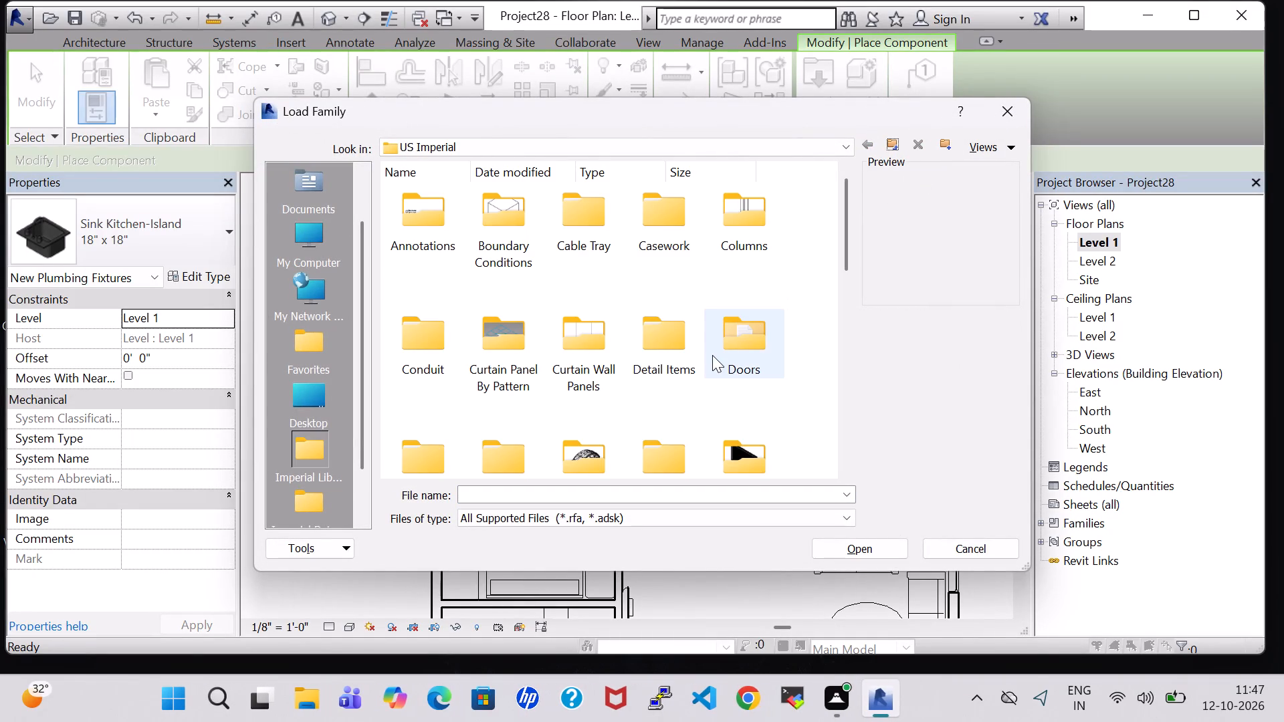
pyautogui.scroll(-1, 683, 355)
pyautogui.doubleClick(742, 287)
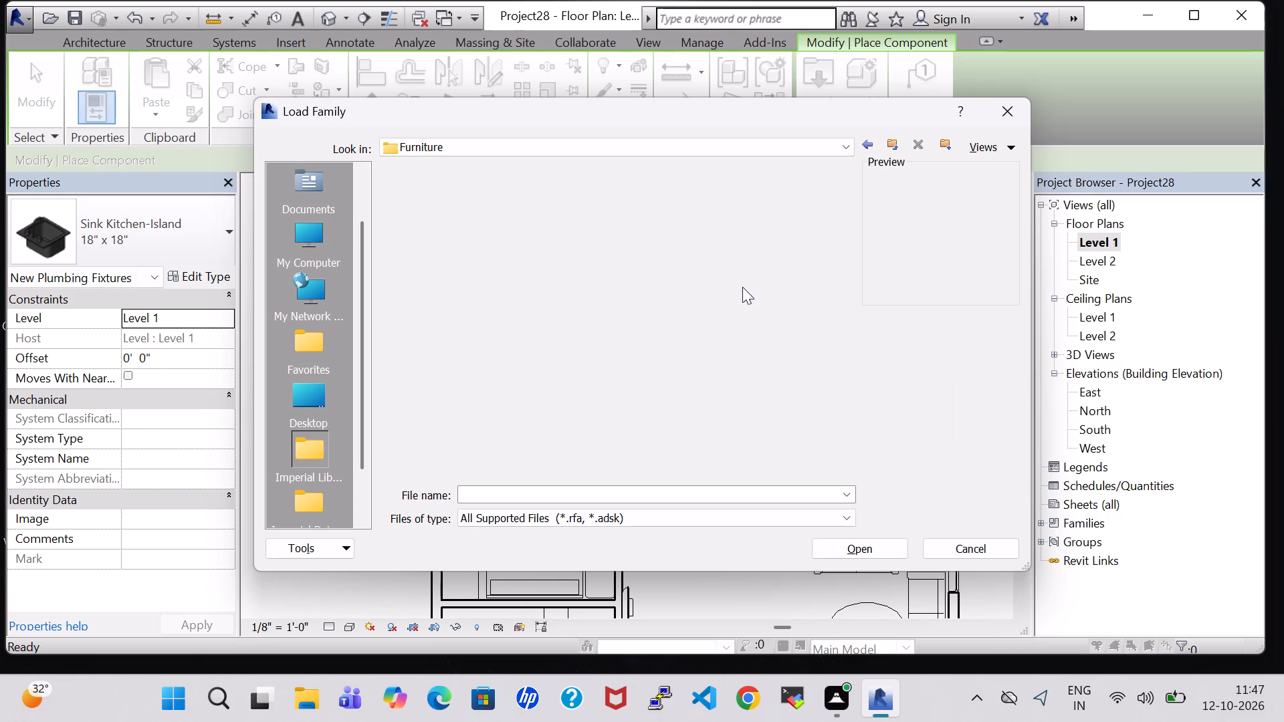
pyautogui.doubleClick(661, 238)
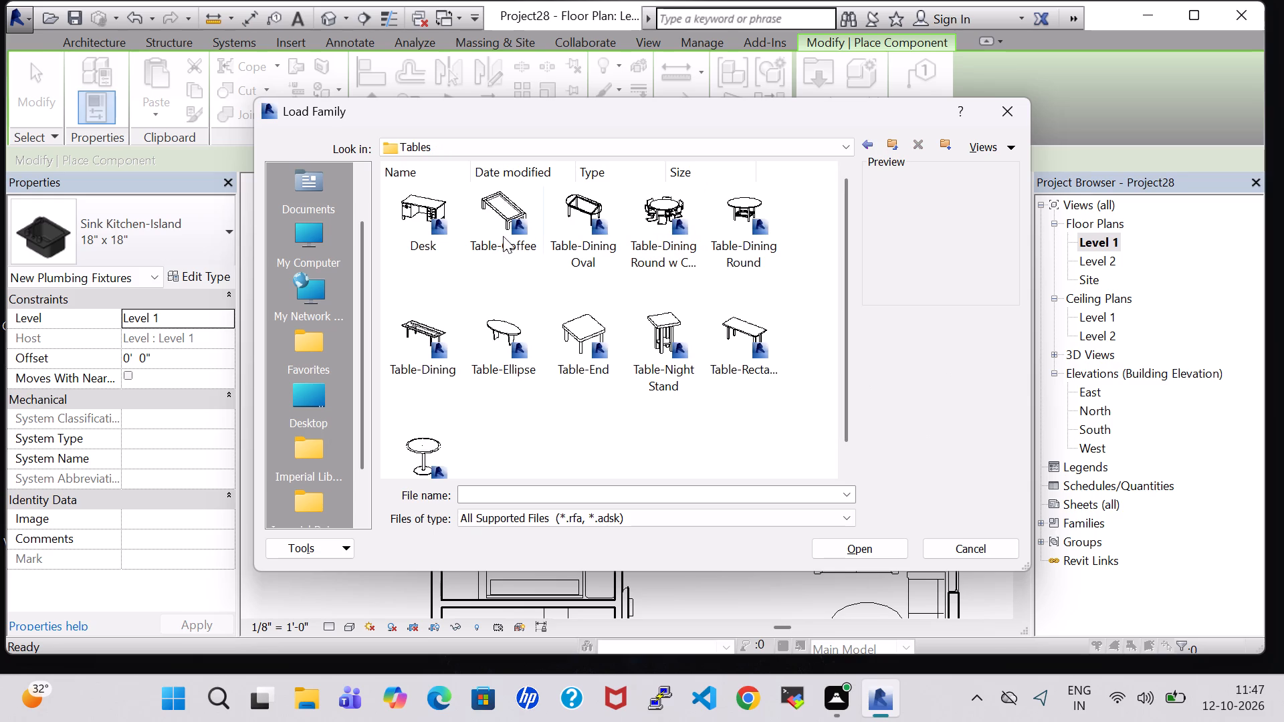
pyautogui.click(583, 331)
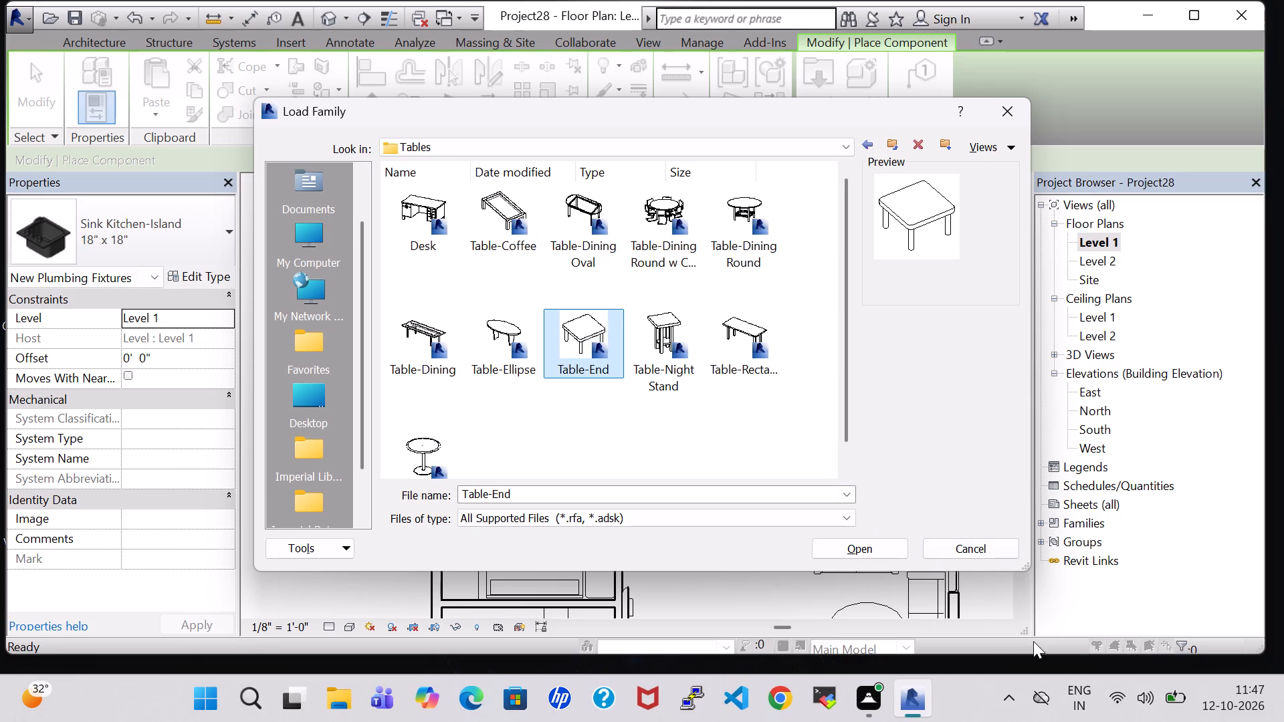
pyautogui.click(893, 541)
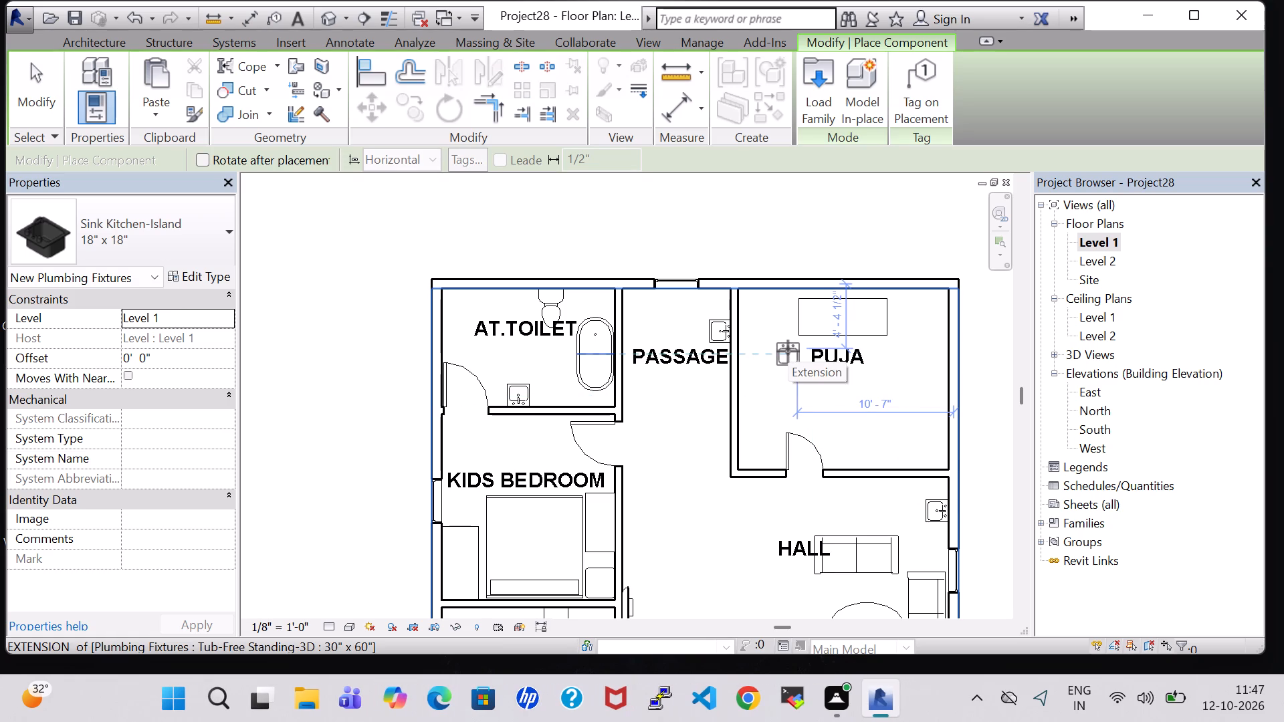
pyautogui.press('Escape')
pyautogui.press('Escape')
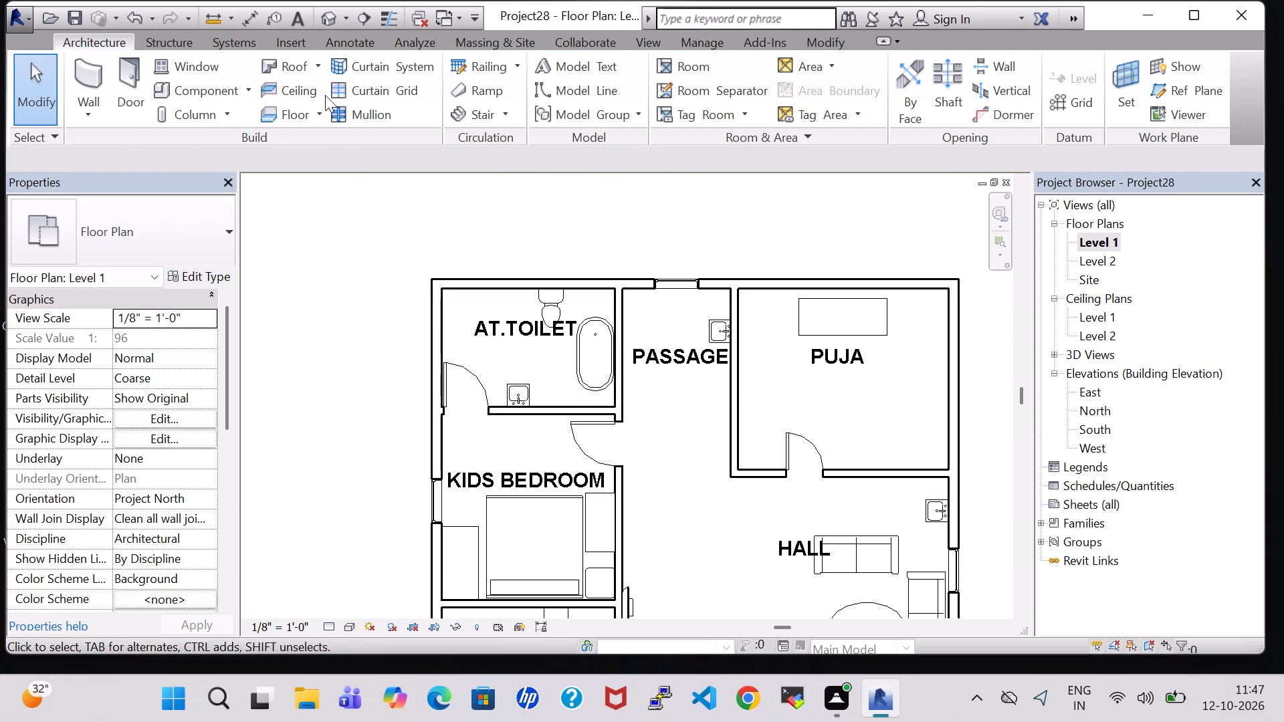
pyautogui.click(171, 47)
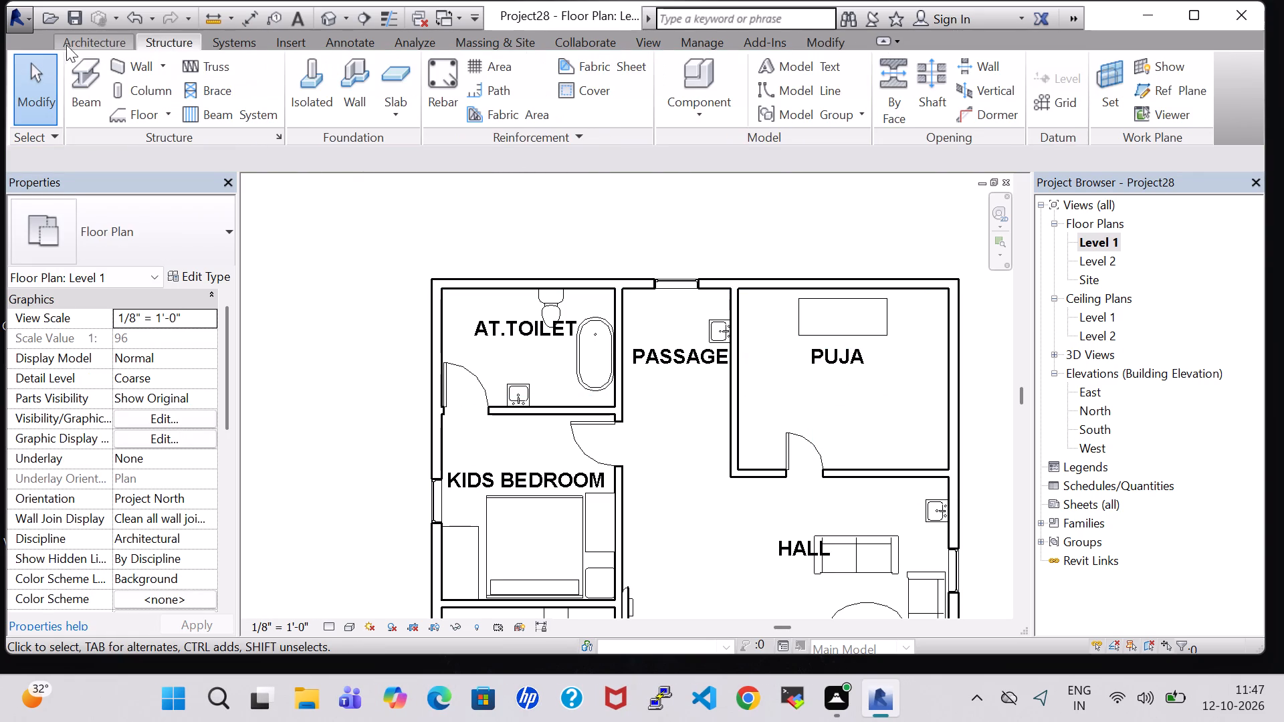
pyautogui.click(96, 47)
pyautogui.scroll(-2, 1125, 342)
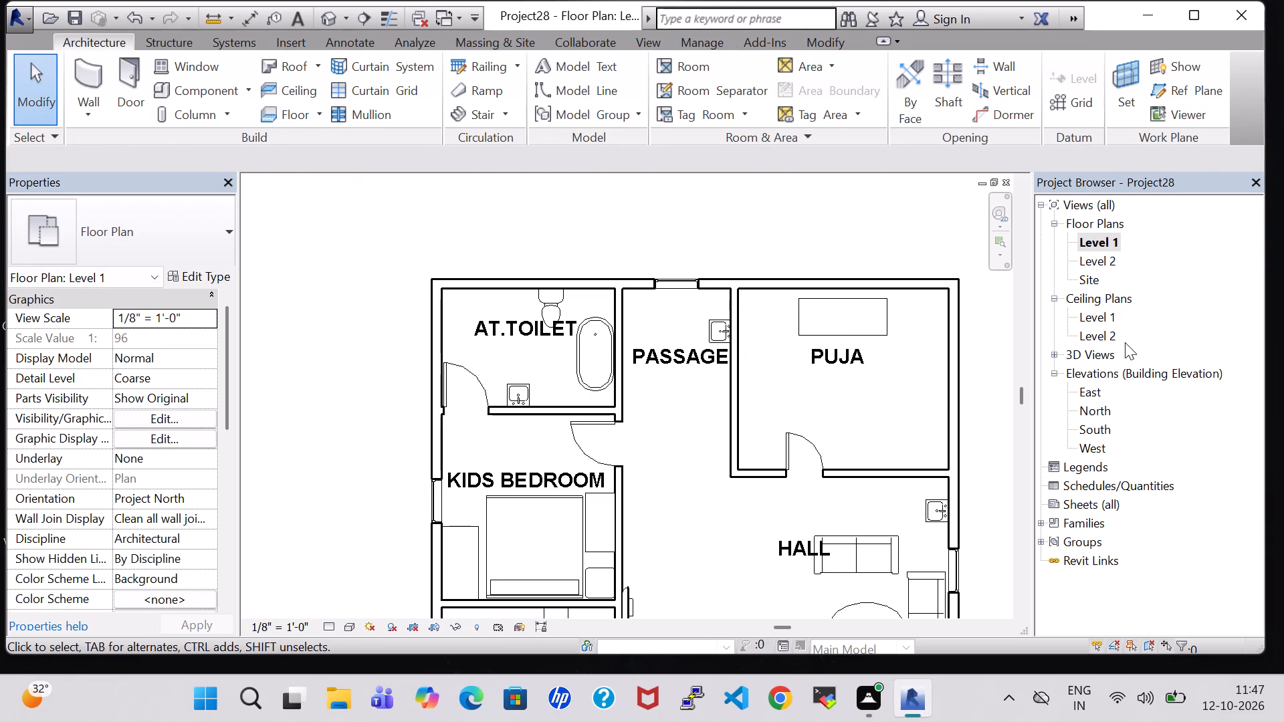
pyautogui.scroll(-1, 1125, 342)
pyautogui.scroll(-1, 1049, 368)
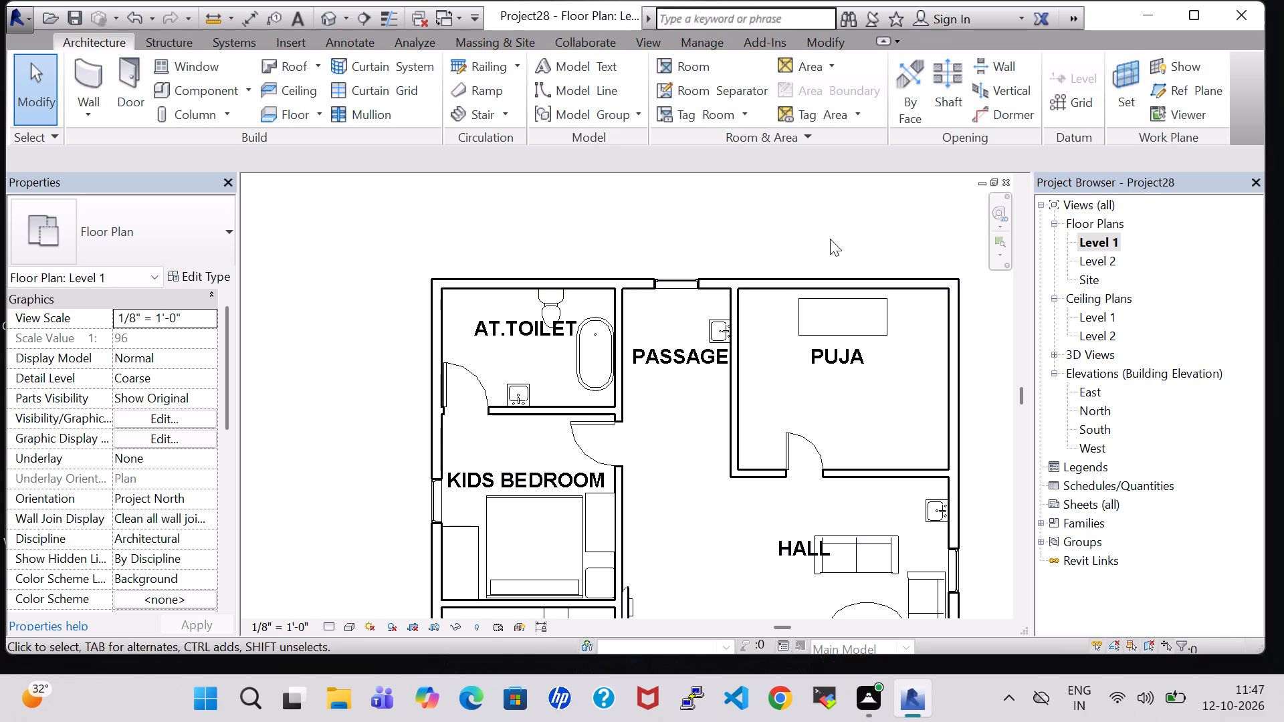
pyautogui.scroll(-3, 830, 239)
# Review the Level 1 floor plan and the full Level 2 floor plan, from the toilets to the front balcony.
pyautogui.click(940, 316)
pyautogui.scroll(-1, 940, 316)
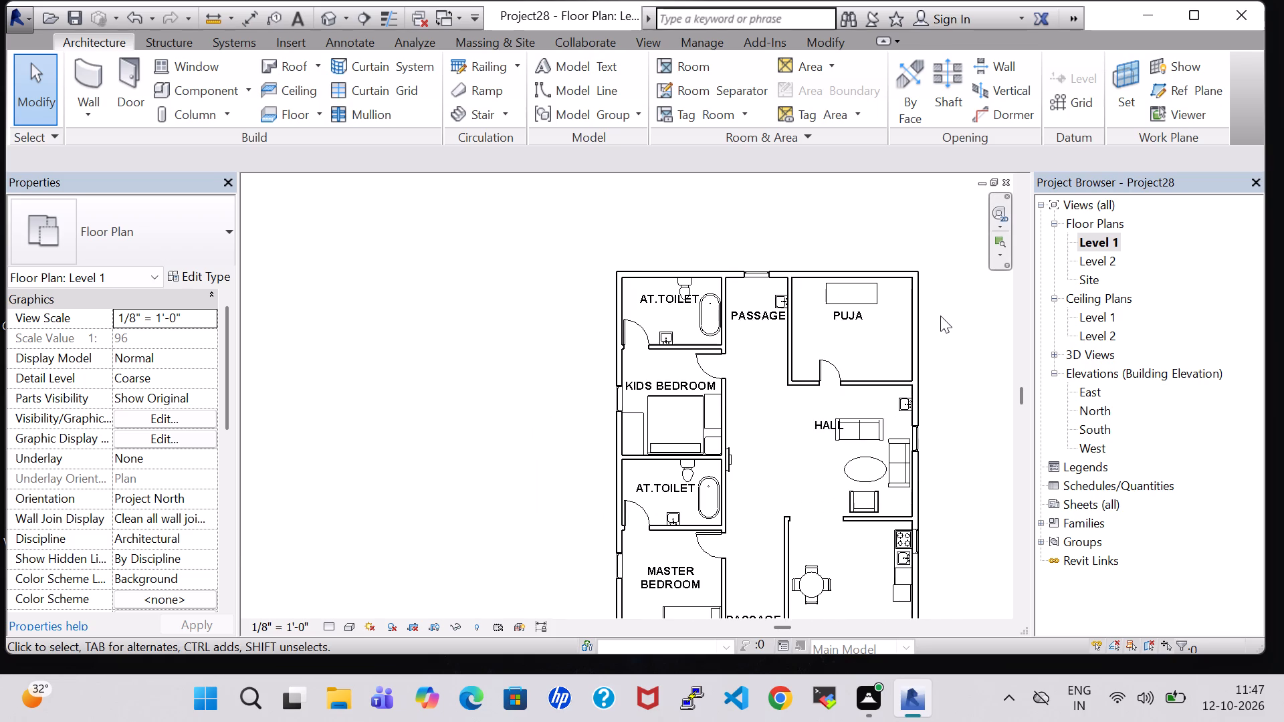
pyautogui.scroll(-1, 940, 316)
pyautogui.doubleClick(1096, 261)
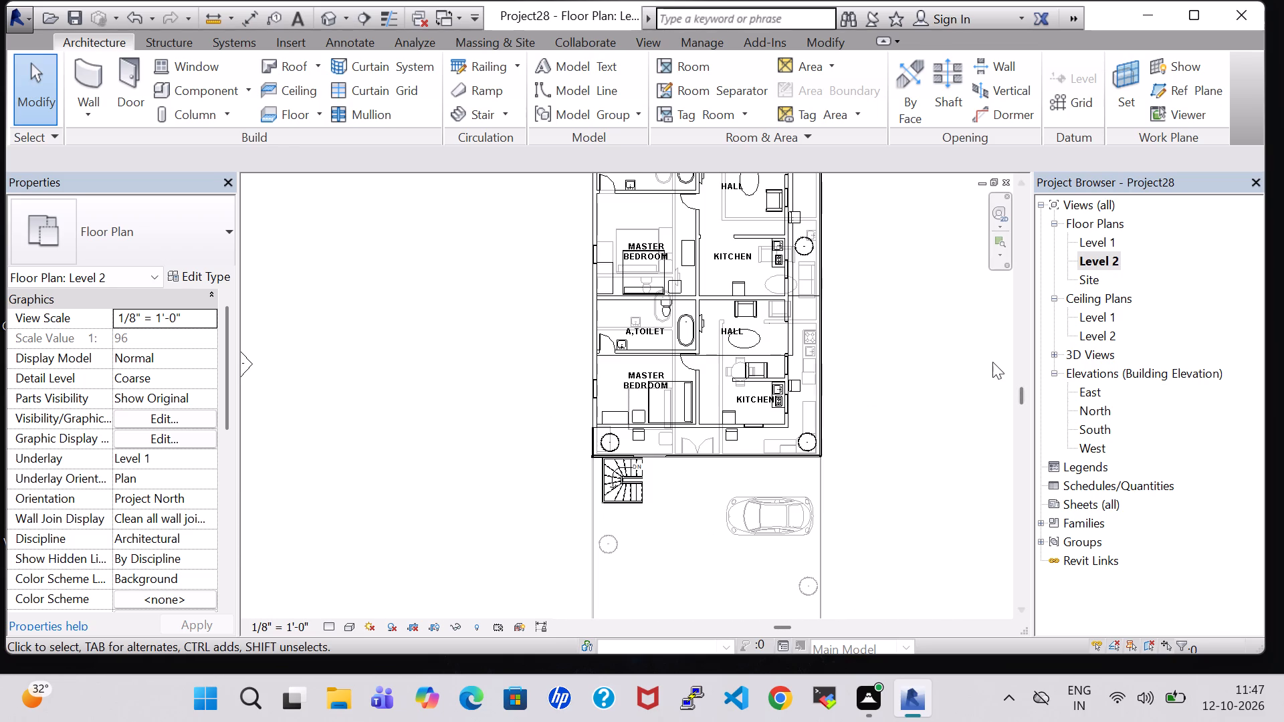
pyautogui.moveTo(887, 299); pyautogui.dragTo(885, 417, button='middle')
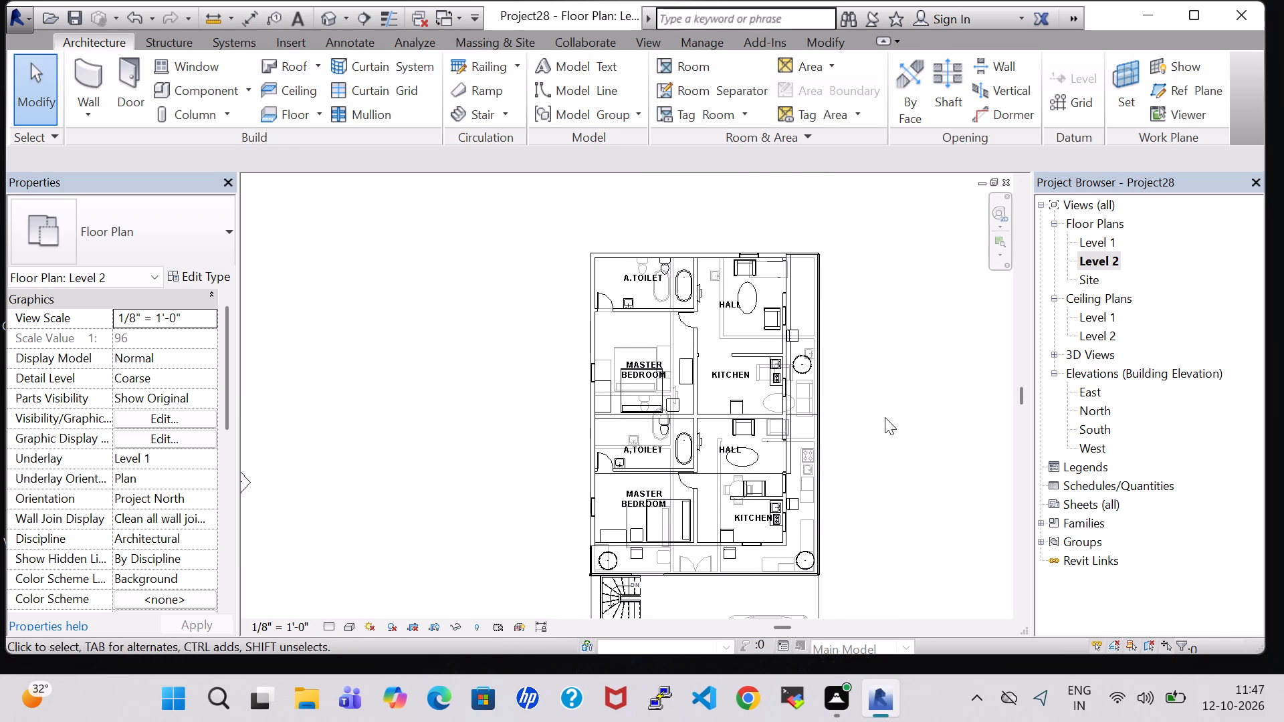
pyautogui.scroll(1, 885, 417)
pyautogui.scroll(-1, 885, 417)
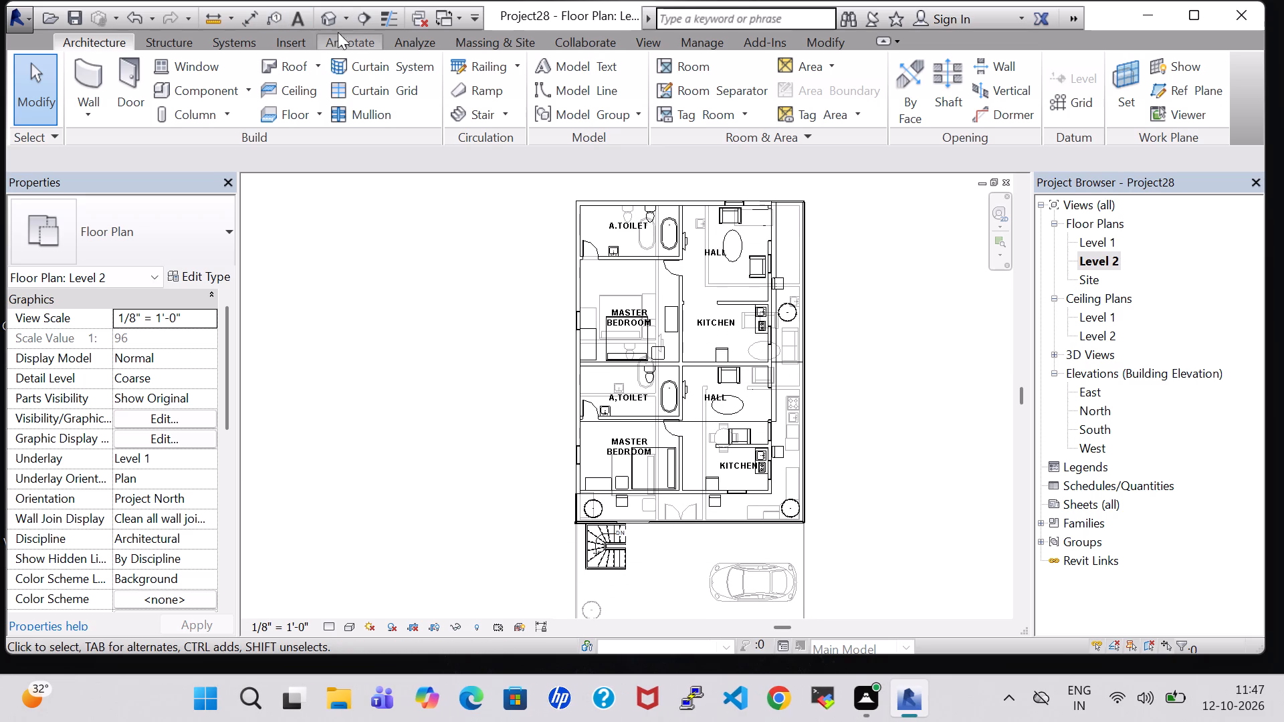
# Inspect the house exterior in the 3D view from the front and the long balcony side, including the staircase and parked car.
pyautogui.click(322, 15)
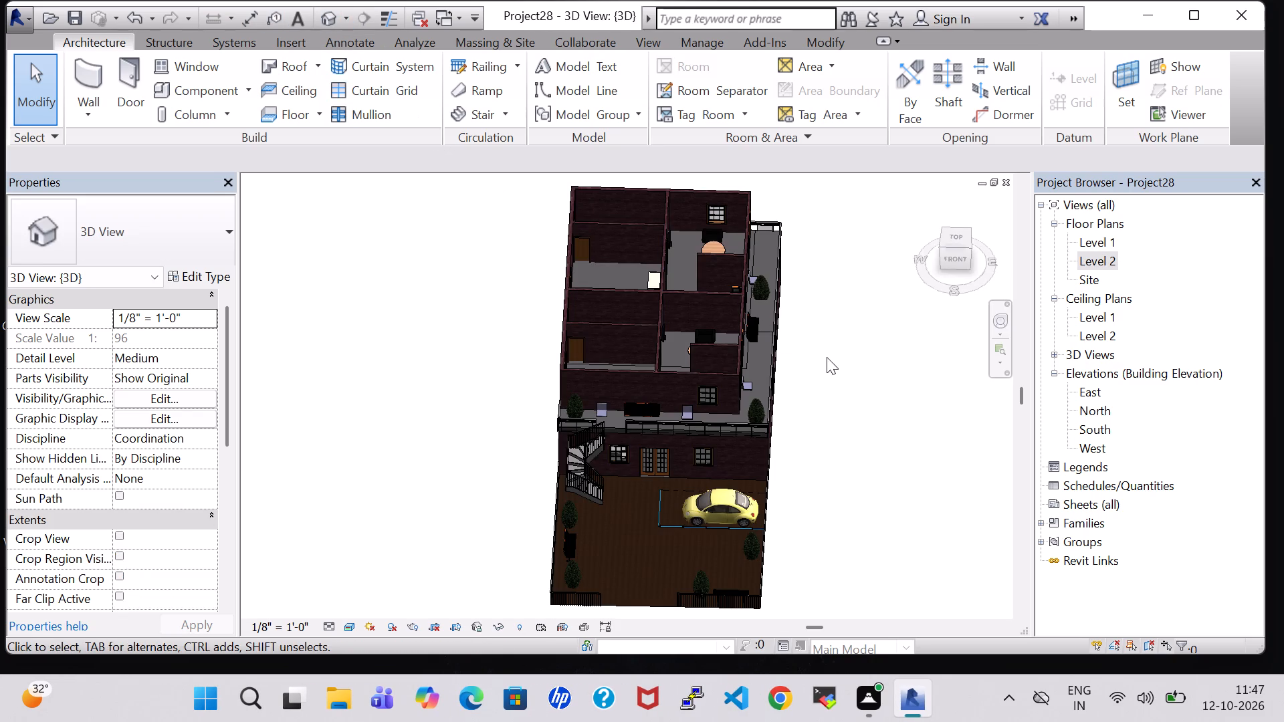
pyautogui.keyDown('shift'); pyautogui.moveTo(858, 473); pyautogui.dragTo(804, 349, button='middle'); pyautogui.keyUp('shift')
pyautogui.keyDown('shift'); pyautogui.scroll(1, 858, 473); pyautogui.keyUp('shift')
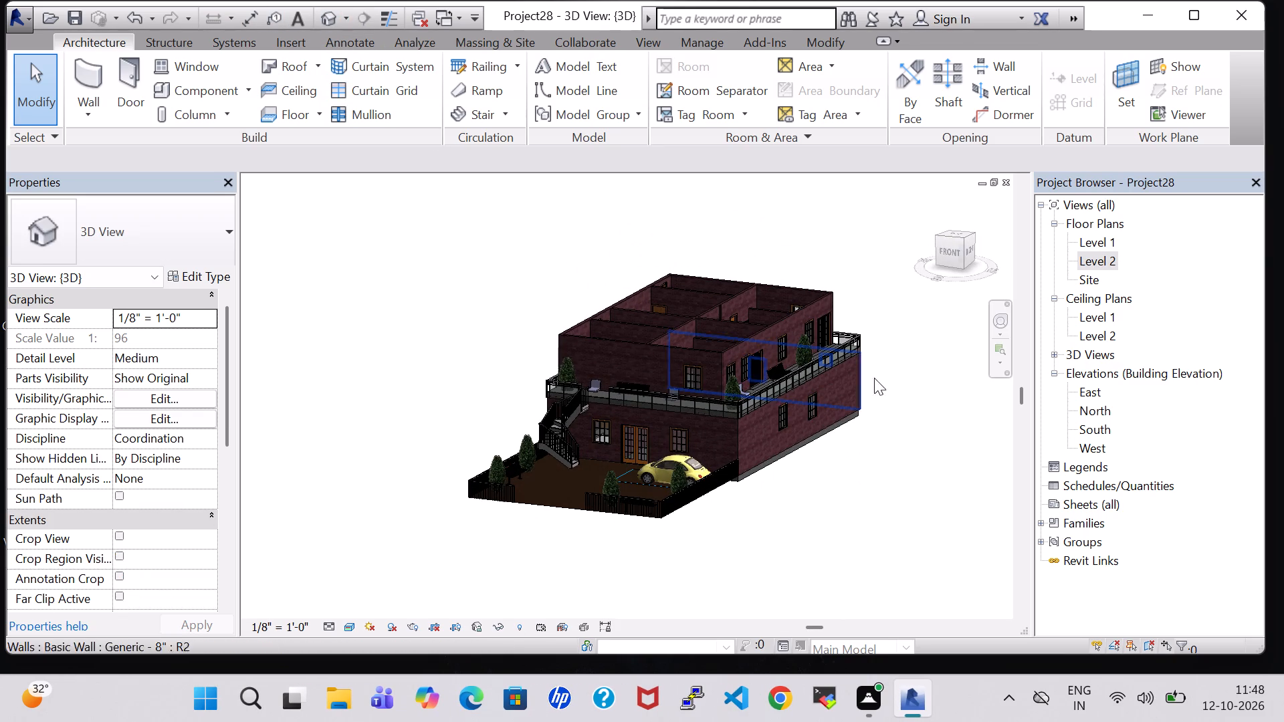
pyautogui.keyDown('shift'); pyautogui.moveTo(595, 249); pyautogui.dragTo(680, 275, button='middle'); pyautogui.keyUp('shift')
pyautogui.scroll(1, 839, 478)
pyautogui.keyDown('shift'); pyautogui.moveTo(839, 478); pyautogui.dragTo(826, 408, button='middle'); pyautogui.keyUp('shift')
pyautogui.scroll(1, 831, 382)
pyautogui.moveTo(831, 382); pyautogui.dragTo(704, 441, button='middle')
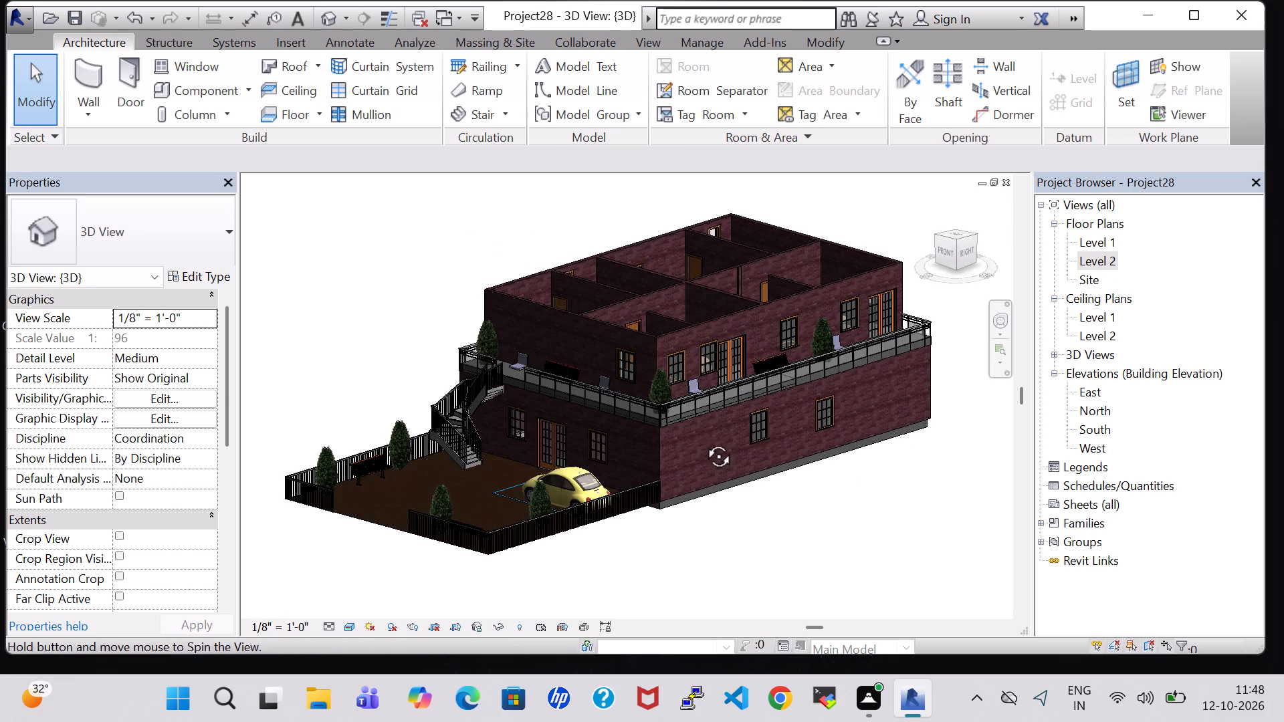
pyautogui.scroll(1, 866, 230)
pyautogui.moveTo(873, 201); pyautogui.dragTo(833, 275, button='middle')
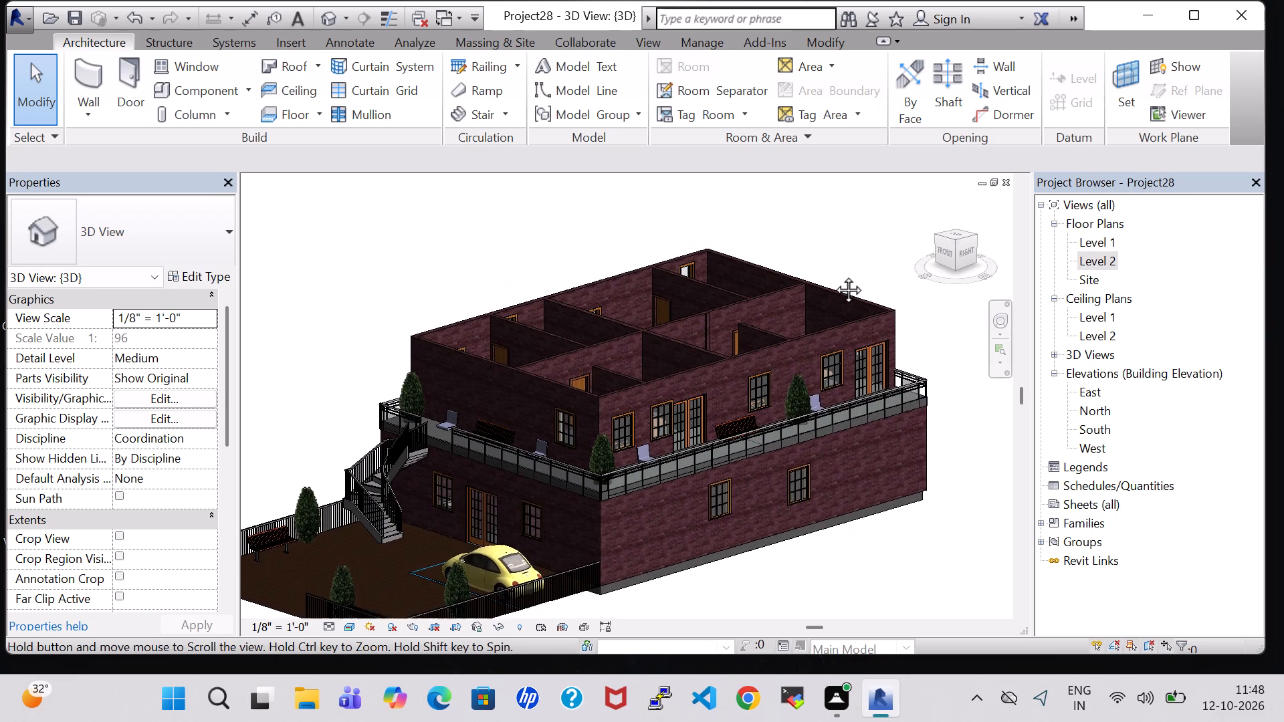
pyautogui.moveTo(833, 275); pyautogui.dragTo(833, 277, button='middle')
pyautogui.middleClick(833, 277)
pyautogui.keyDown('shift'); pyautogui.moveTo(869, 585); pyautogui.dragTo(919, 511, button='middle'); pyautogui.keyUp('shift')
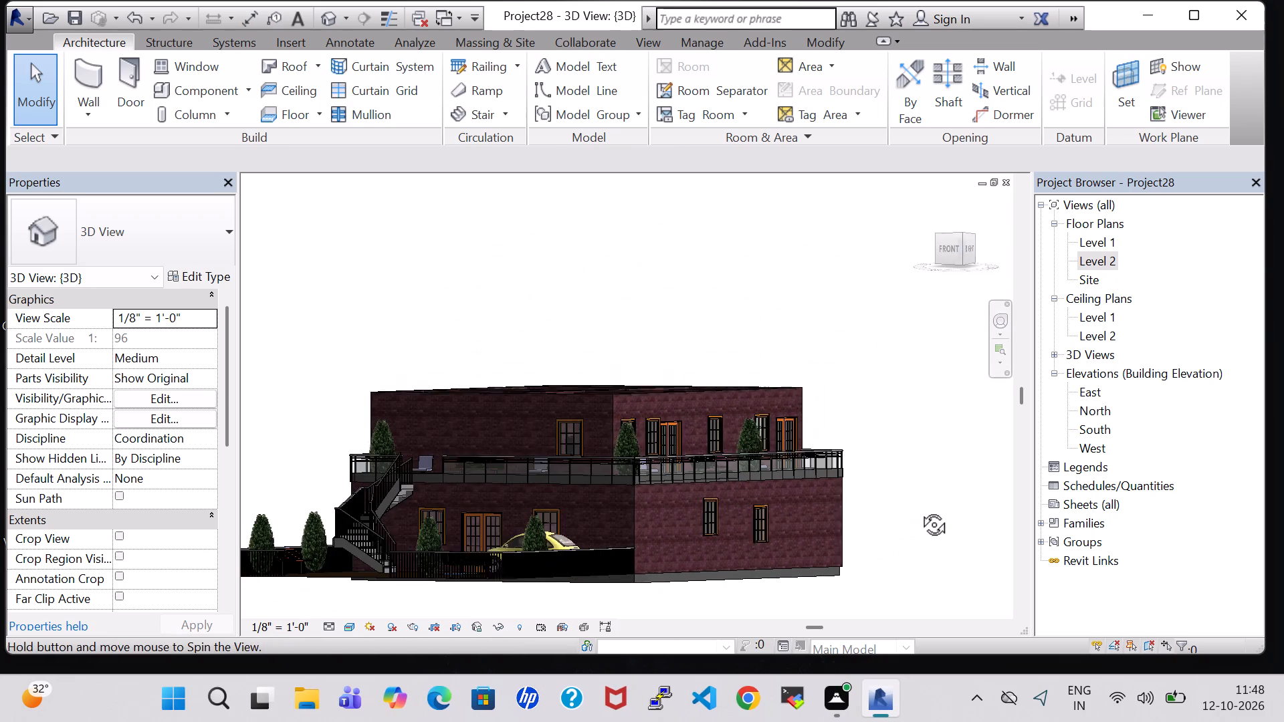
pyautogui.keyDown('shift'); pyautogui.moveTo(886, 422); pyautogui.dragTo(952, 491, button='middle'); pyautogui.keyUp('shift')
# Examine the front facade and the open-topped upper-floor rooms in the 3D view, from front-on to an angled overhead view.
pyautogui.keyDown('shift'); pyautogui.scroll(1, 952, 491); pyautogui.keyUp('shift')
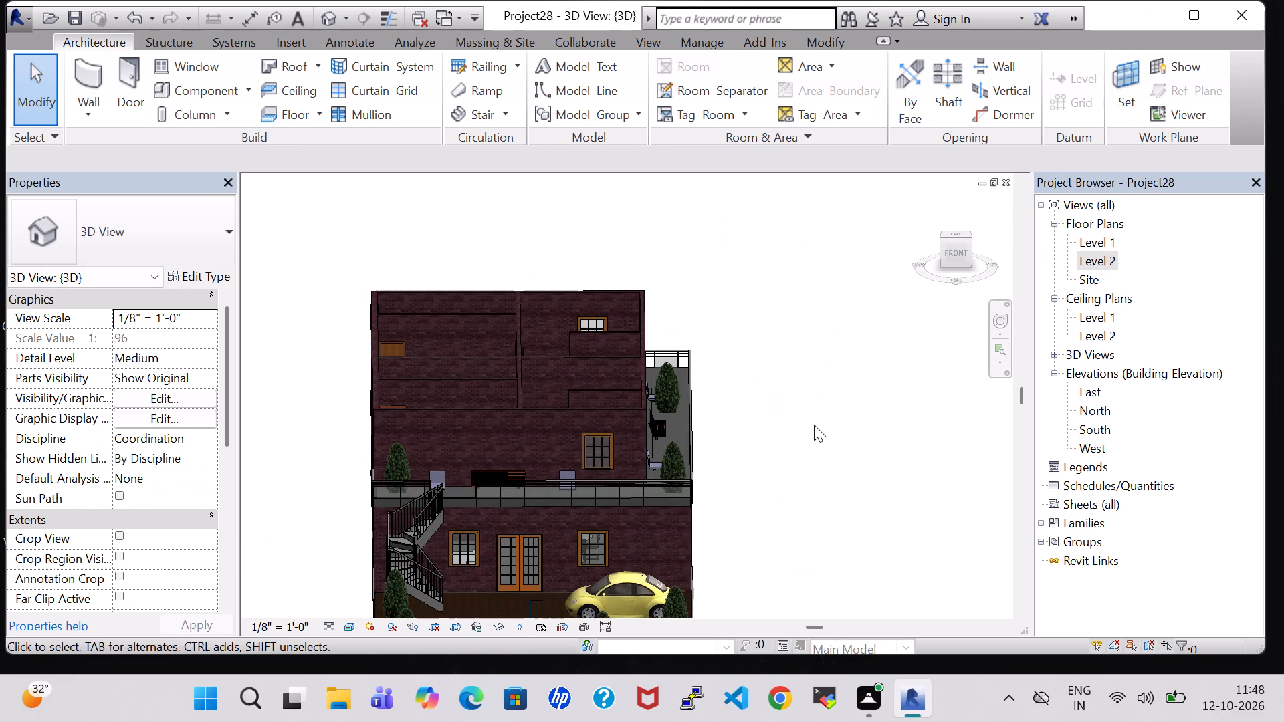
pyautogui.scroll(3, 813, 425)
pyautogui.moveTo(724, 420); pyautogui.dragTo(807, 410, button='middle')
pyautogui.scroll(-3, 809, 408)
pyautogui.moveTo(809, 408); pyautogui.dragTo(834, 362, button='middle')
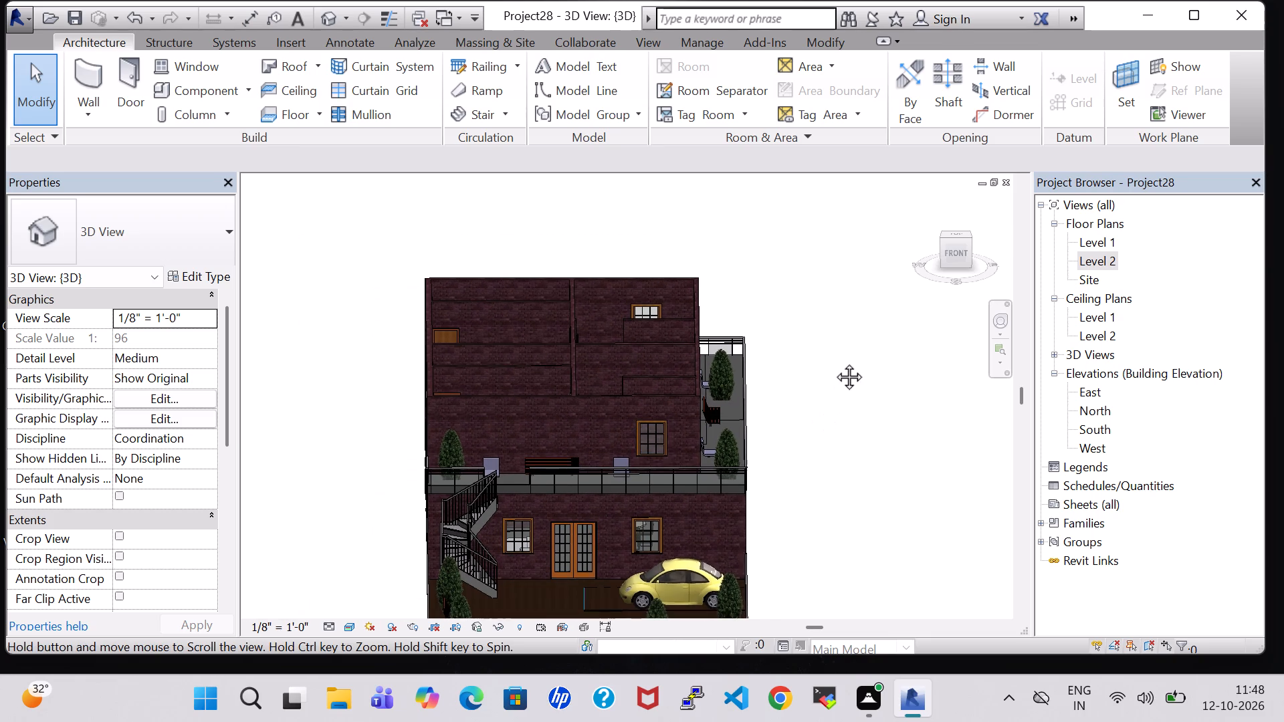
pyautogui.moveTo(834, 362); pyautogui.dragTo(838, 326, button='middle')
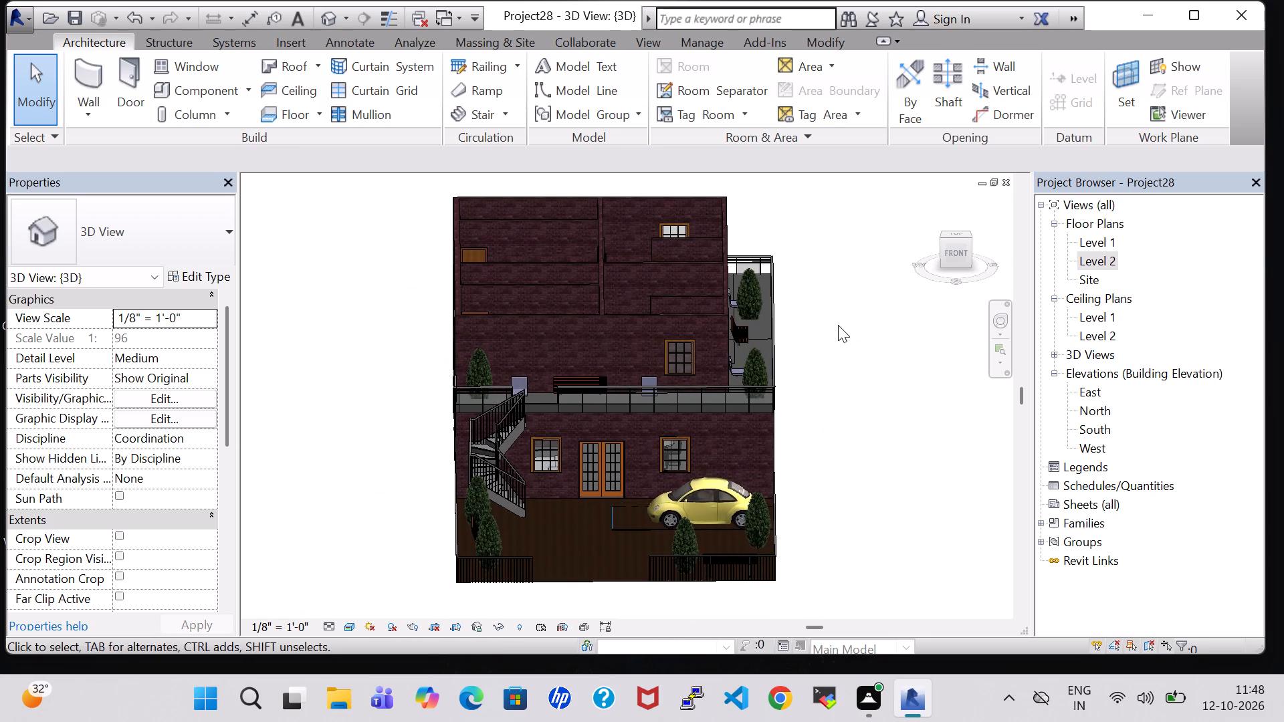
pyautogui.keyDown('shift'); pyautogui.moveTo(843, 344); pyautogui.dragTo(842, 413, button='middle'); pyautogui.keyUp('shift')
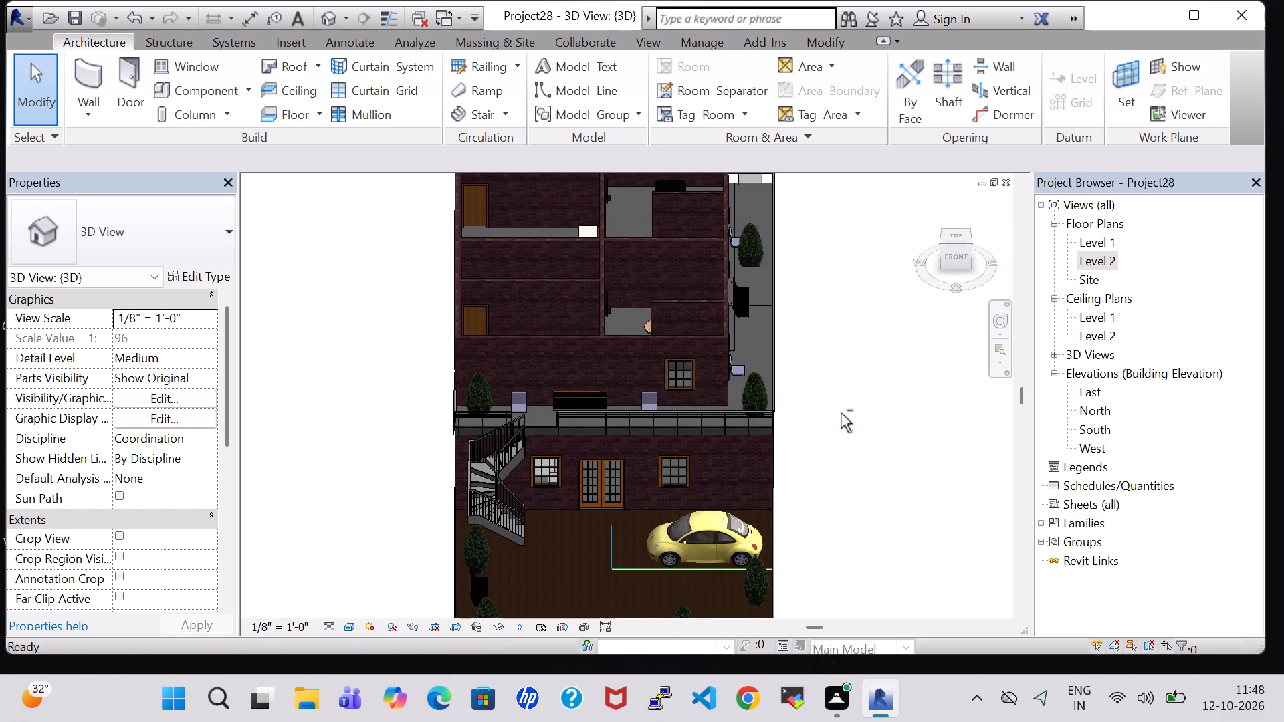
pyautogui.moveTo(838, 414); pyautogui.dragTo(763, 396, button='middle')
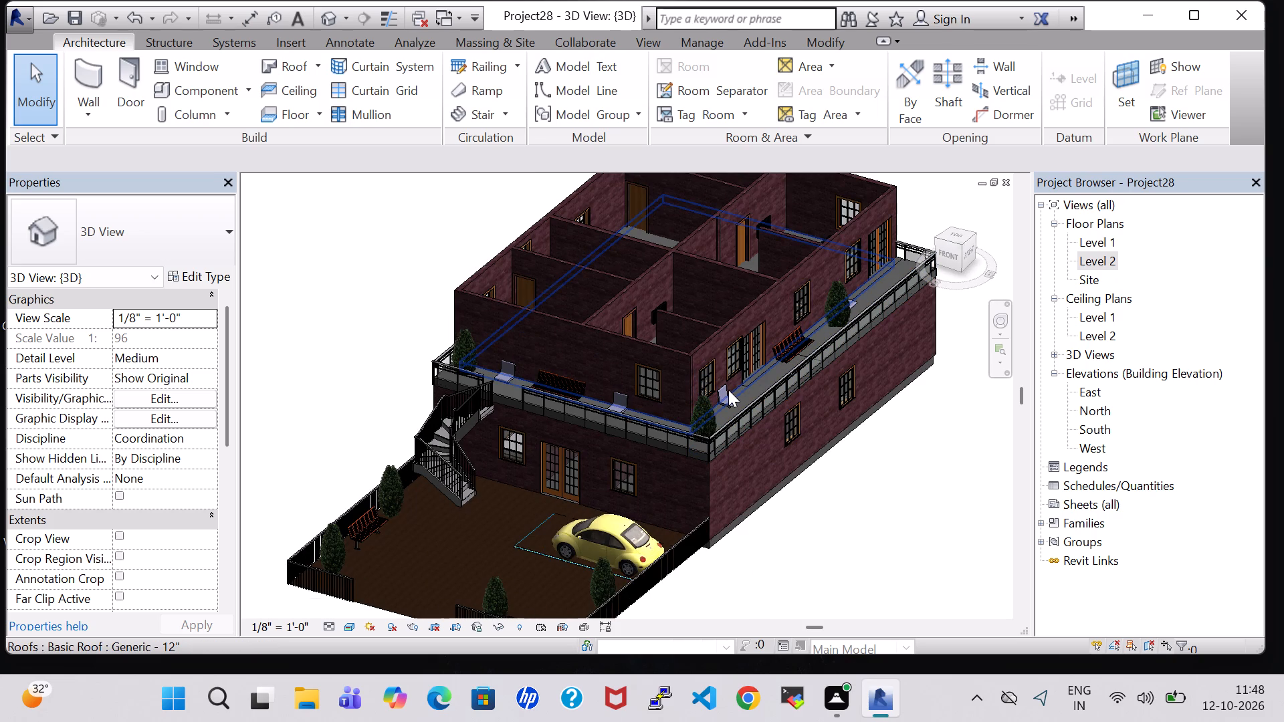
pyautogui.click(823, 564)
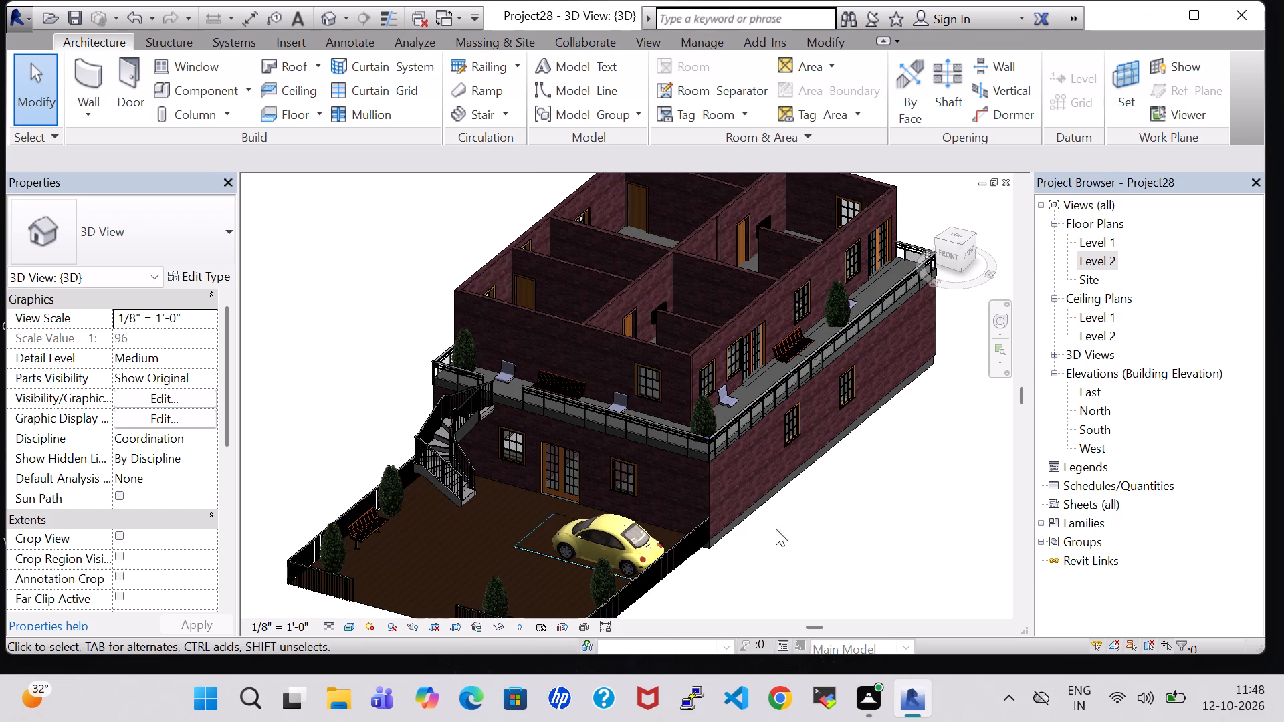
pyautogui.click(340, 265)
# Review the front of the 3D model from steeper and flatter angles, covering the upper rooms, balcony, stair and fenced front yard.
pyautogui.keyDown('shift'); pyautogui.moveTo(340, 265); pyautogui.dragTo(374, 273, button='middle'); pyautogui.keyUp('shift')
pyautogui.moveTo(852, 524); pyautogui.dragTo(864, 447, button='middle')
pyautogui.keyDown('shift'); pyautogui.scroll(1, 852, 524); pyautogui.keyUp('shift')
pyautogui.moveTo(405, 295); pyautogui.dragTo(445, 326, button='middle')
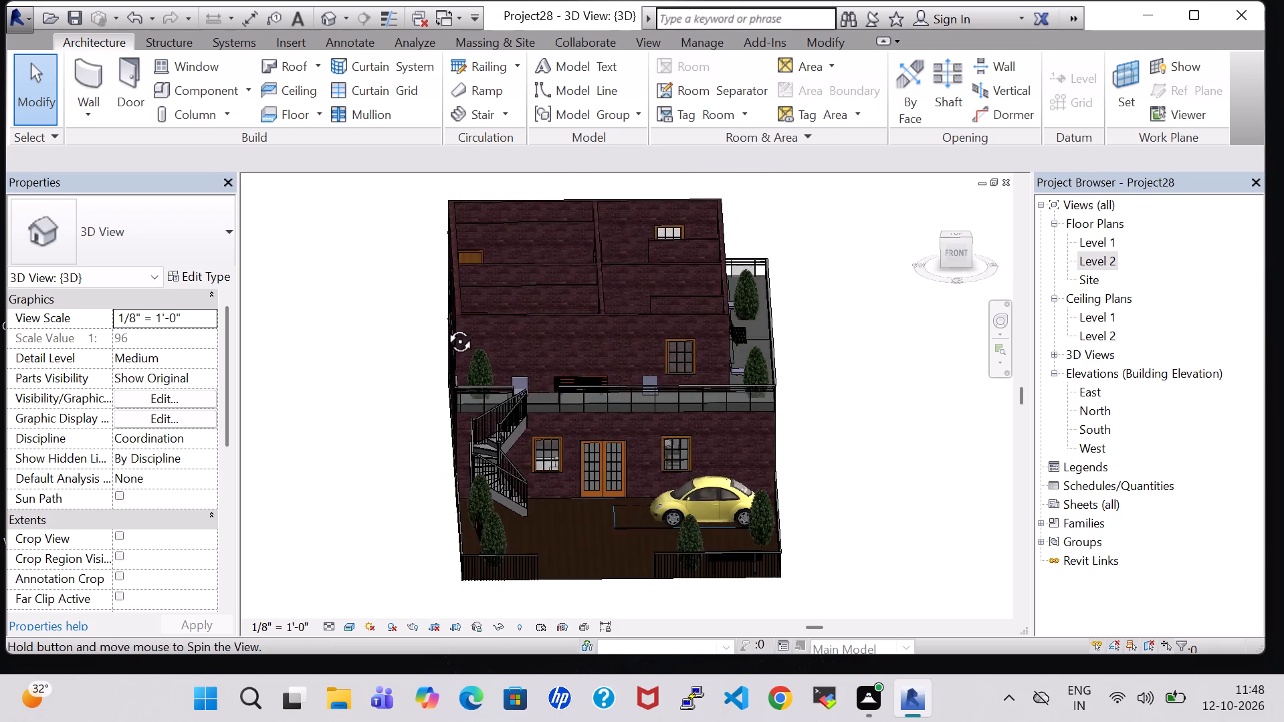
pyautogui.moveTo(445, 326); pyautogui.dragTo(445, 328, button='middle')
pyautogui.scroll(1, 797, 304)
pyautogui.moveTo(797, 304); pyautogui.dragTo(796, 330, button='middle')
pyautogui.scroll(-1, 802, 324)
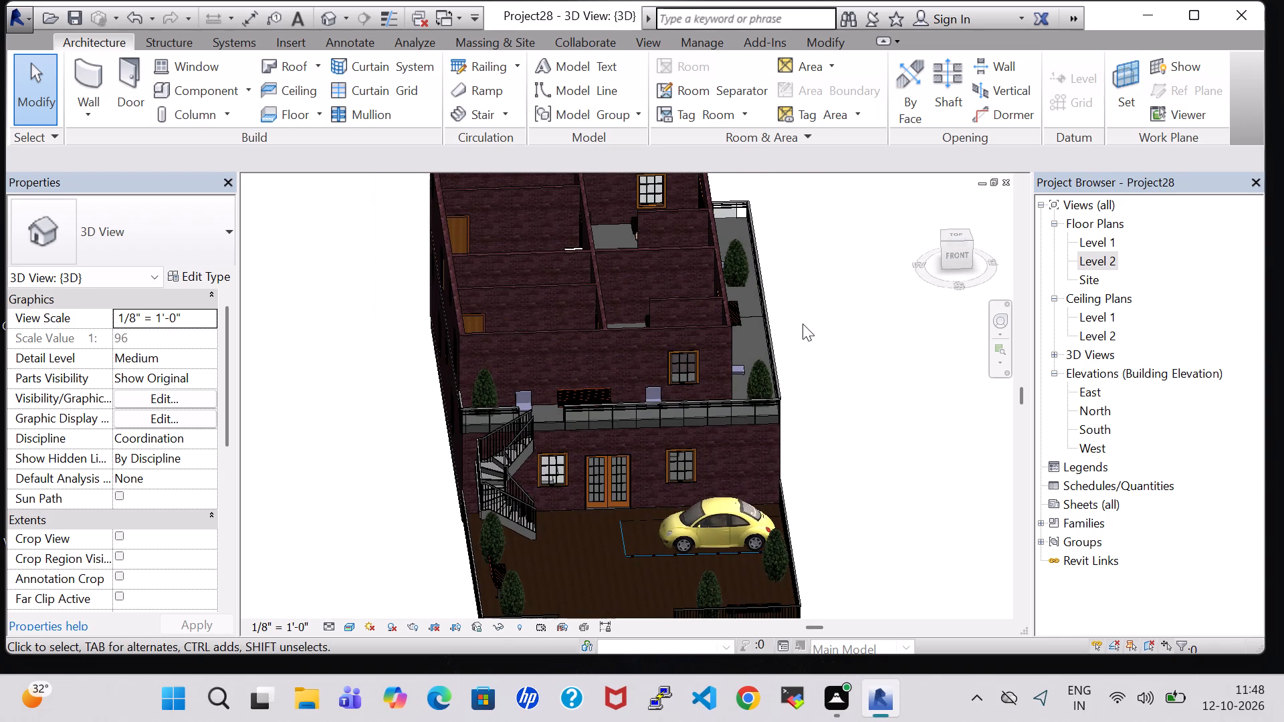
pyautogui.keyDown('shift'); pyautogui.moveTo(802, 324); pyautogui.dragTo(802, 301, button='middle'); pyautogui.keyUp('shift')
pyautogui.keyDown('shift'); pyautogui.scroll(1, 802, 324); pyautogui.keyUp('shift')
pyautogui.moveTo(802, 297); pyautogui.dragTo(802, 320, button='middle')
pyautogui.scroll(-1, 802, 320)
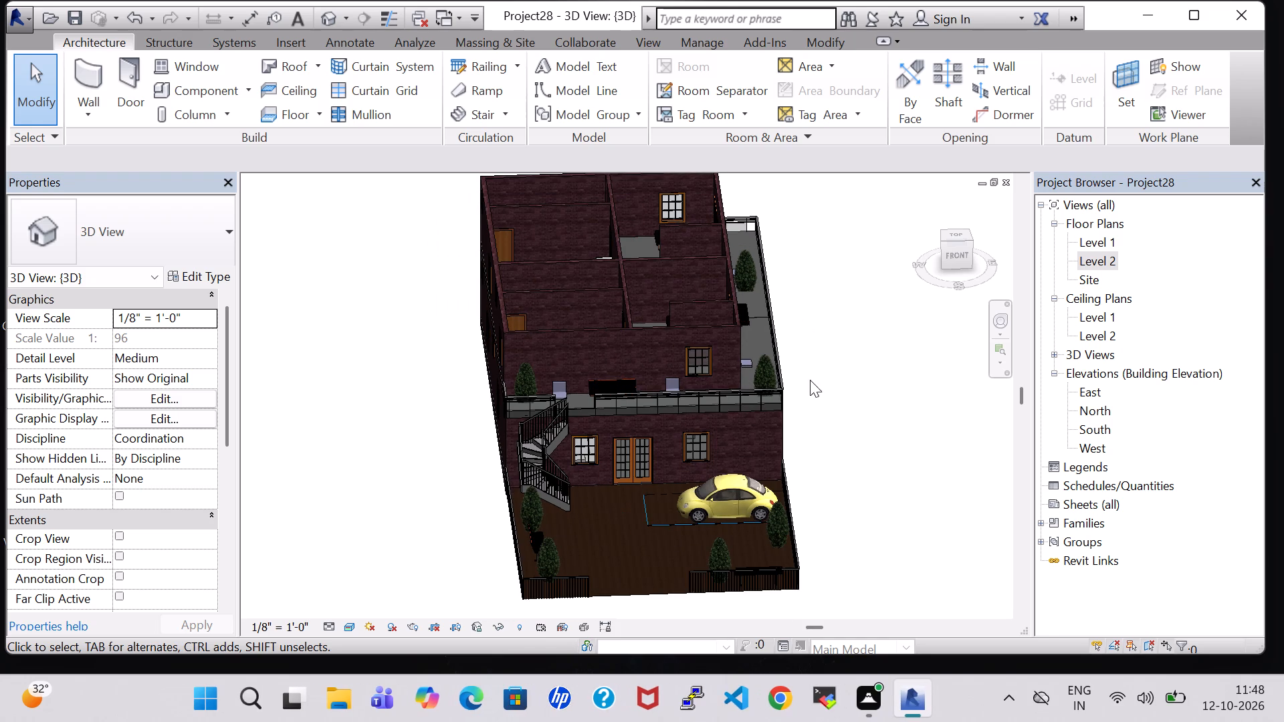
pyautogui.keyDown('shift'); pyautogui.moveTo(810, 382); pyautogui.dragTo(810, 367, button='middle'); pyautogui.keyUp('shift')
pyautogui.keyDown('shift'); pyautogui.moveTo(818, 325); pyautogui.dragTo(799, 347, button='middle'); pyautogui.keyUp('shift')
pyautogui.scroll(1, 813, 418)
pyautogui.keyDown('shift'); pyautogui.moveTo(814, 429); pyautogui.dragTo(816, 410, button='middle'); pyautogui.keyUp('shift')
pyautogui.keyDown('shift'); pyautogui.scroll(1, 816, 410); pyautogui.keyUp('shift')
pyautogui.moveTo(829, 507); pyautogui.dragTo(845, 447, button='middle')
pyautogui.scroll(1, 845, 446)
pyautogui.moveTo(845, 446); pyautogui.dragTo(827, 446, button='middle')
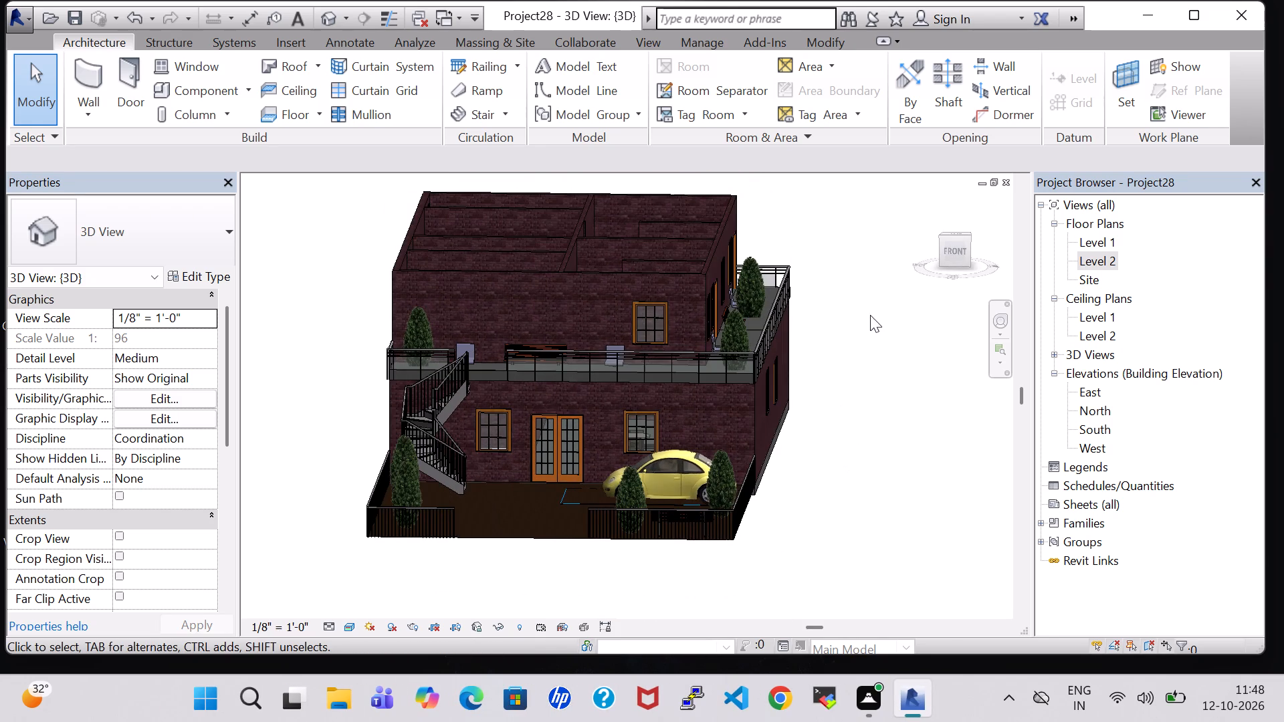
pyautogui.keyDown('shift'); pyautogui.moveTo(859, 247); pyautogui.dragTo(859, 259, button='middle'); pyautogui.keyUp('shift')
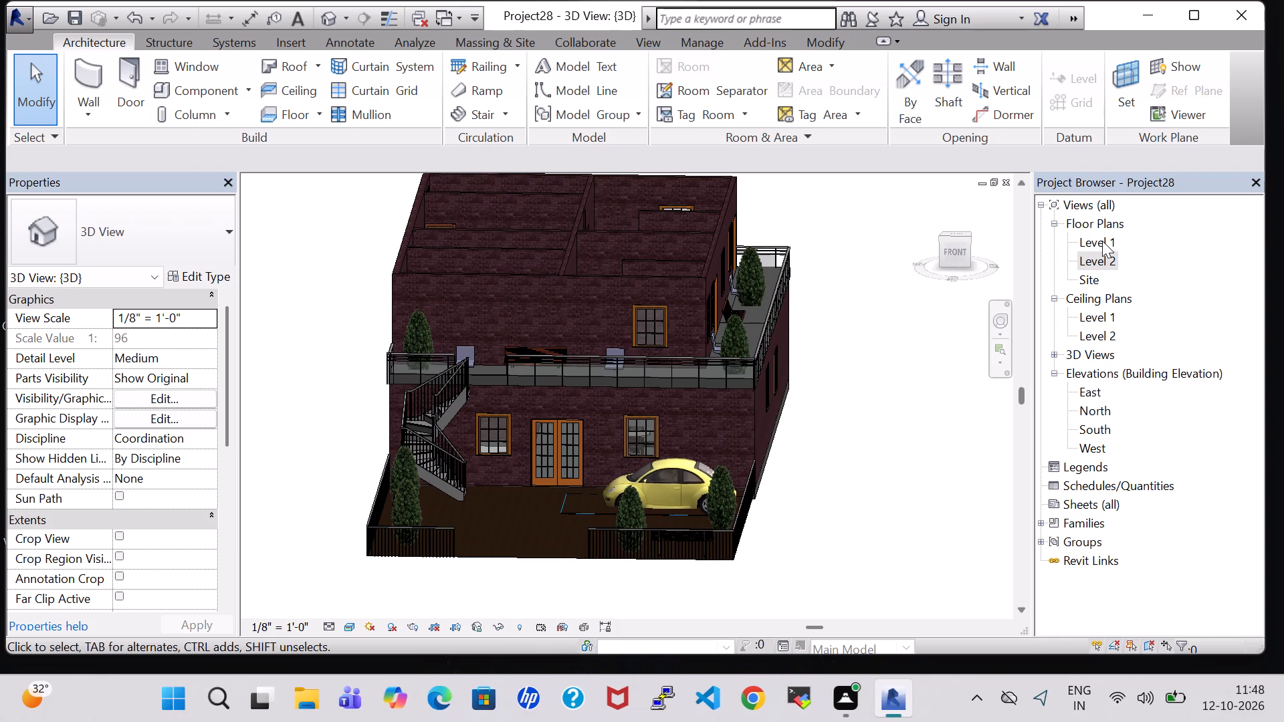
# Compare the Level 2 floor plan with the front facade, balcony railing and entrance in the 3D view.
pyautogui.doubleClick(1102, 241)
pyautogui.doubleClick(1103, 255)
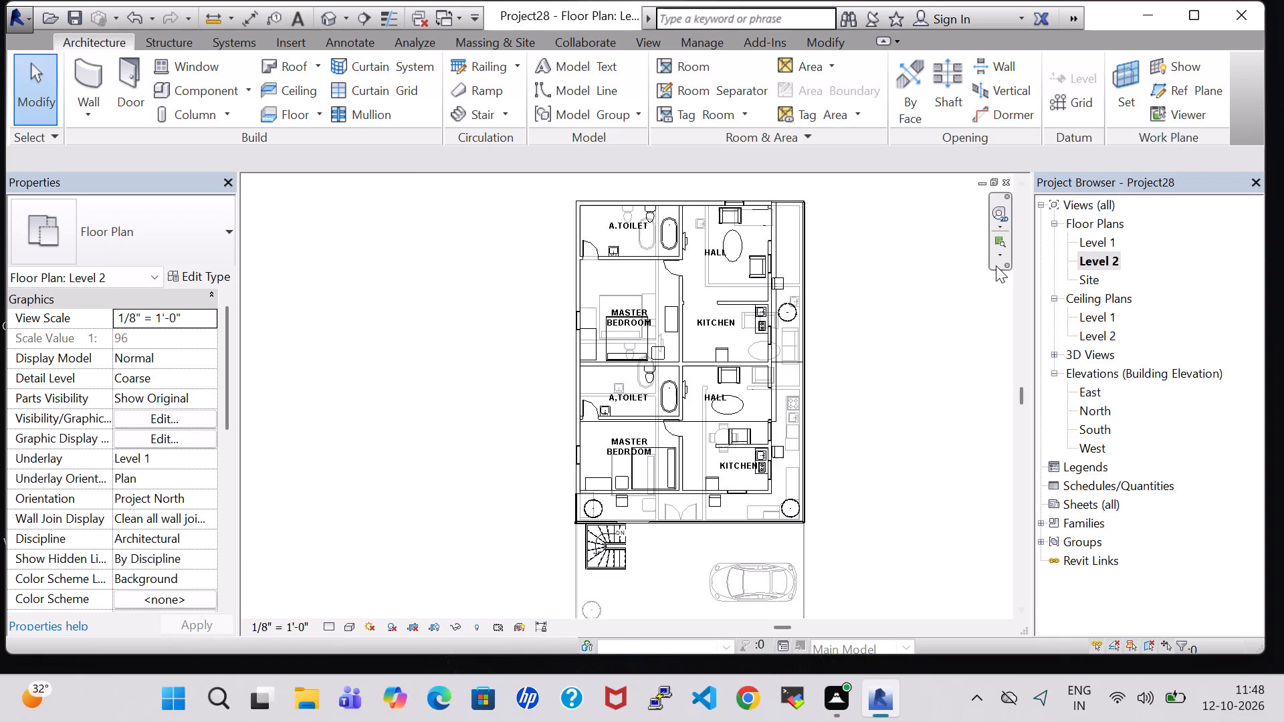
pyautogui.scroll(1, 856, 257)
pyautogui.moveTo(885, 572); pyautogui.dragTo(873, 485, button='middle')
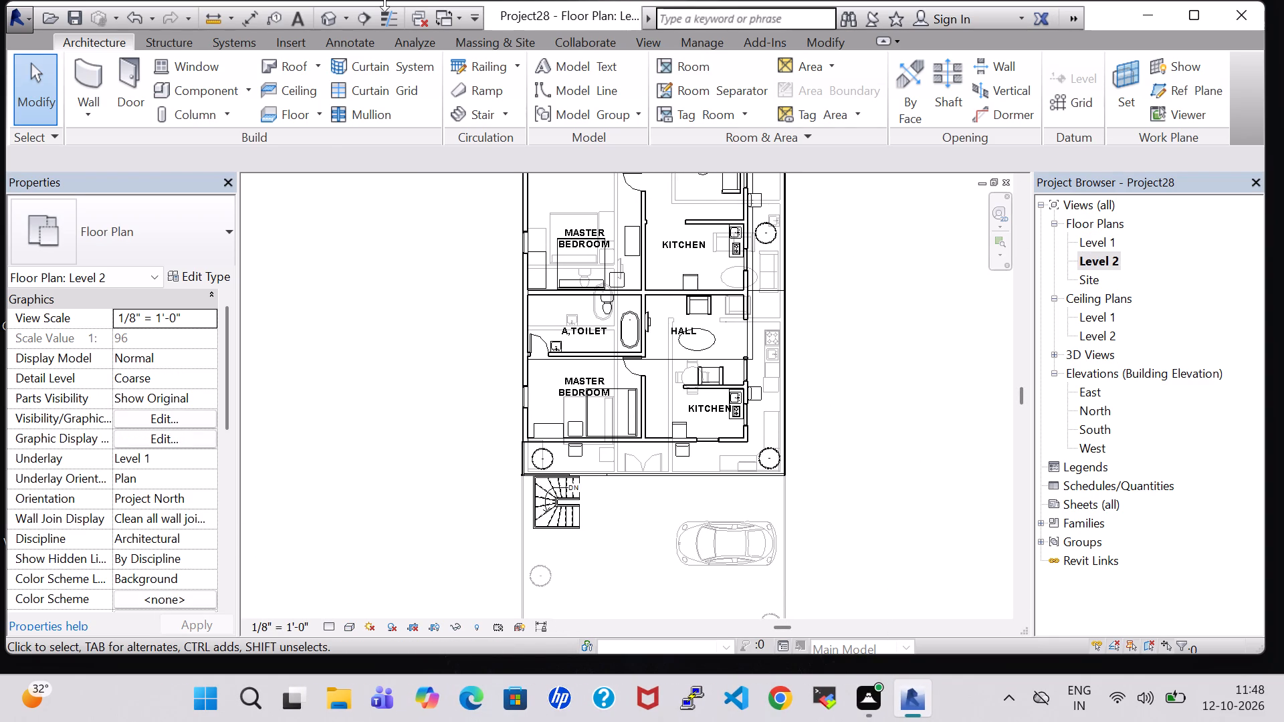
pyautogui.click(334, 19)
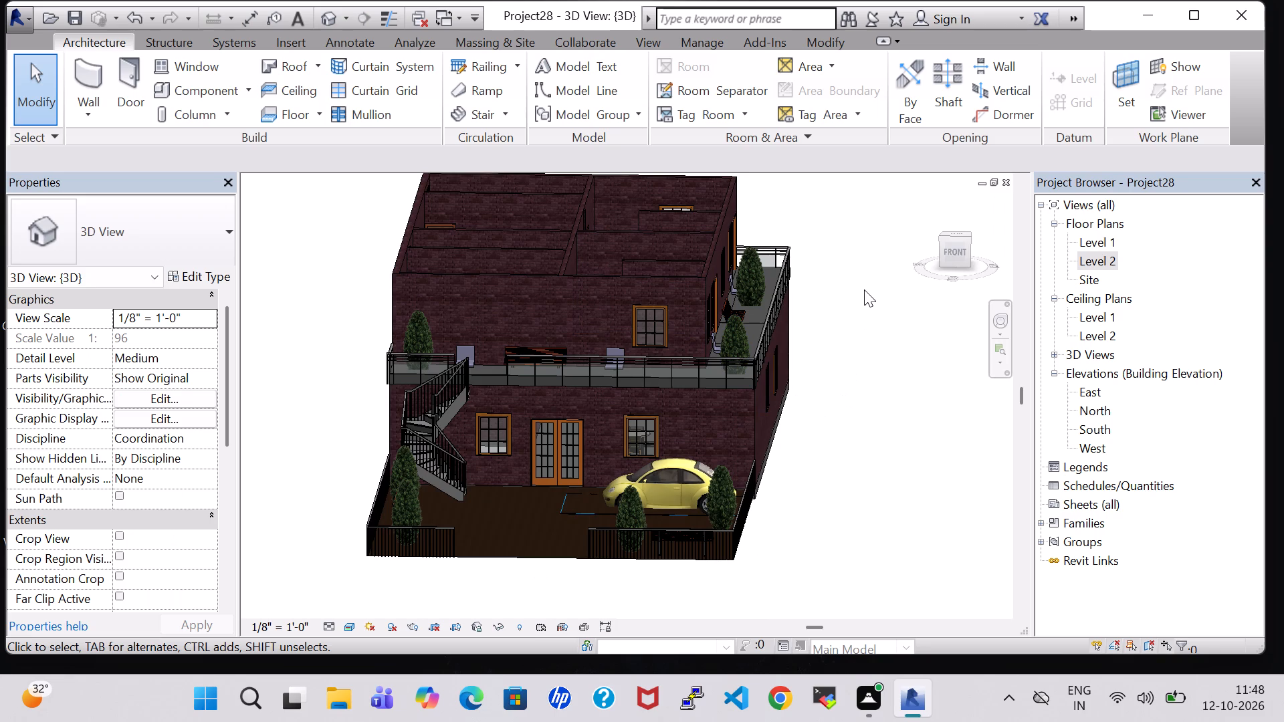
pyautogui.scroll(1, 864, 289)
pyautogui.keyDown('shift'); pyautogui.moveTo(864, 289); pyautogui.dragTo(864, 335, button='middle'); pyautogui.keyUp('shift')
pyautogui.keyDown('shift'); pyautogui.moveTo(864, 533); pyautogui.dragTo(848, 478, button='middle'); pyautogui.keyUp('shift')
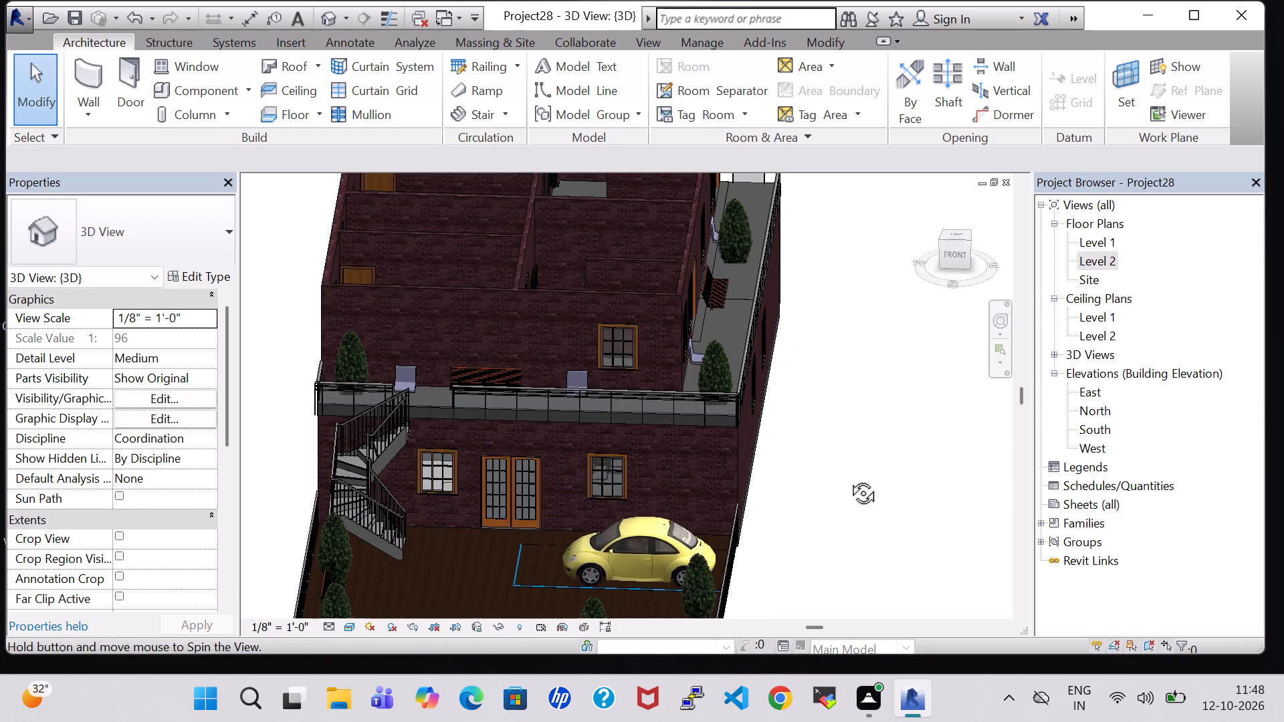
pyautogui.keyDown('shift'); pyautogui.moveTo(848, 478); pyautogui.dragTo(845, 389, button='middle'); pyautogui.keyUp('shift')
pyautogui.scroll(1, 844, 284)
pyautogui.moveTo(844, 284); pyautogui.dragTo(886, 343, button='middle')
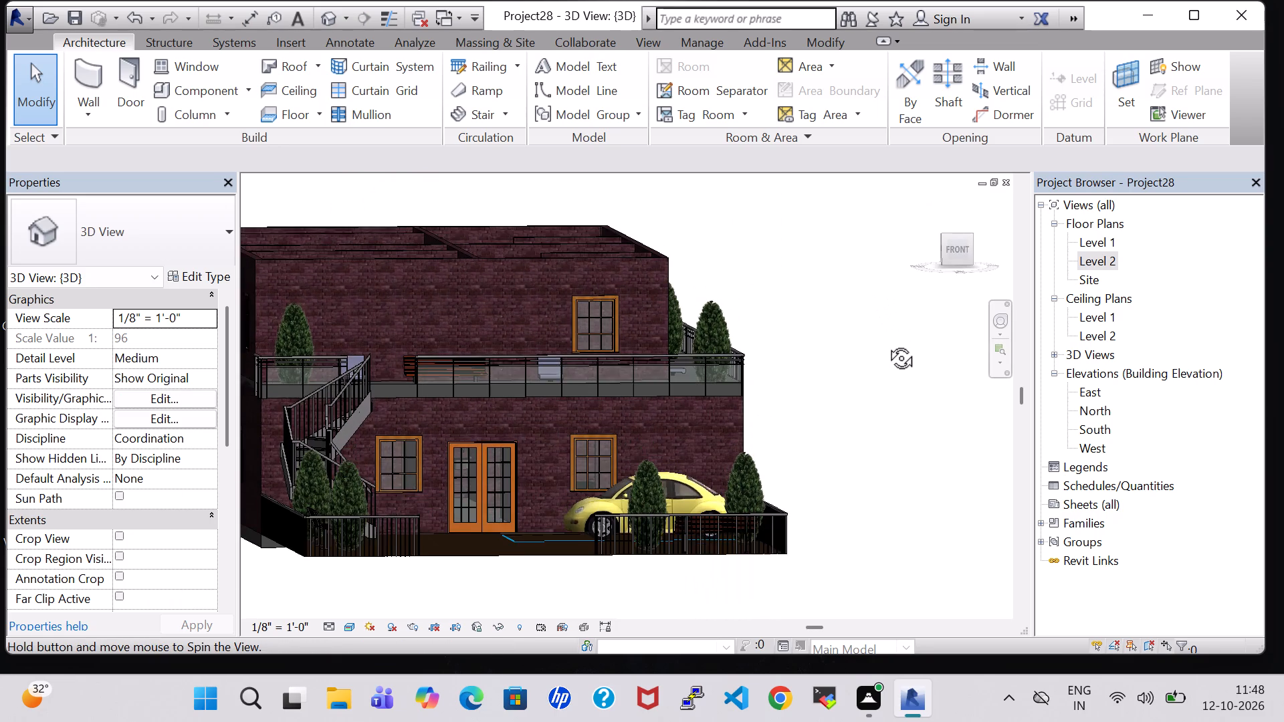
pyautogui.moveTo(888, 431); pyautogui.dragTo(899, 460, button='middle')
pyautogui.scroll(2, 899, 460)
pyautogui.moveTo(899, 460); pyautogui.dragTo(832, 453, button='middle')
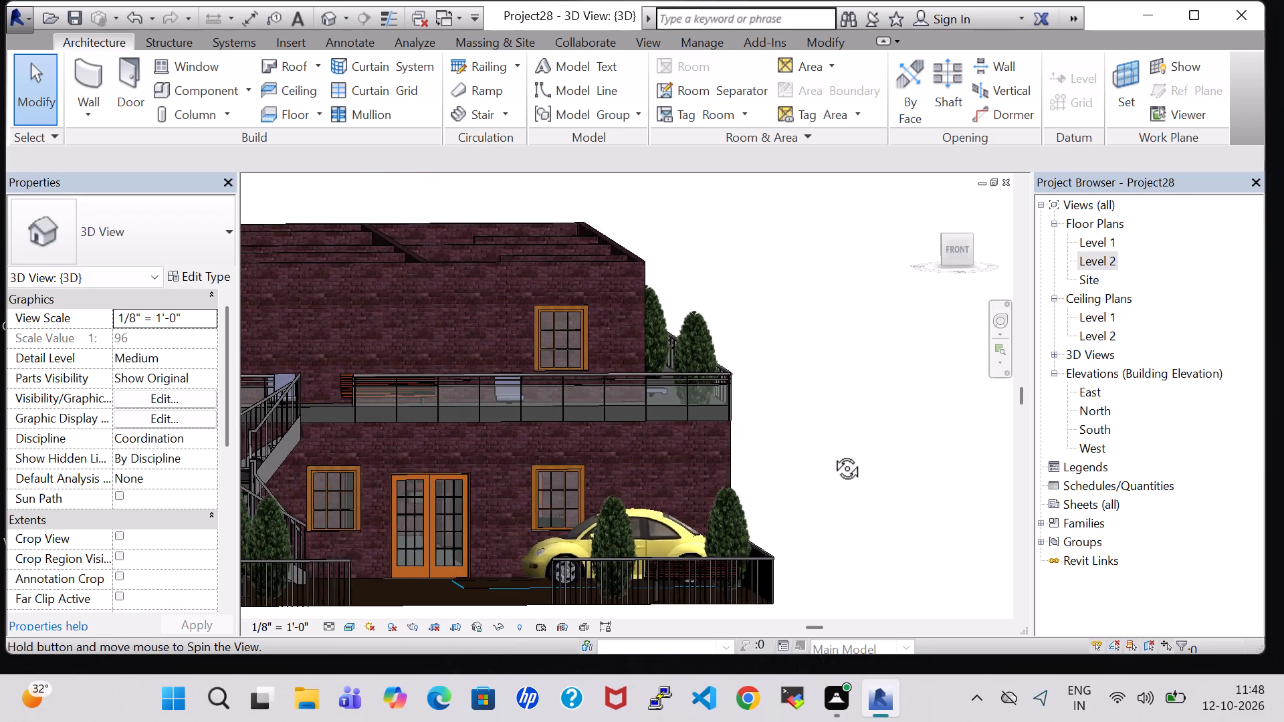
pyautogui.moveTo(832, 453); pyautogui.dragTo(772, 447, button='middle')
pyautogui.moveTo(565, 209); pyautogui.dragTo(806, 300, button='middle')
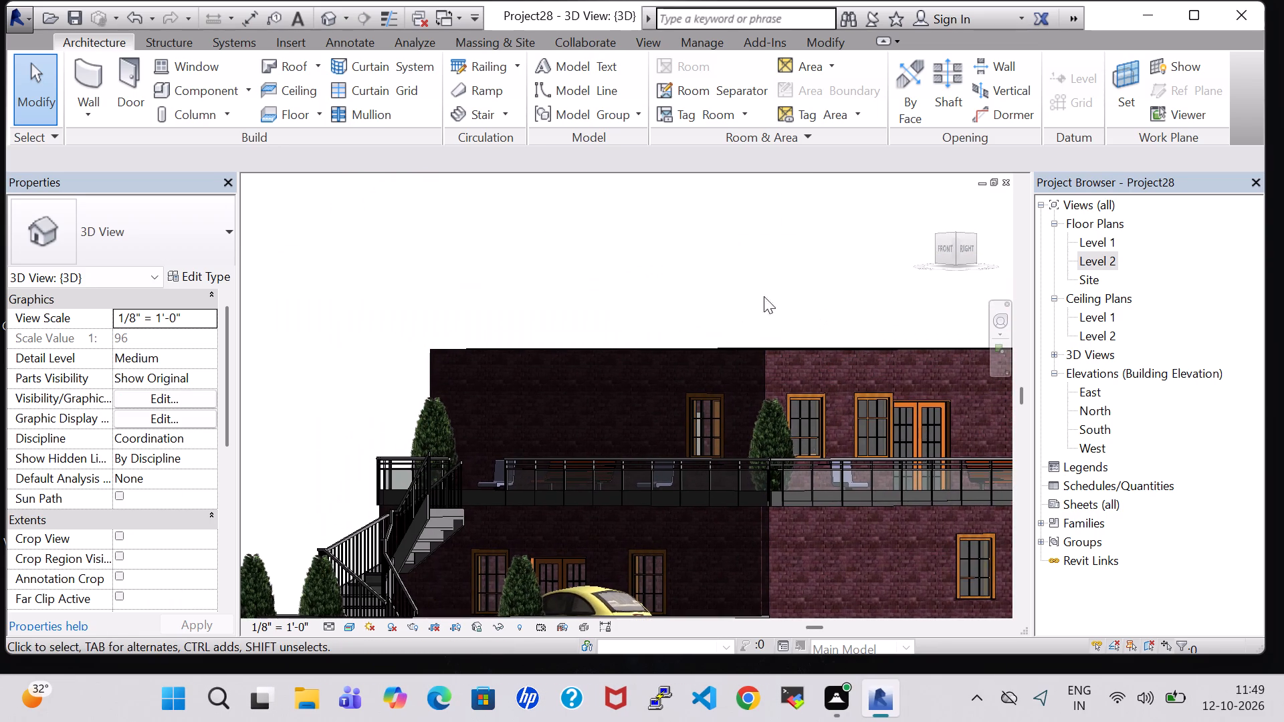
# Inspect the Level 2 rooms, balcony seating, outdoor staircase and front yard benches and trees up close in the 3D view.
pyautogui.moveTo(429, 230); pyautogui.dragTo(492, 423, button='middle')
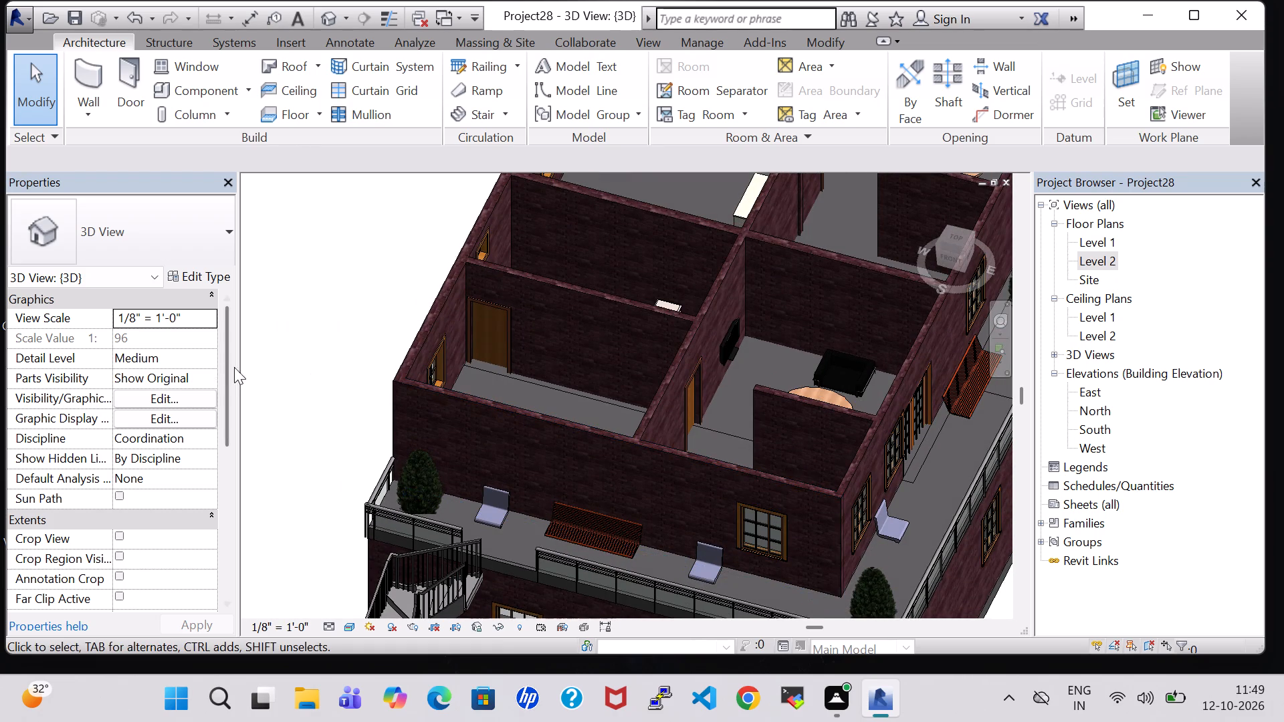
pyautogui.moveTo(306, 442); pyautogui.dragTo(358, 248, button='middle')
pyautogui.scroll(1, 306, 442)
pyautogui.scroll(1, 348, 289)
pyautogui.moveTo(302, 556); pyautogui.dragTo(395, 392, button='middle')
pyautogui.scroll(1, 373, 510)
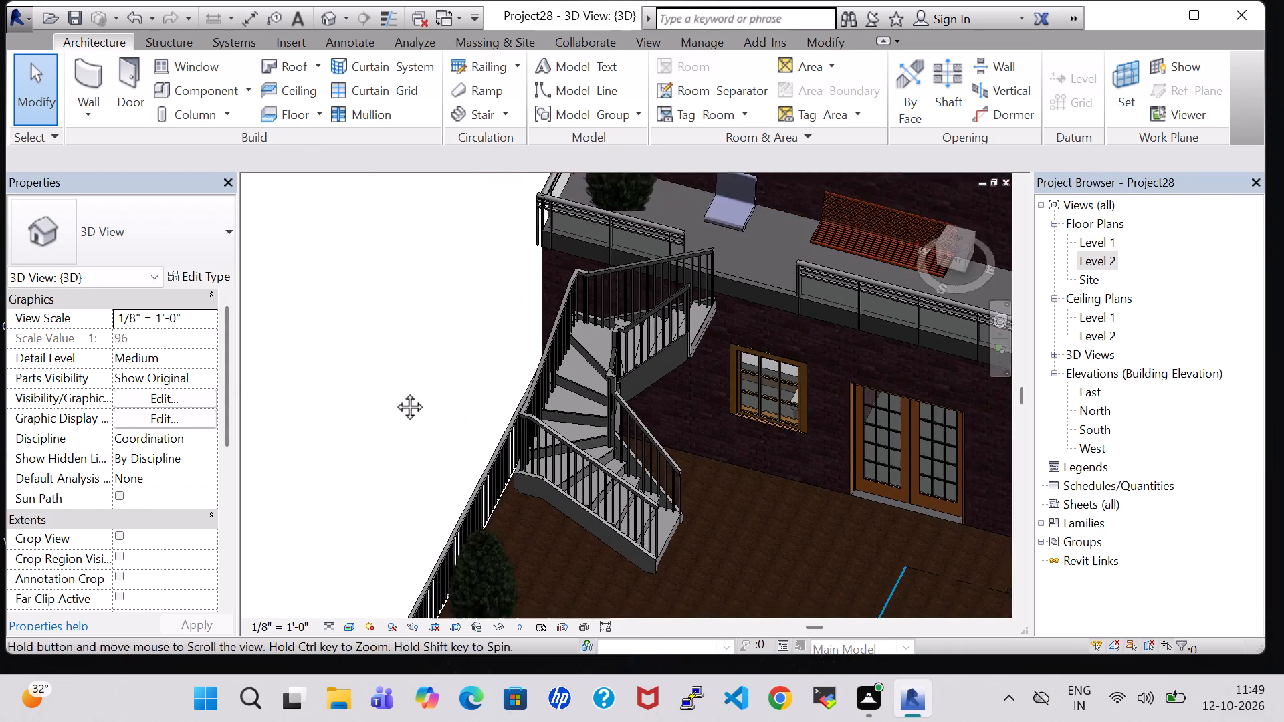
pyautogui.moveTo(395, 392); pyautogui.dragTo(407, 308, button='middle')
pyautogui.moveTo(366, 531); pyautogui.dragTo(425, 316, button='middle')
pyautogui.scroll(-1, 425, 316)
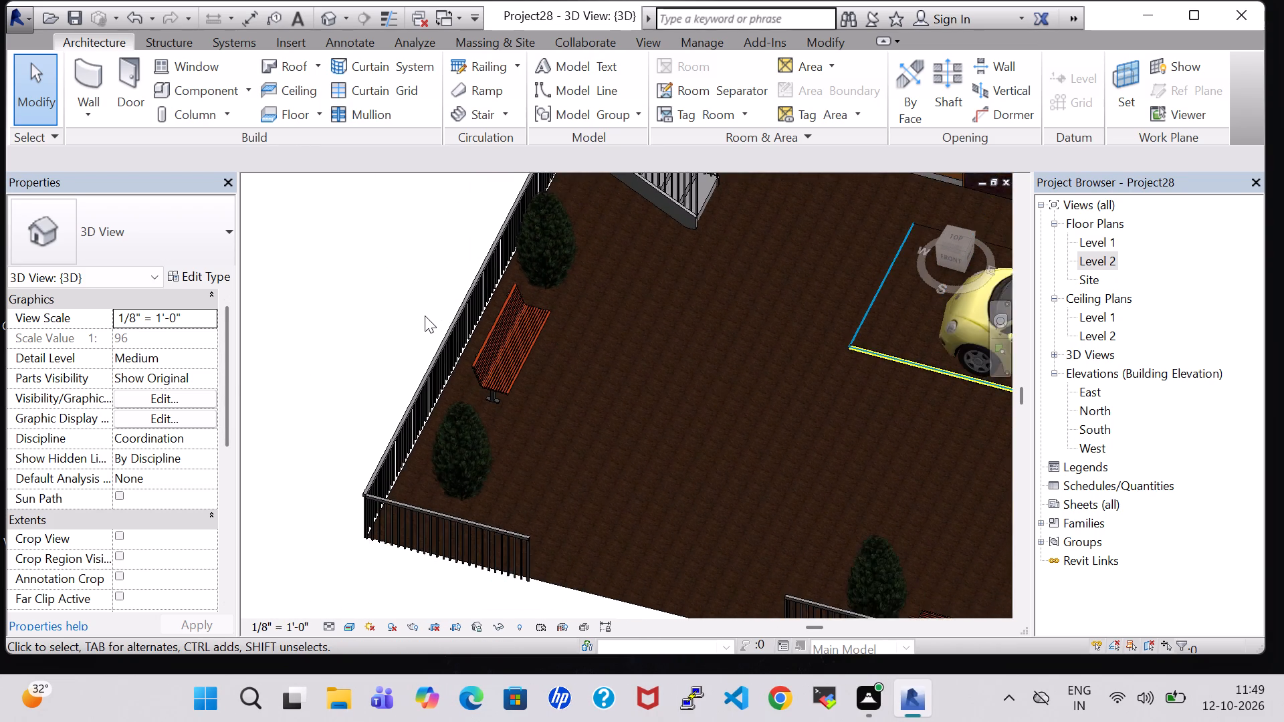
pyautogui.scroll(-3, 425, 316)
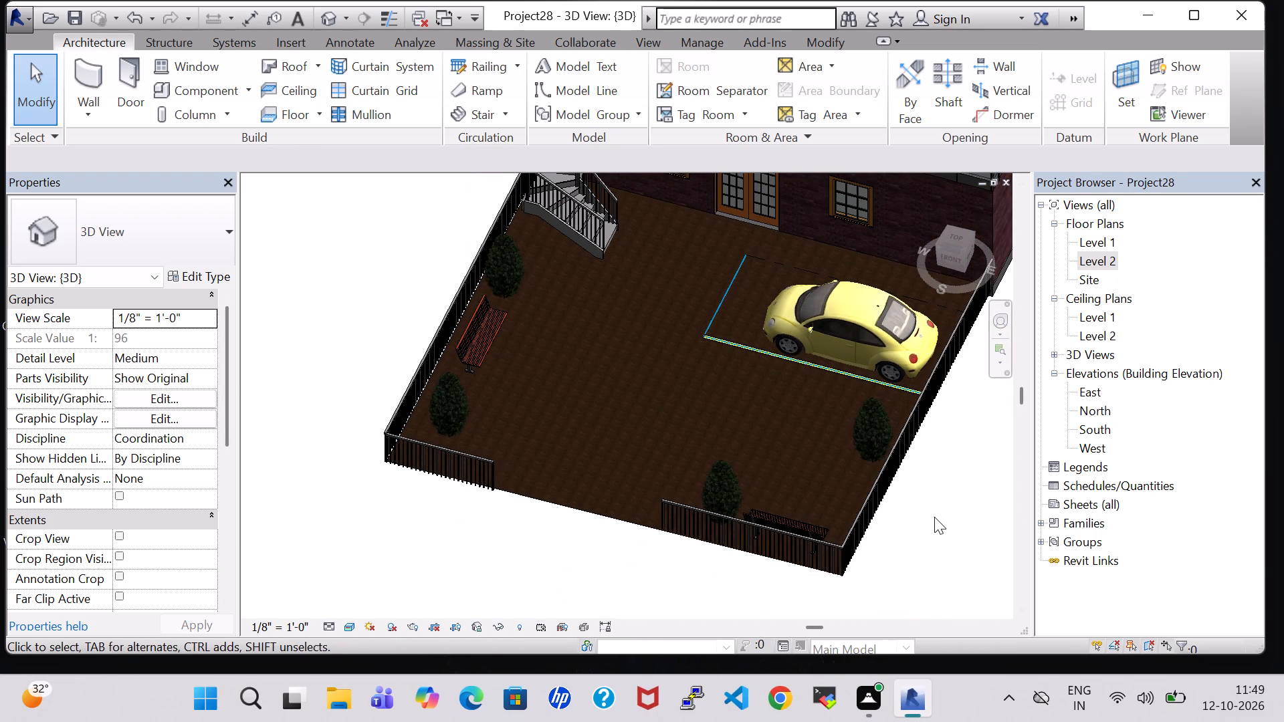
# Examine the front yard and parking area from several angles, finishing with the standard top and front views of the model.
pyautogui.click(934, 517)
pyautogui.keyDown('shift'); pyautogui.moveTo(934, 517); pyautogui.dragTo(958, 431, button='middle'); pyautogui.keyUp('shift')
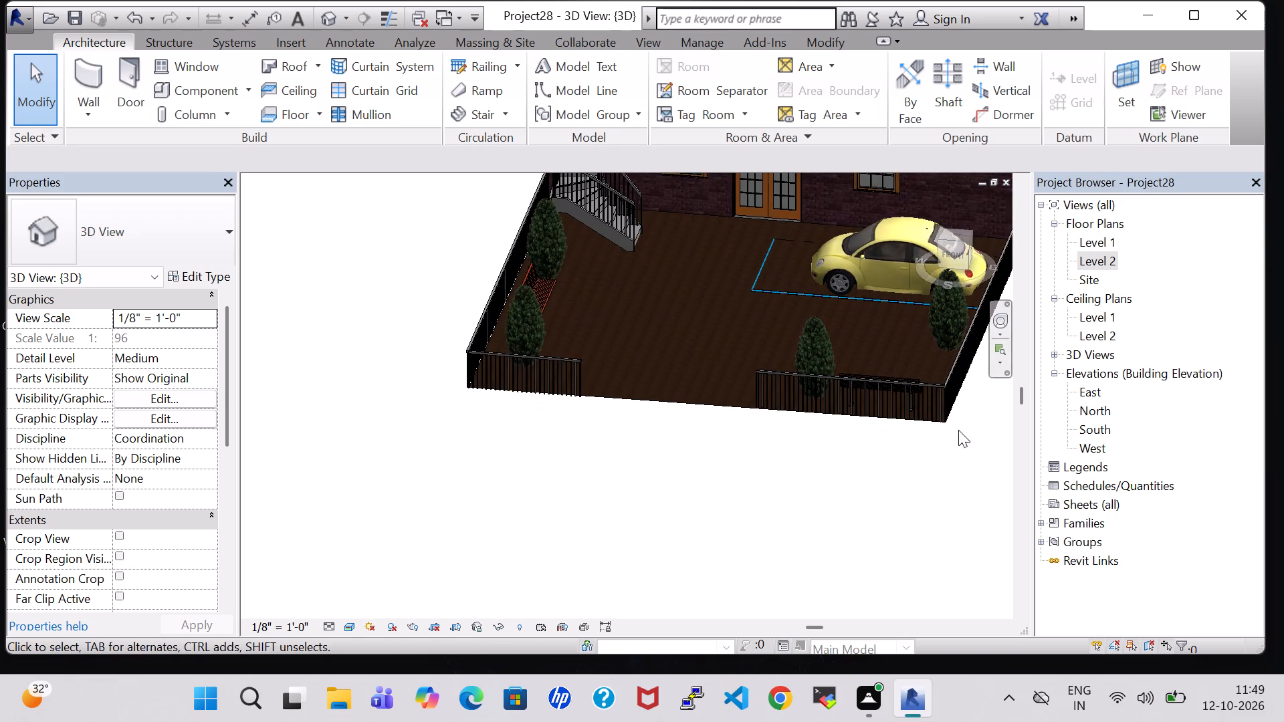
pyautogui.moveTo(448, 244); pyautogui.dragTo(418, 364, button='middle')
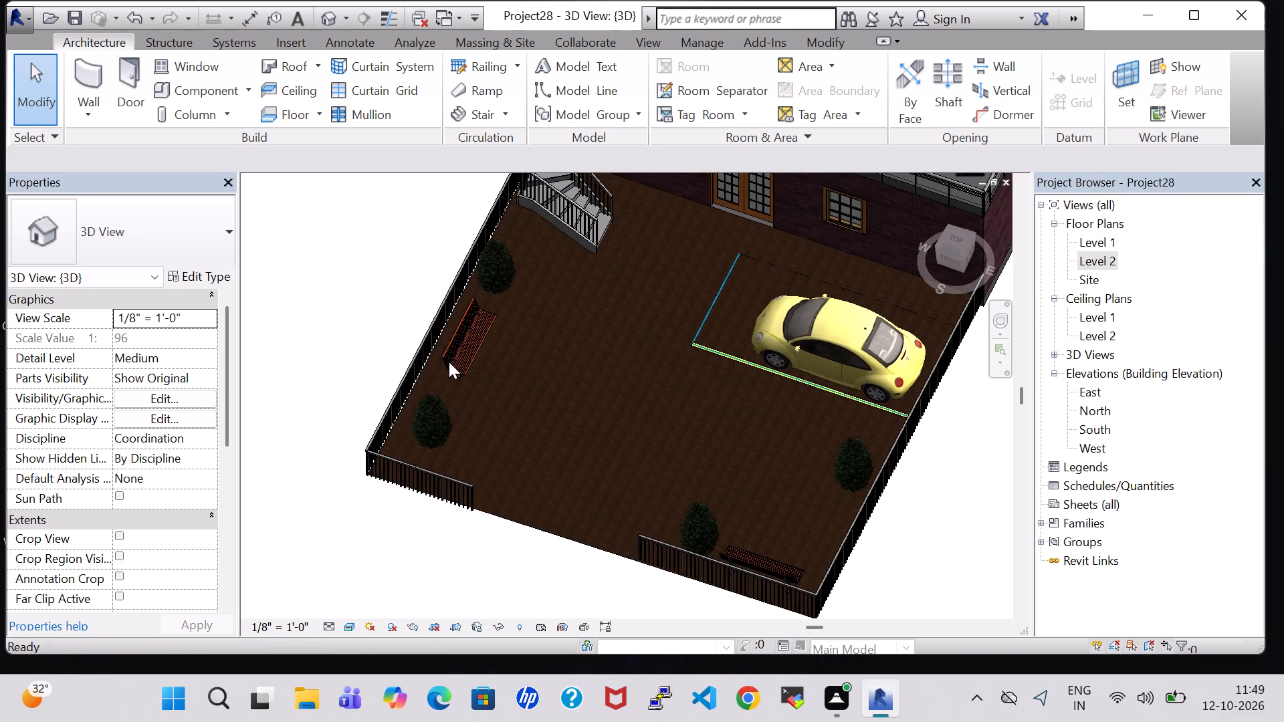
pyautogui.scroll(-4, 679, 372)
pyautogui.keyDown('shift'); pyautogui.moveTo(907, 349); pyautogui.dragTo(895, 409, button='middle'); pyautogui.keyUp('shift')
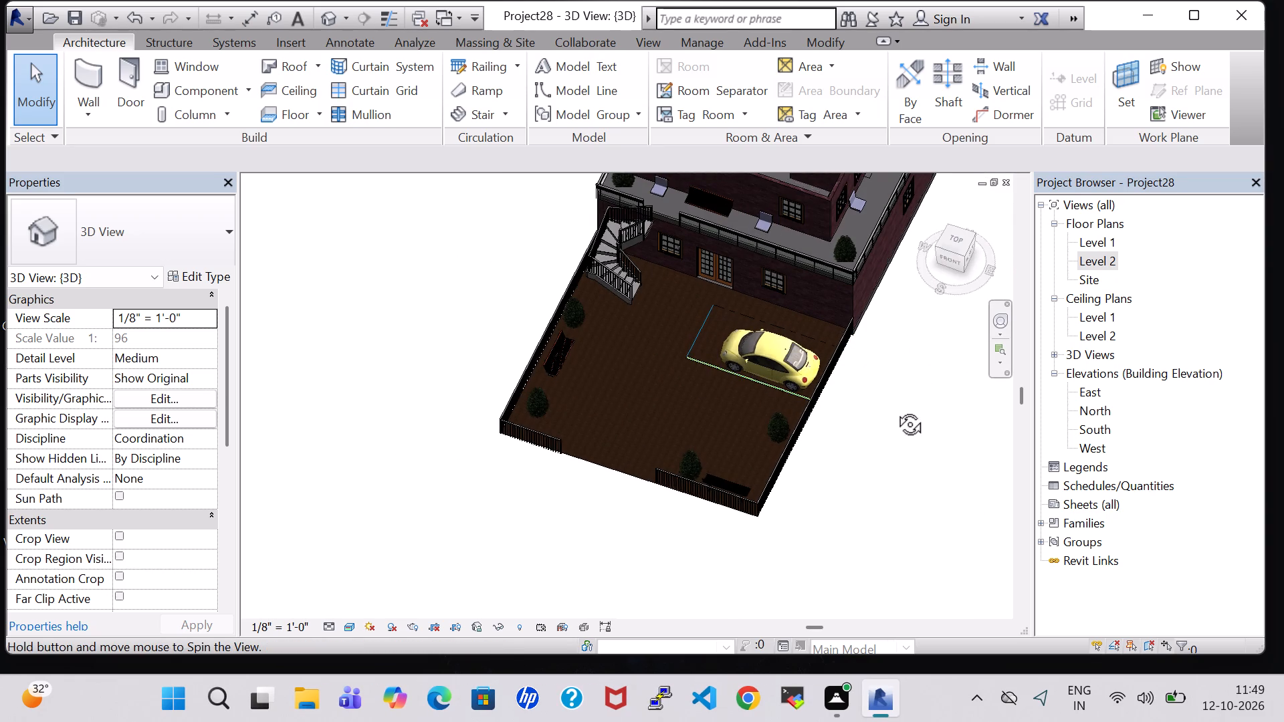
pyautogui.keyDown('shift'); pyautogui.moveTo(895, 409); pyautogui.dragTo(859, 500, button='middle'); pyautogui.keyUp('shift')
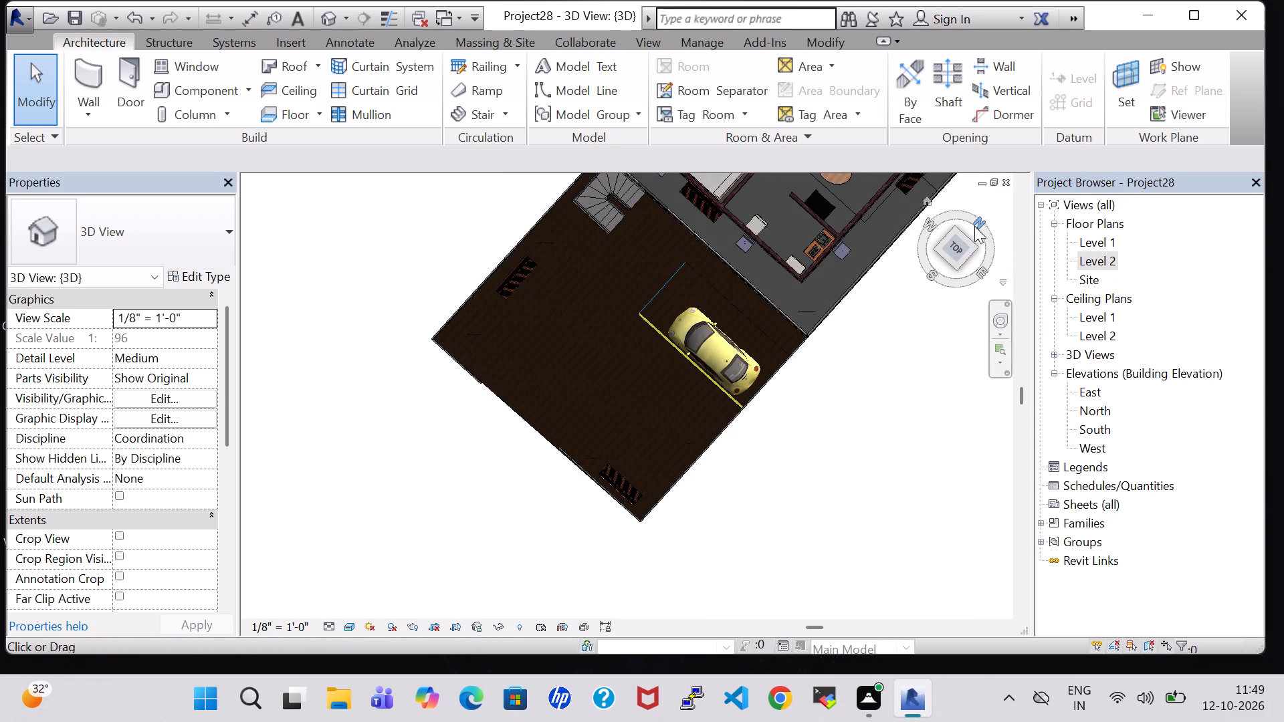
pyautogui.click(950, 251)
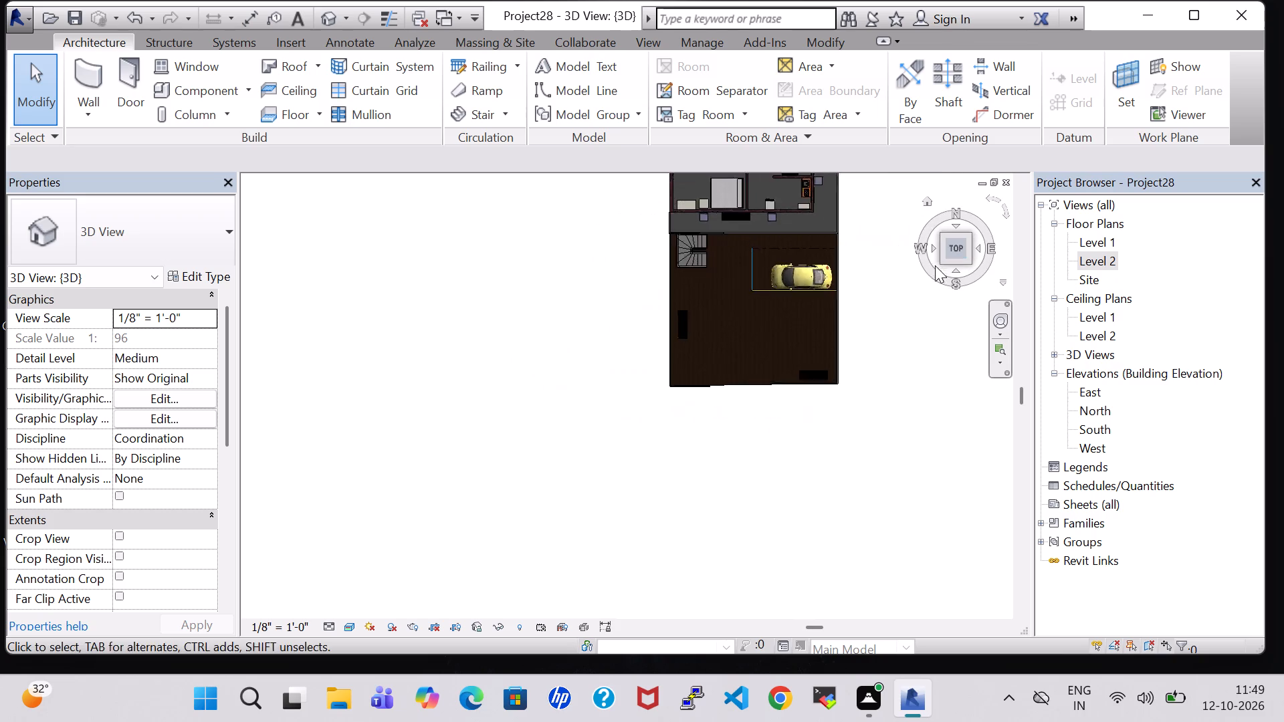
pyautogui.click(958, 270)
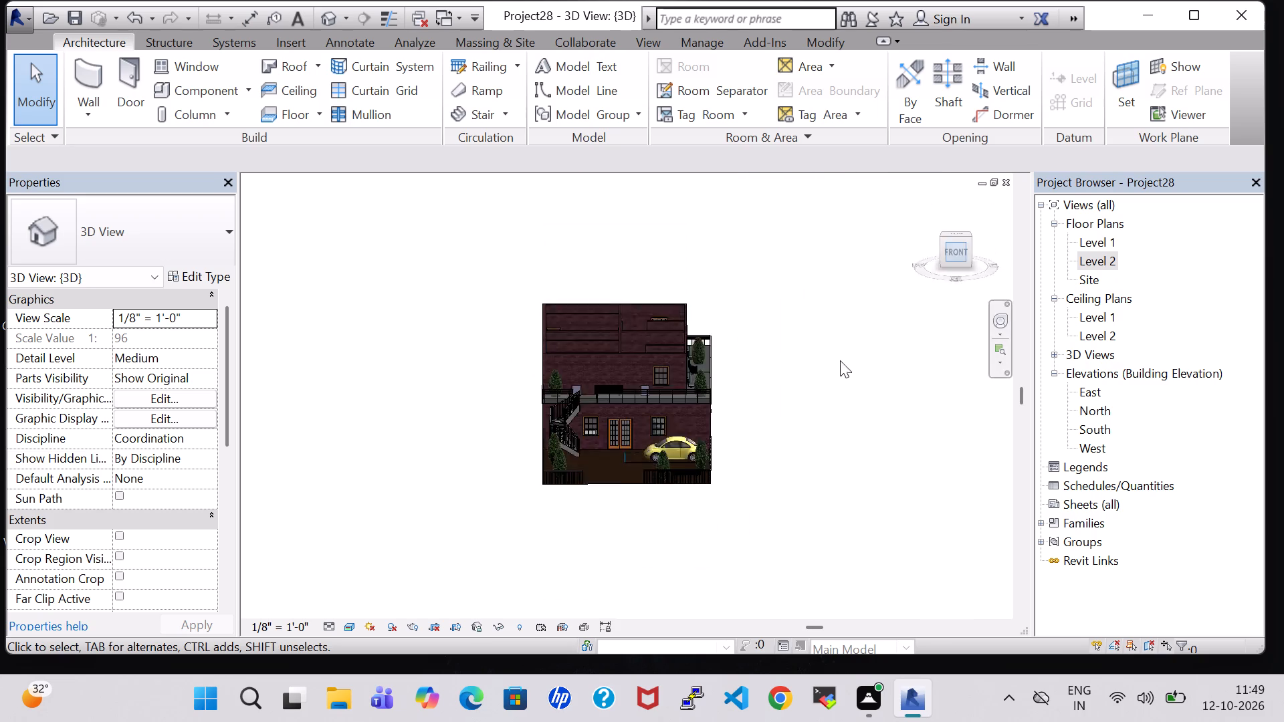
pyautogui.scroll(7, 805, 388)
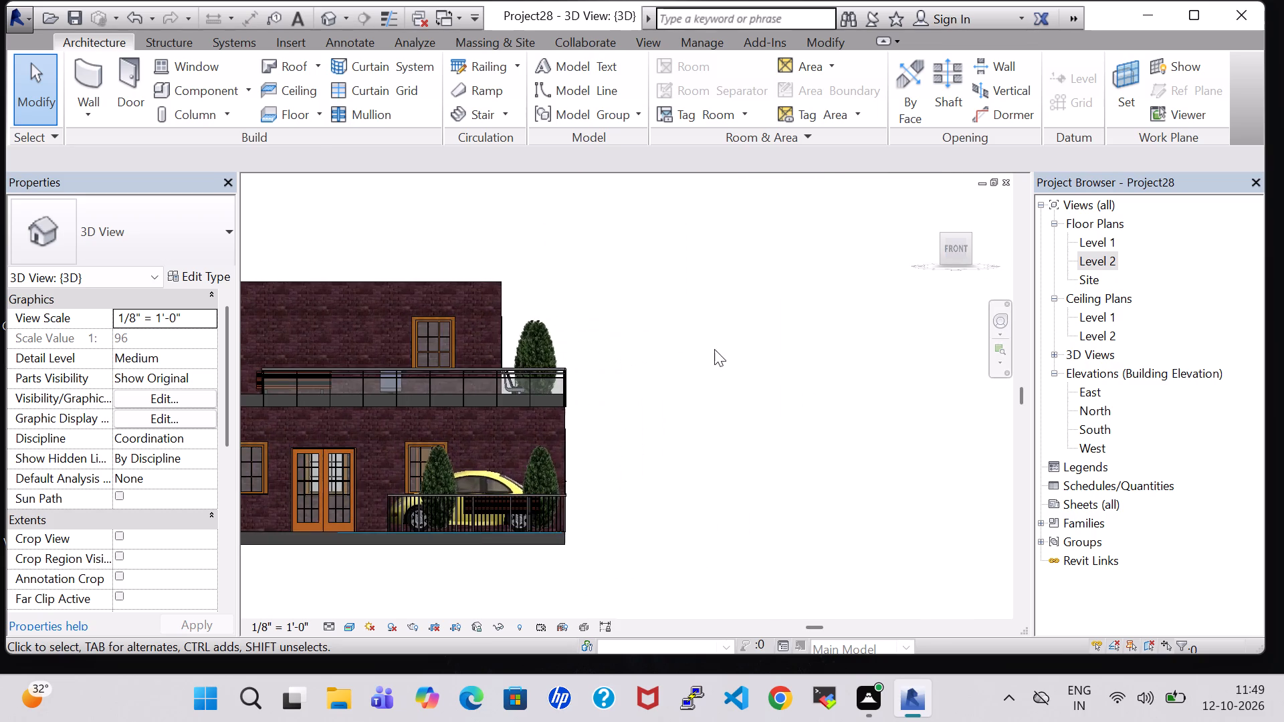
# Examine the car-side corner of the house, its balcony and the front yard in 3D from high, level and low angles.
pyautogui.keyDown('shift'); pyautogui.moveTo(714, 349); pyautogui.dragTo(867, 389, button='middle'); pyautogui.keyUp('shift')
pyautogui.scroll(1, 853, 384)
pyautogui.moveTo(853, 384); pyautogui.dragTo(663, 346, button='middle')
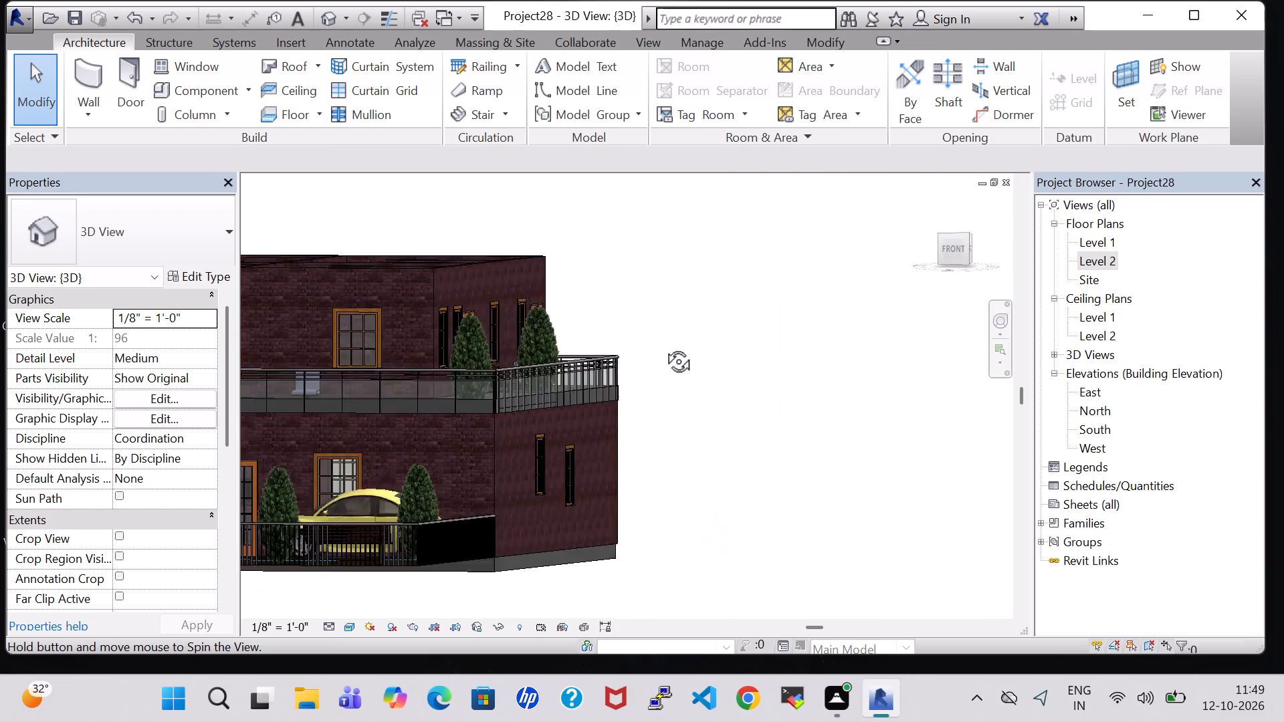
pyautogui.moveTo(663, 346); pyautogui.dragTo(641, 342, button='middle')
pyautogui.moveTo(706, 275); pyautogui.dragTo(811, 302, button='middle')
pyautogui.keyDown('shift'); pyautogui.moveTo(721, 197); pyautogui.dragTo(800, 221, button='middle'); pyautogui.keyUp('shift')
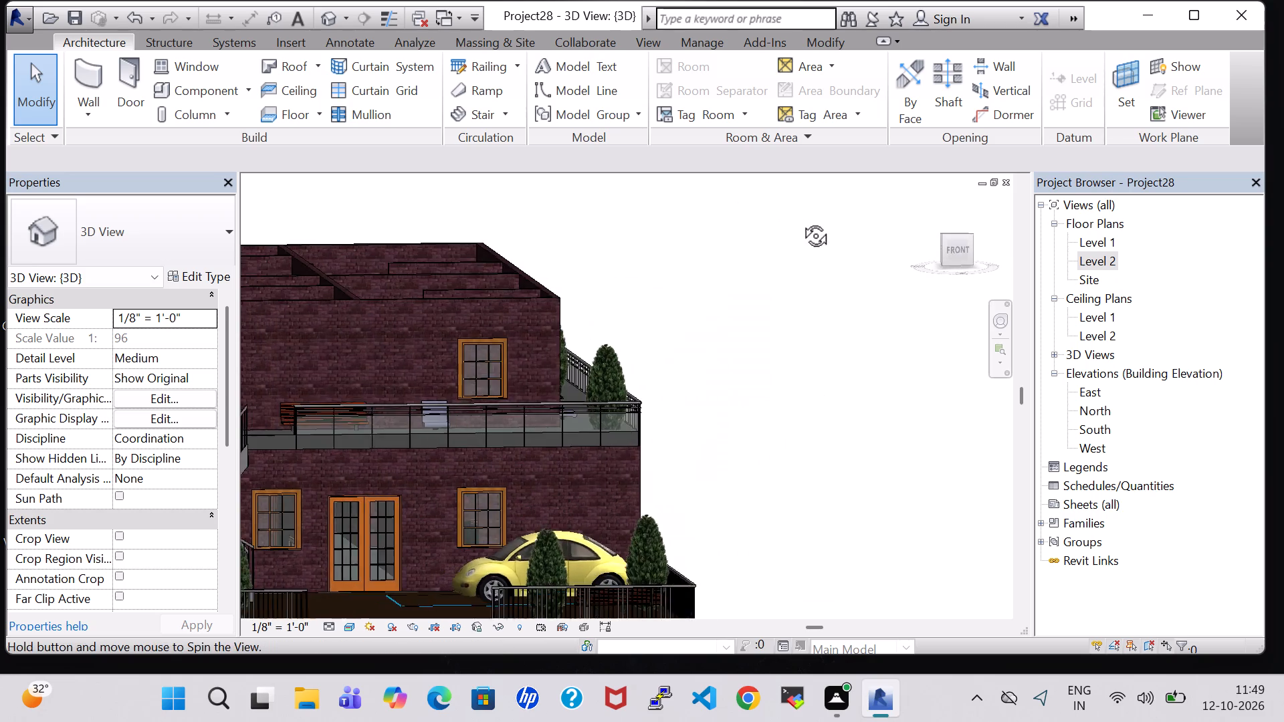
pyautogui.keyDown('shift'); pyautogui.moveTo(800, 221); pyautogui.dragTo(799, 226, button='middle'); pyautogui.keyUp('shift')
pyautogui.moveTo(715, 539); pyautogui.dragTo(697, 463, button='middle')
pyautogui.scroll(1, 698, 453)
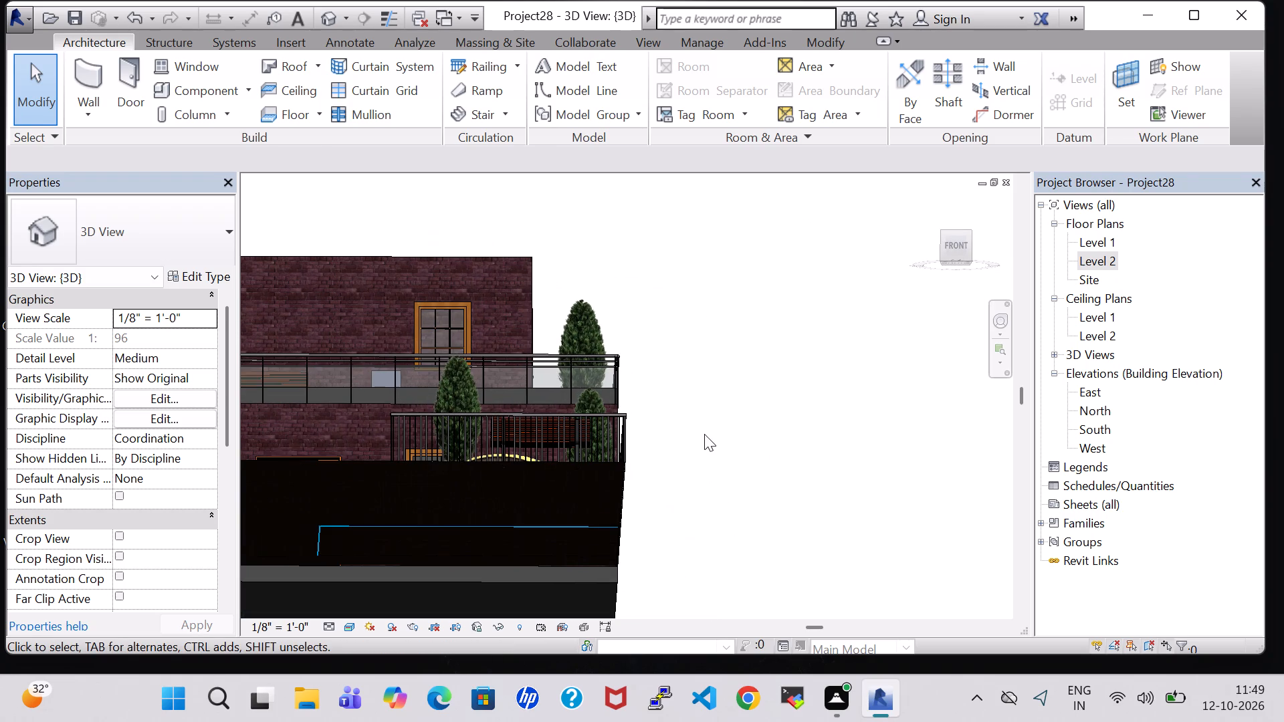
pyautogui.moveTo(706, 433); pyautogui.dragTo(825, 438, button='middle')
pyautogui.scroll(-2, 872, 304)
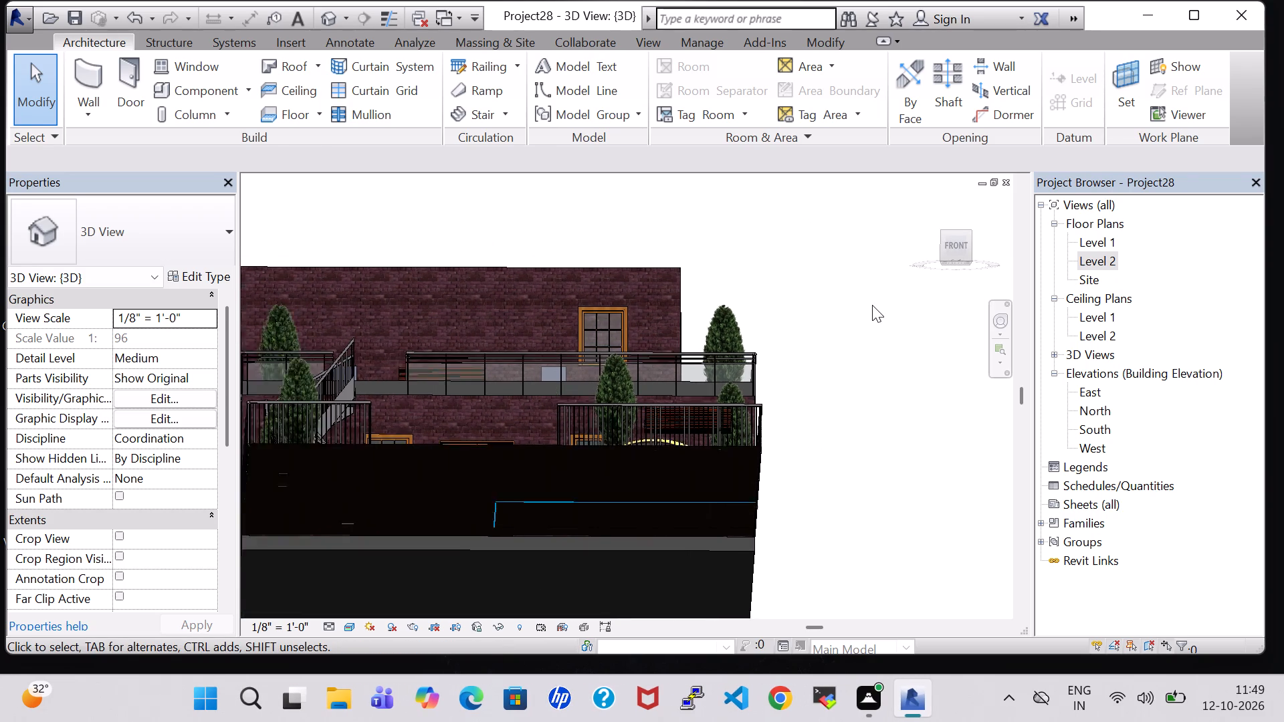
pyautogui.keyDown('shift'); pyautogui.scroll(-1, 865, 304); pyautogui.keyUp('shift')
pyautogui.keyDown('shift'); pyautogui.moveTo(865, 304); pyautogui.dragTo(869, 414, button='middle'); pyautogui.keyUp('shift')
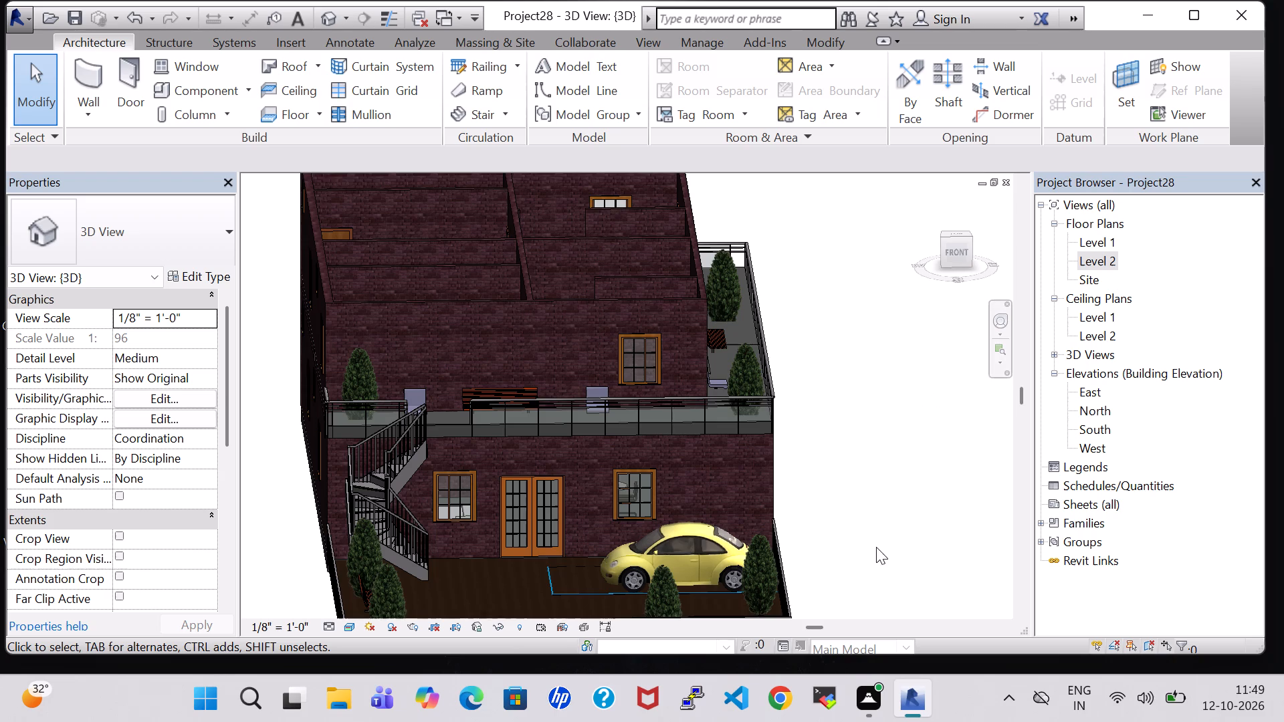
pyautogui.keyDown('shift'); pyautogui.moveTo(876, 547); pyautogui.dragTo(872, 480, button='middle'); pyautogui.keyUp('shift')
pyautogui.keyDown('shift'); pyautogui.scroll(1, 876, 547); pyautogui.keyUp('shift')
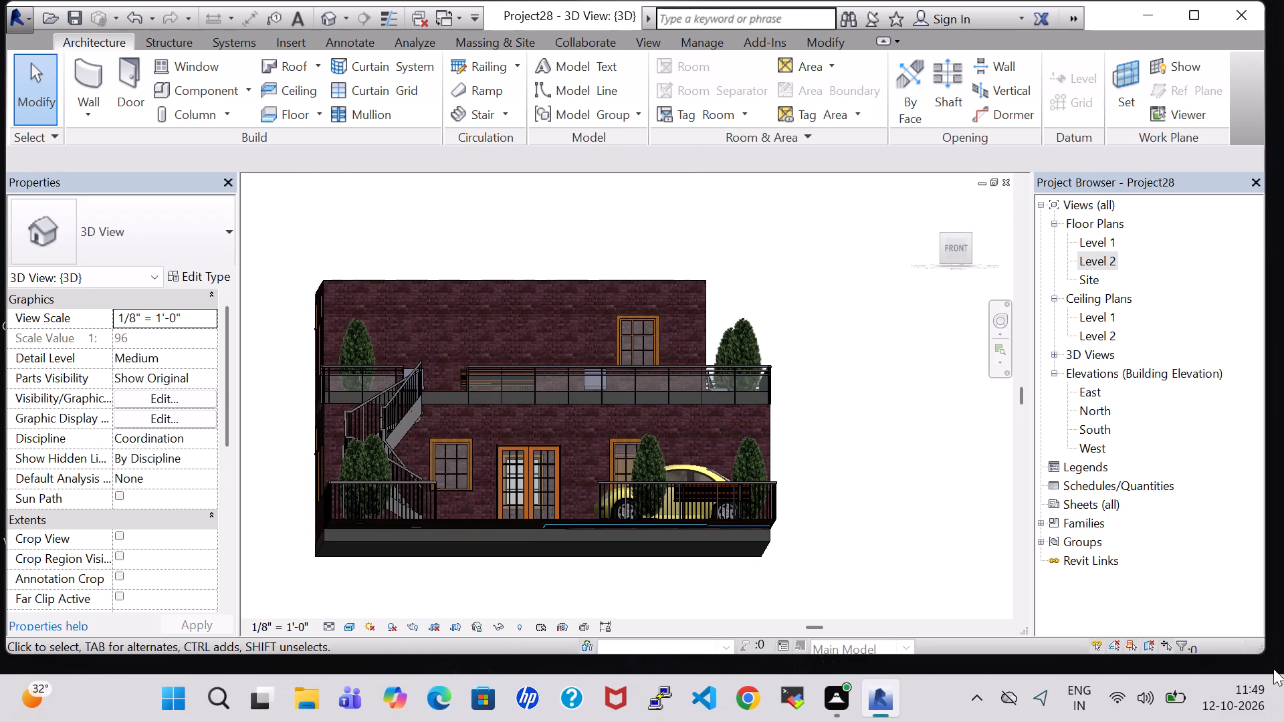
# Inspect the front entrance, balcony seating, glass railing and outdoor staircase up close in the 3D view.
pyautogui.scroll(3, 884, 485)
pyautogui.moveTo(884, 485); pyautogui.dragTo(1113, 552, button='middle')
pyautogui.scroll(1, 907, 492)
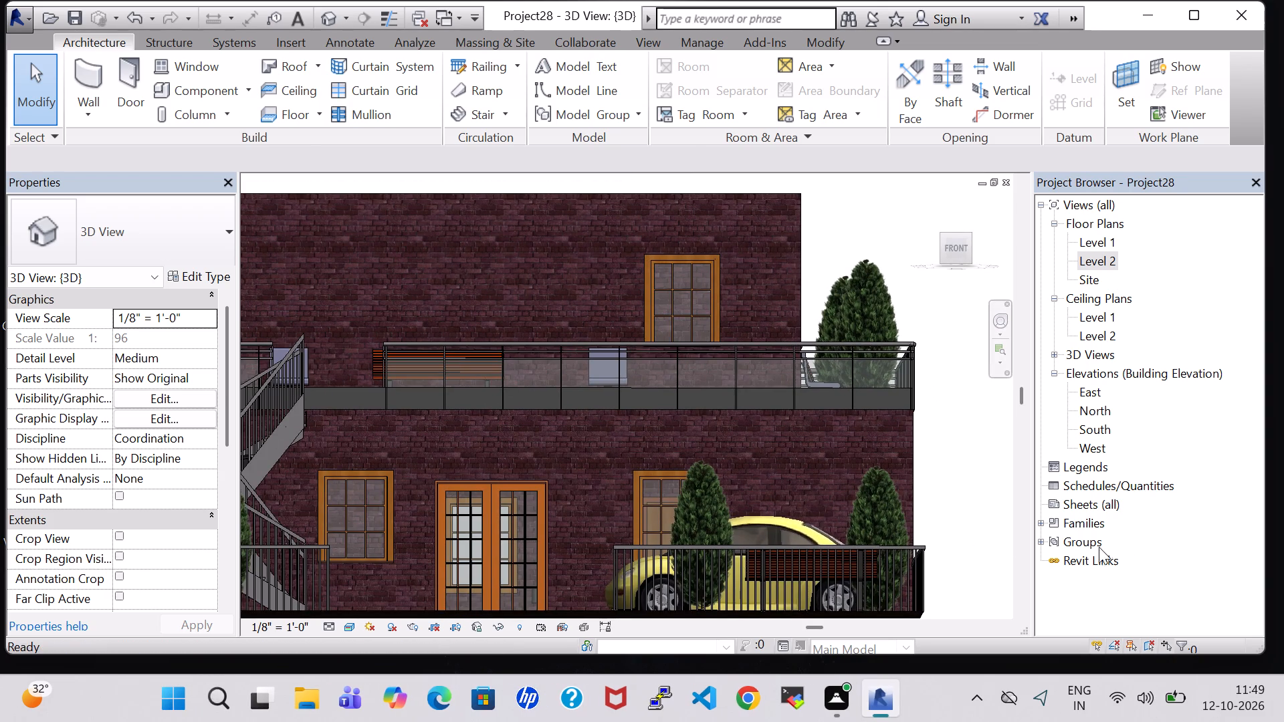
pyautogui.scroll(3, 811, 483)
pyautogui.moveTo(817, 486); pyautogui.dragTo(1233, 489, button='middle')
pyautogui.scroll(1, 817, 486)
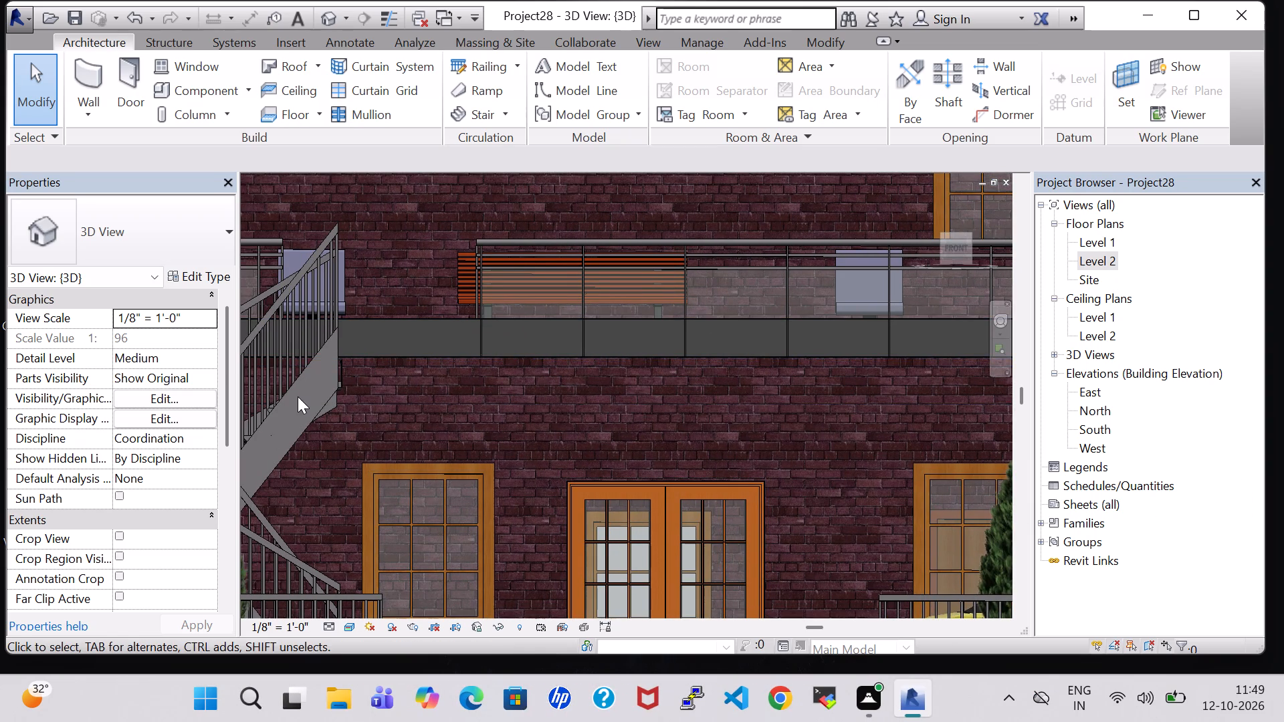
pyautogui.keyDown('shift'); pyautogui.moveTo(487, 410); pyautogui.dragTo(636, 425, button='middle'); pyautogui.keyUp('shift')
pyautogui.keyDown('shift'); pyautogui.scroll(1, 487, 410); pyautogui.keyUp('shift')
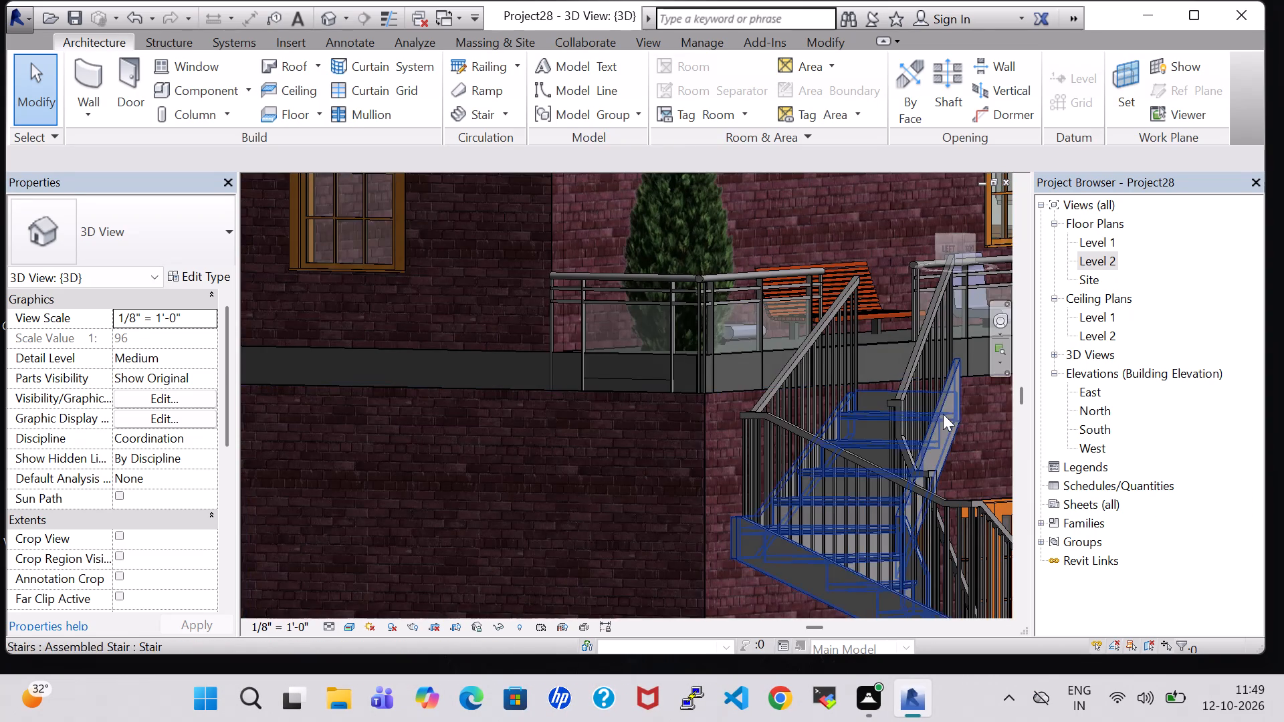
pyautogui.moveTo(609, 471); pyautogui.dragTo(591, 532, button='middle')
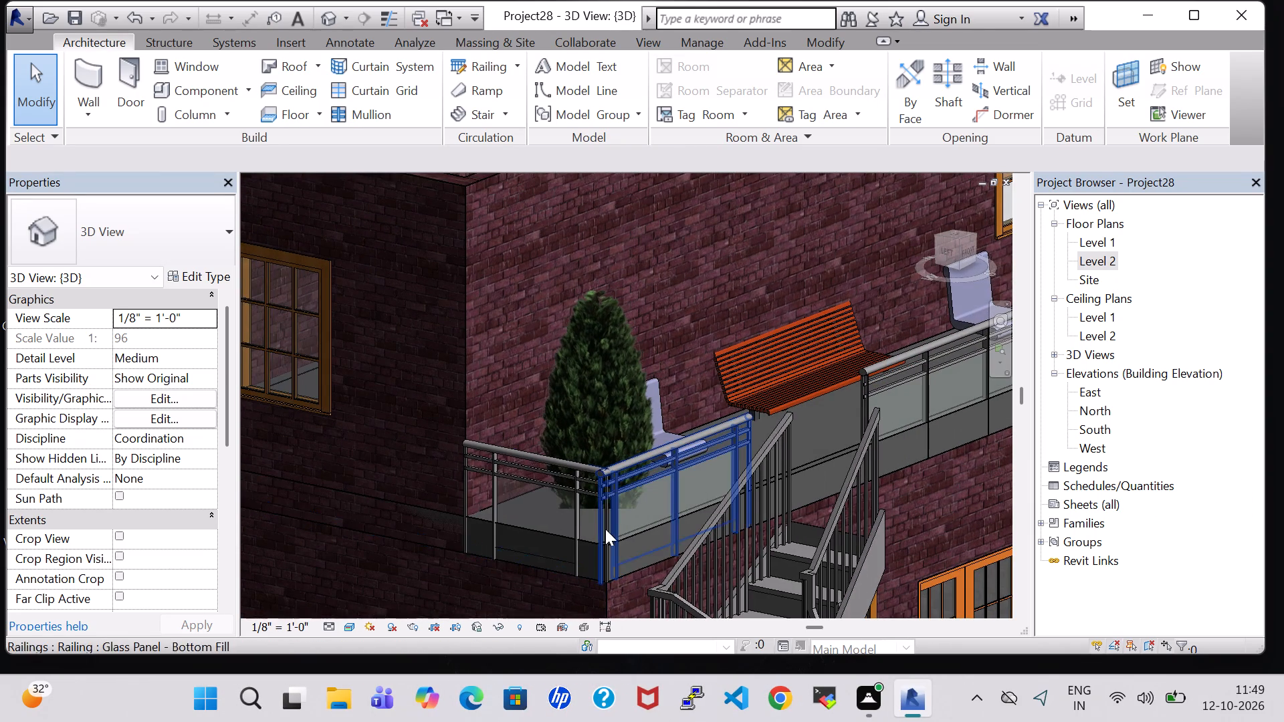
pyautogui.scroll(-4, 787, 245)
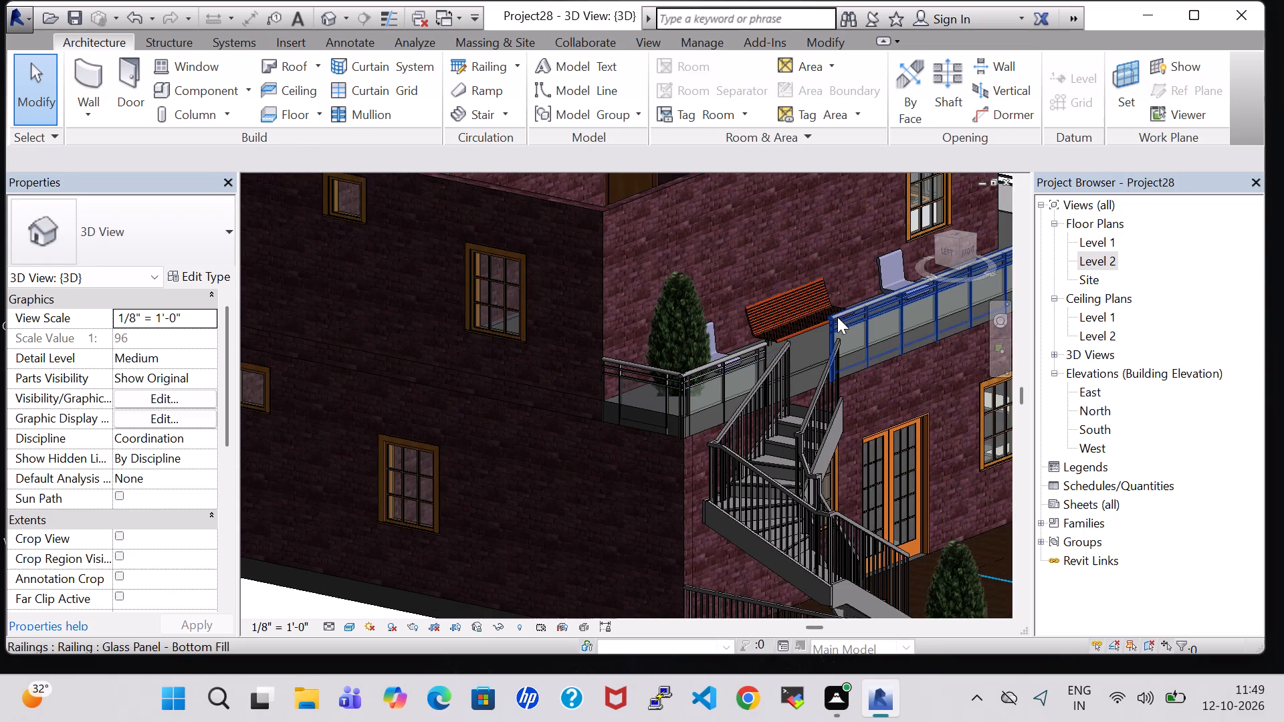
pyautogui.scroll(-1, 837, 322)
pyautogui.keyDown('shift'); pyautogui.moveTo(883, 396); pyautogui.dragTo(727, 402, button='middle'); pyautogui.keyUp('shift')
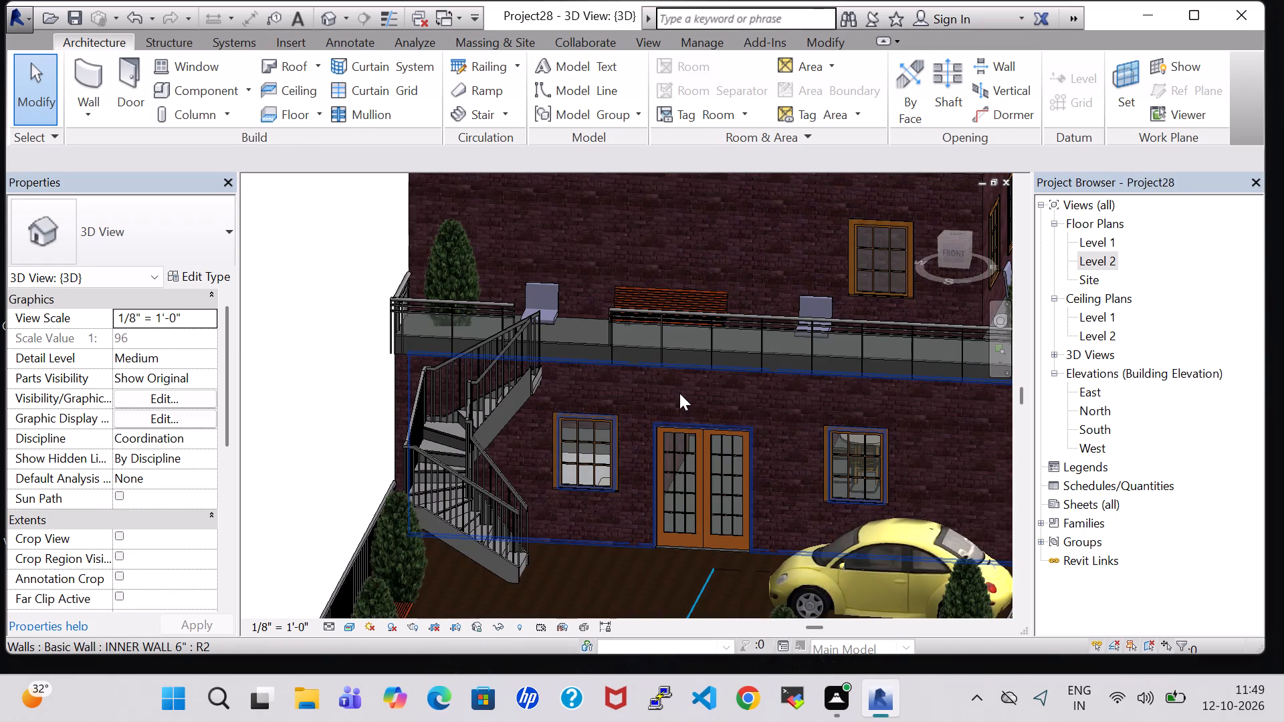
pyautogui.scroll(-7, 679, 393)
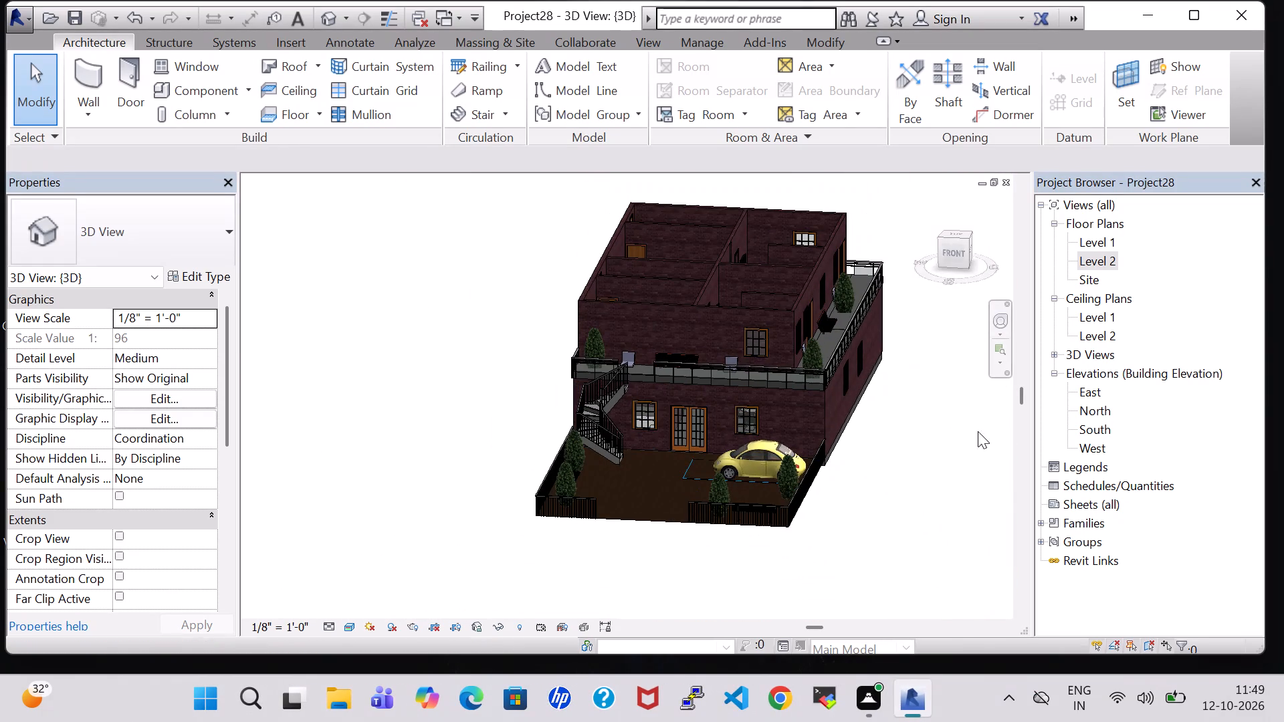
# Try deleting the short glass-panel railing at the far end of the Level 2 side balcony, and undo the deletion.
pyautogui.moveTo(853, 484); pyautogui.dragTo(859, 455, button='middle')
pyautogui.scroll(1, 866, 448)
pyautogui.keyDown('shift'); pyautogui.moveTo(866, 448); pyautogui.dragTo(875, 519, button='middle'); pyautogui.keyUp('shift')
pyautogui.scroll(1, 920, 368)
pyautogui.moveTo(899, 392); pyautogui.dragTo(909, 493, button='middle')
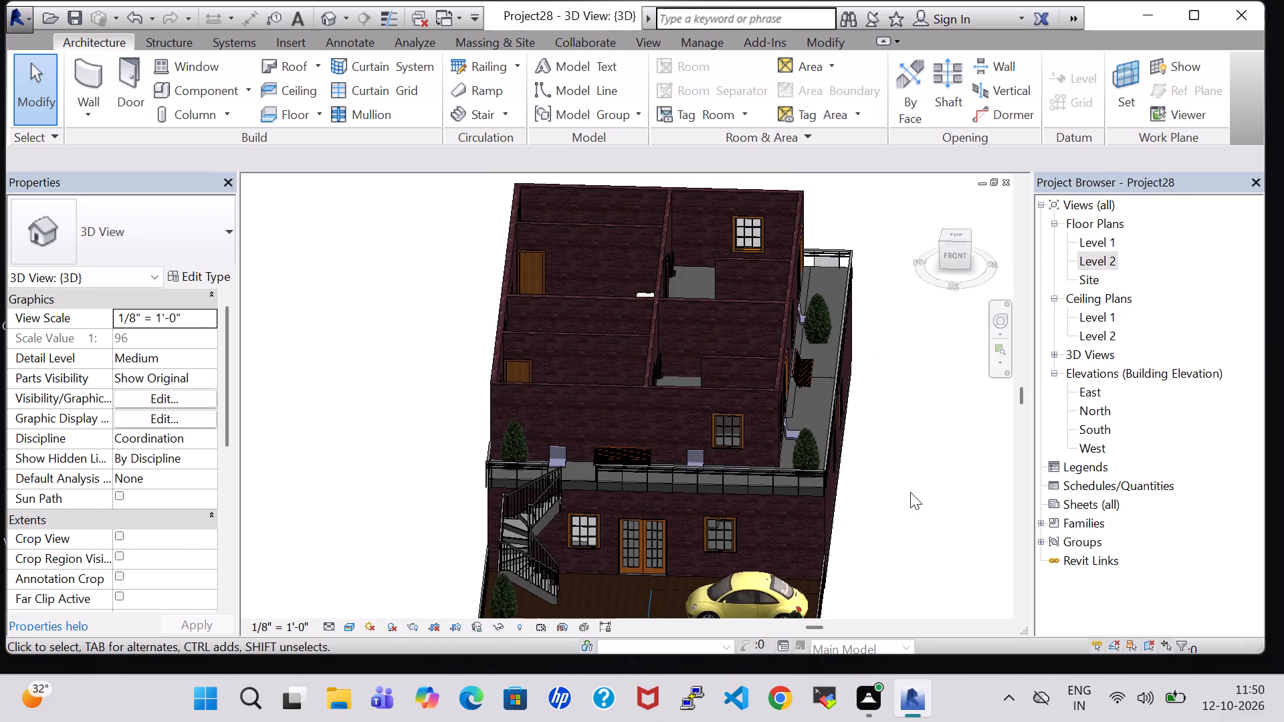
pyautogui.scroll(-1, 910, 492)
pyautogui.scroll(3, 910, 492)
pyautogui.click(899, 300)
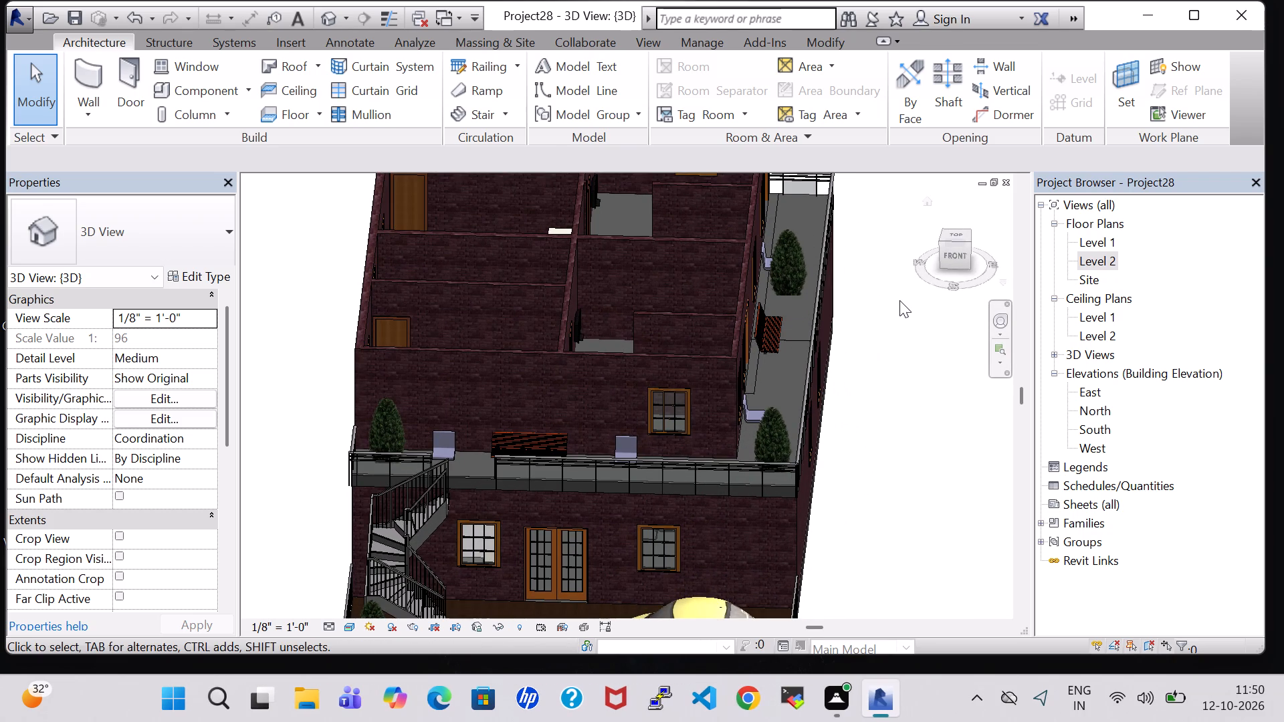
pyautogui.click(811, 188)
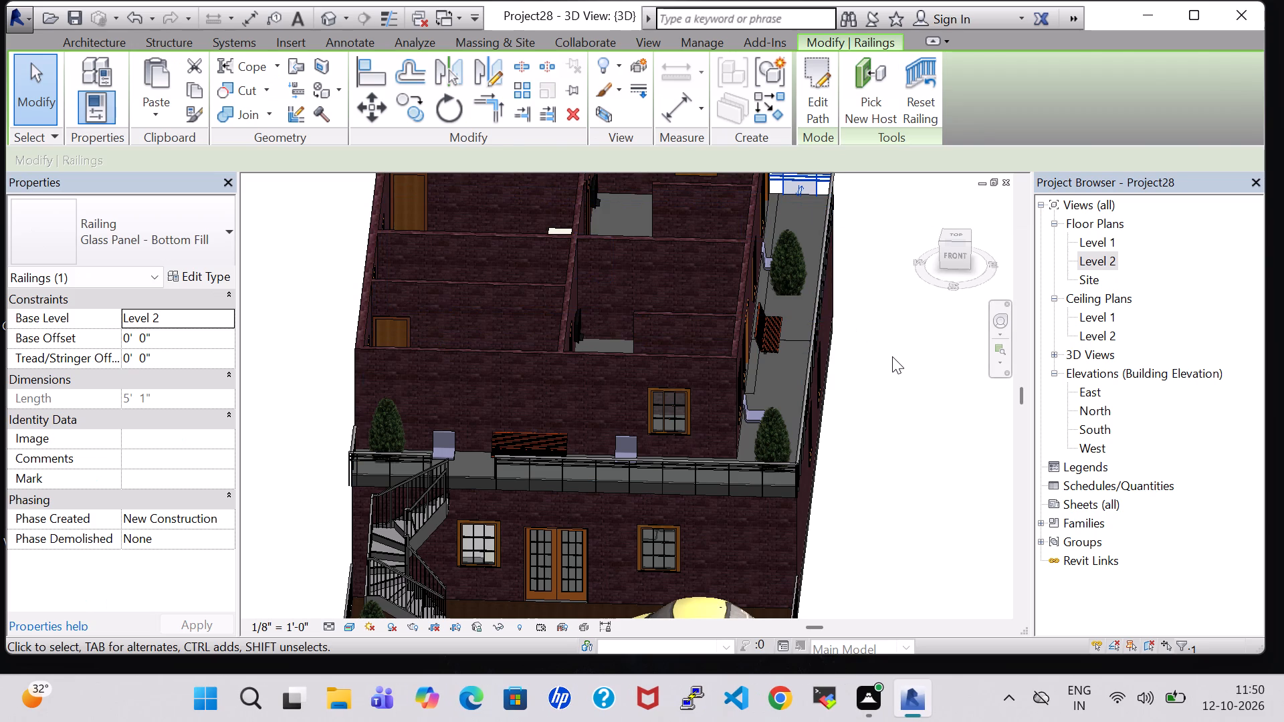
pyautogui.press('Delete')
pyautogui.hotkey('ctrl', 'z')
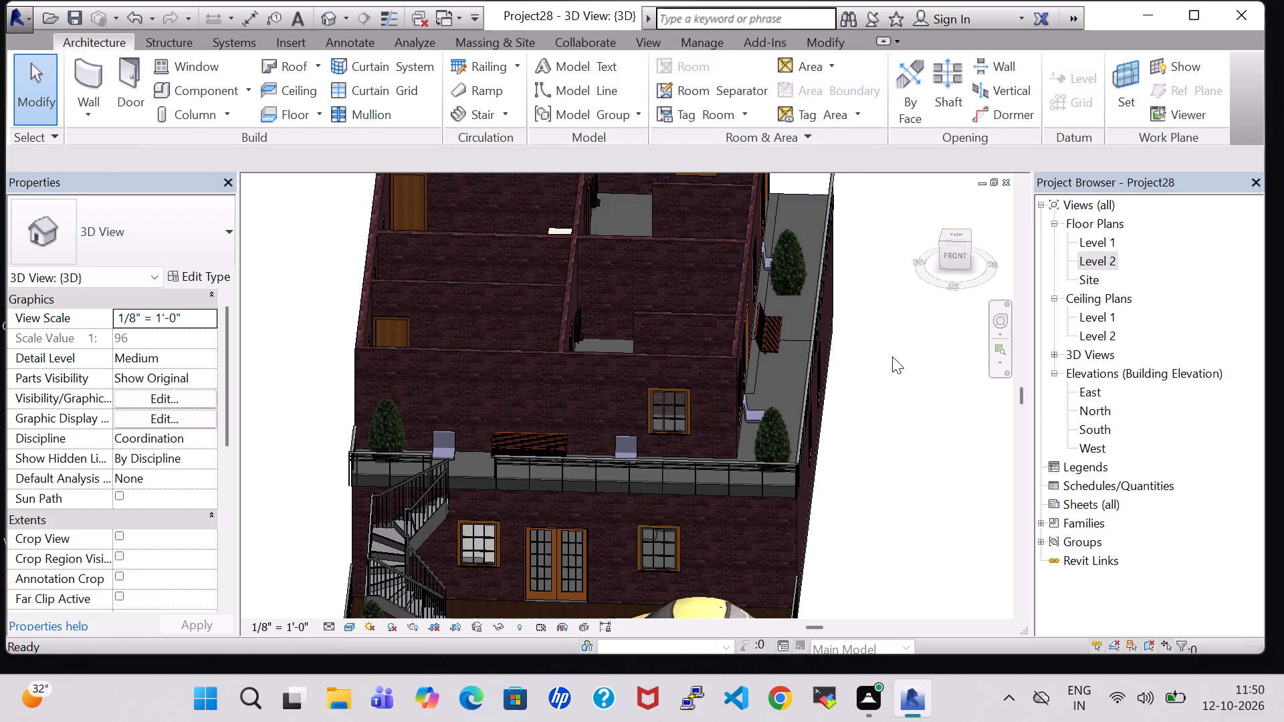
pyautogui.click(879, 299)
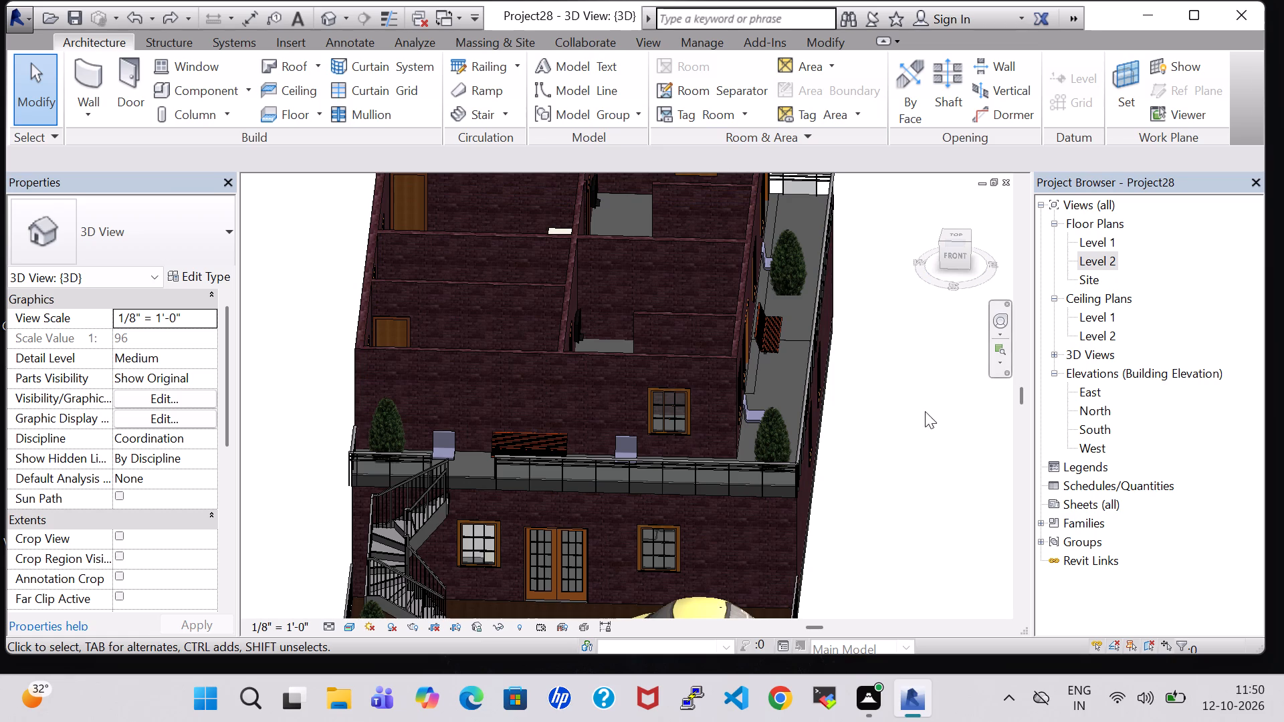
# Review the whole house from the front in 3D, covering the upper rooms, wraparound balcony, staircase and fenced yard from several heights.
pyautogui.keyDown('shift'); pyautogui.moveTo(873, 466); pyautogui.dragTo(851, 394, button='middle'); pyautogui.keyUp('shift')
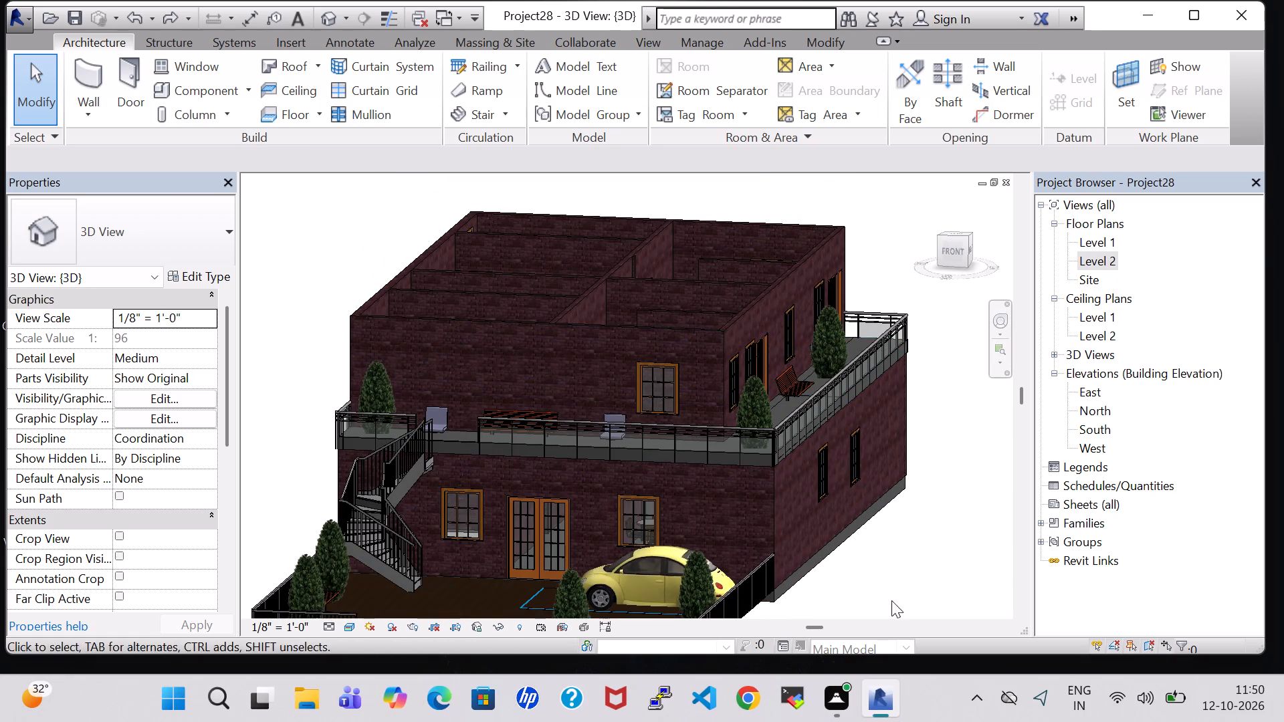
pyautogui.keyDown('shift'); pyautogui.moveTo(891, 600); pyautogui.dragTo(889, 501, button='middle'); pyautogui.keyUp('shift')
pyautogui.keyDown('shift'); pyautogui.moveTo(891, 501); pyautogui.dragTo(944, 522, button='middle'); pyautogui.keyUp('shift')
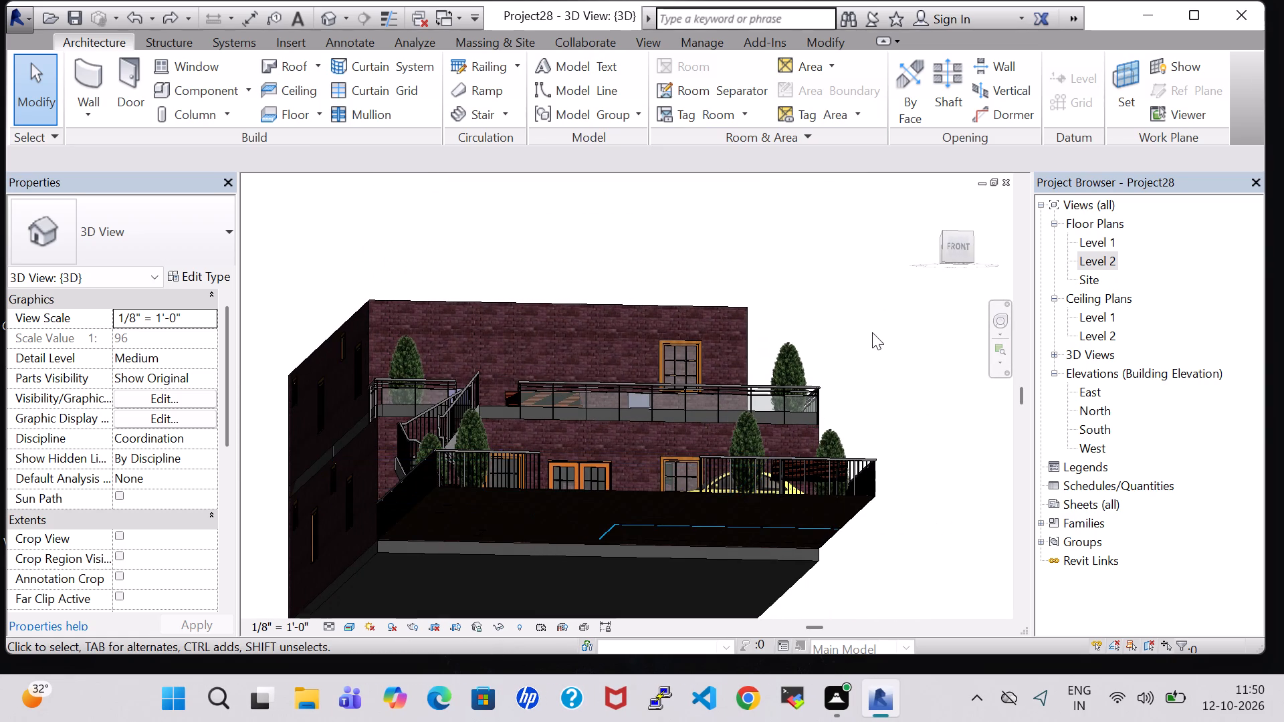
pyautogui.keyDown('shift'); pyautogui.moveTo(872, 332); pyautogui.dragTo(881, 421, button='middle'); pyautogui.keyUp('shift')
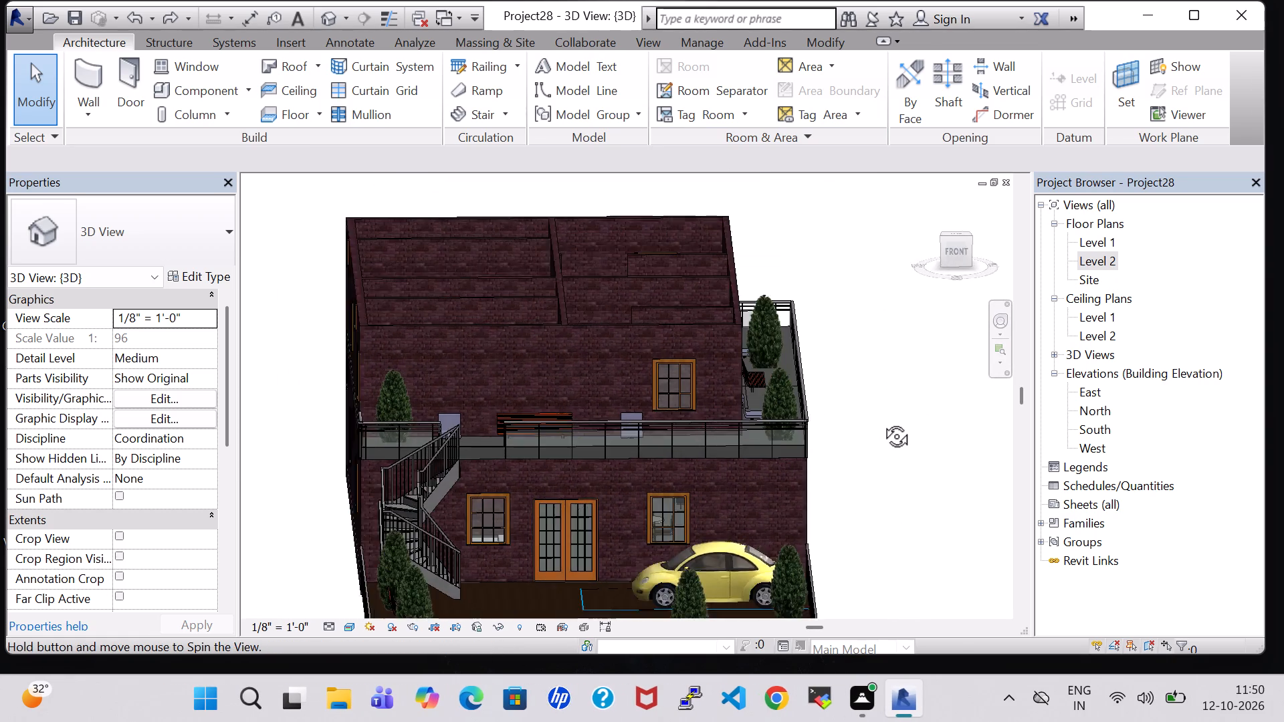
pyautogui.keyDown('shift'); pyautogui.moveTo(881, 421); pyautogui.dragTo(870, 421, button='middle'); pyautogui.keyUp('shift')
pyautogui.keyDown('shift'); pyautogui.scroll(1, 883, 421); pyautogui.keyUp('shift')
pyautogui.keyDown('shift'); pyautogui.moveTo(869, 283); pyautogui.dragTo(869, 312, button='middle'); pyautogui.keyUp('shift')
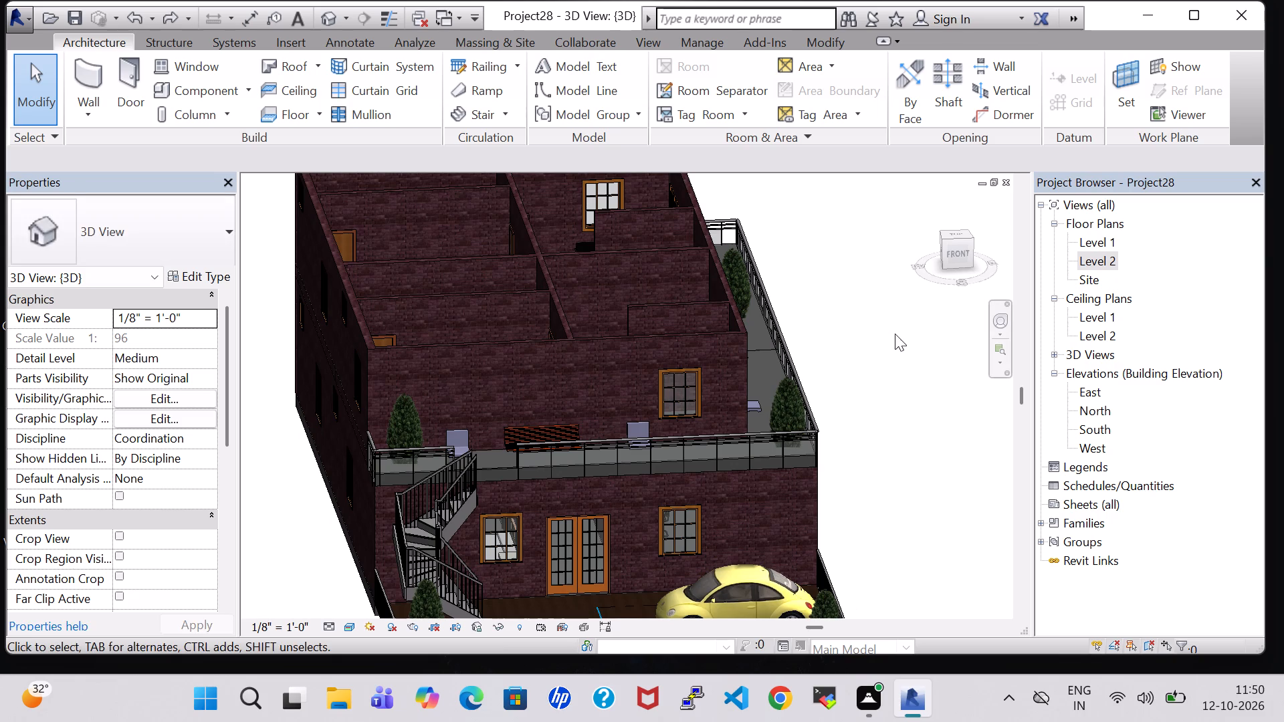
pyautogui.keyDown('shift'); pyautogui.moveTo(895, 336); pyautogui.dragTo(885, 337, button='middle'); pyautogui.keyUp('shift')
pyautogui.scroll(-3, 893, 344)
pyautogui.keyDown('shift'); pyautogui.moveTo(897, 345); pyautogui.dragTo(881, 346, button='middle'); pyautogui.keyUp('shift')
pyautogui.moveTo(907, 523); pyautogui.dragTo(905, 475, button='middle')
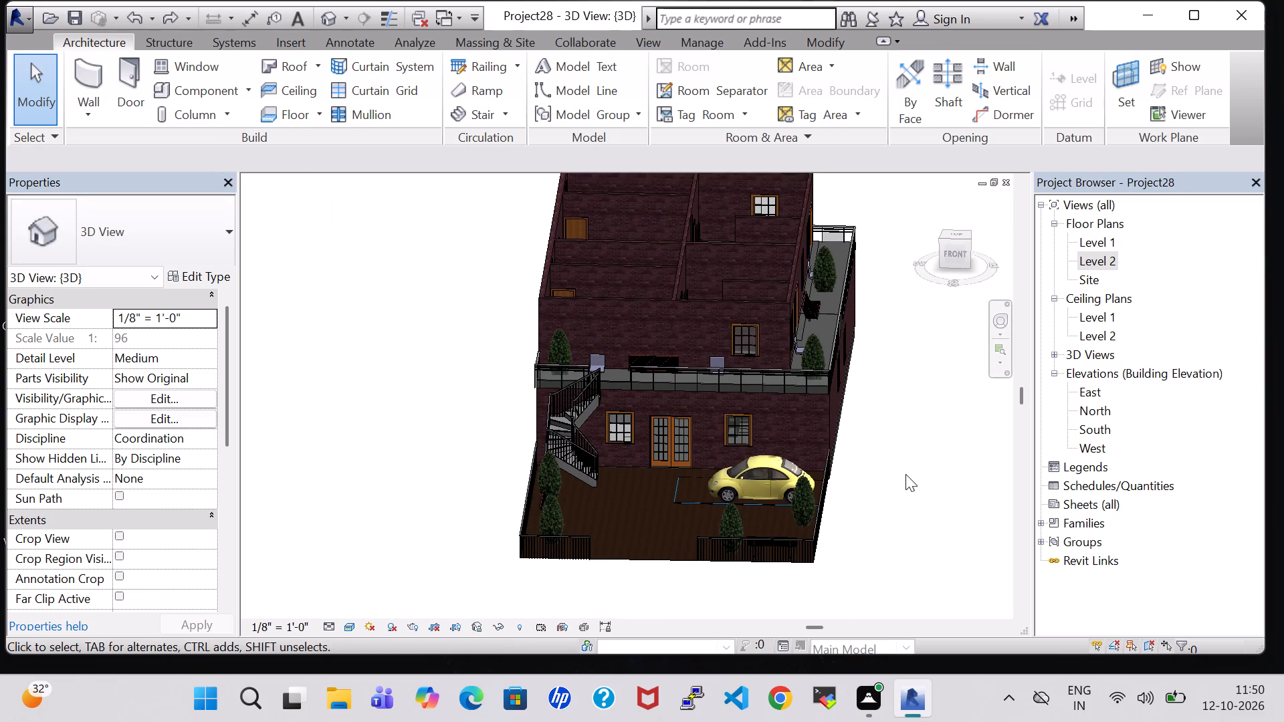
pyautogui.click(905, 474)
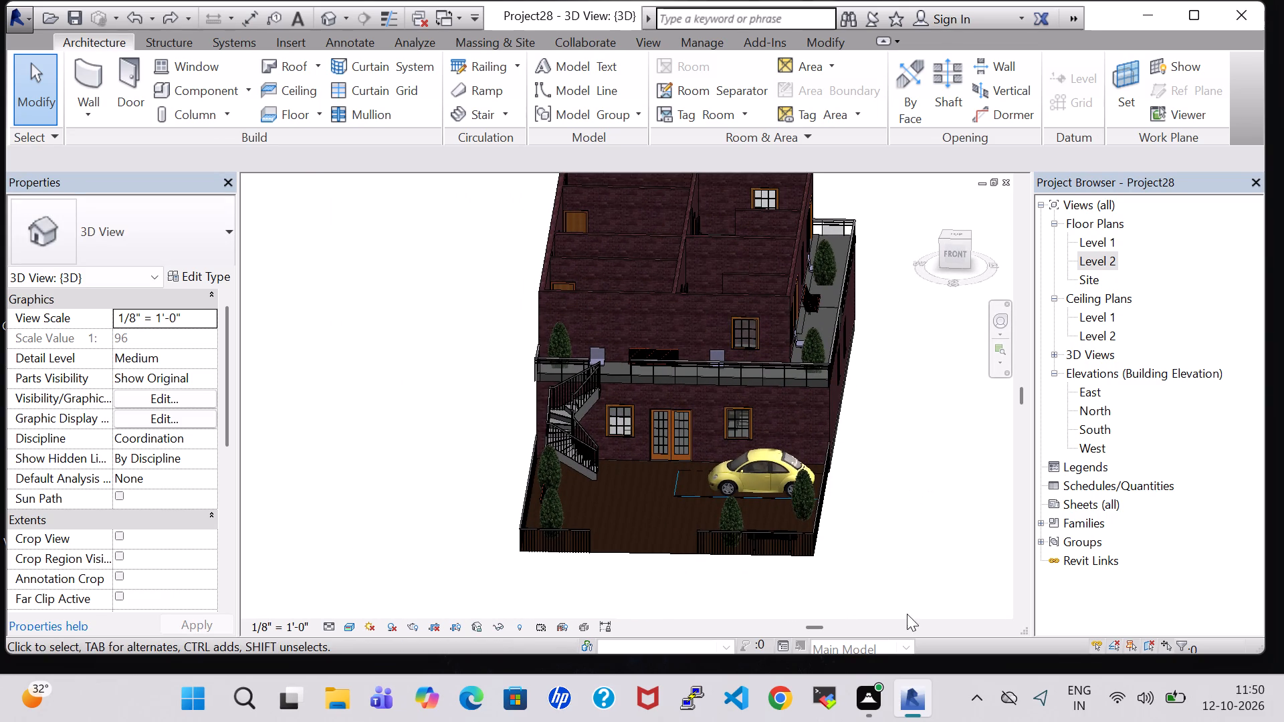
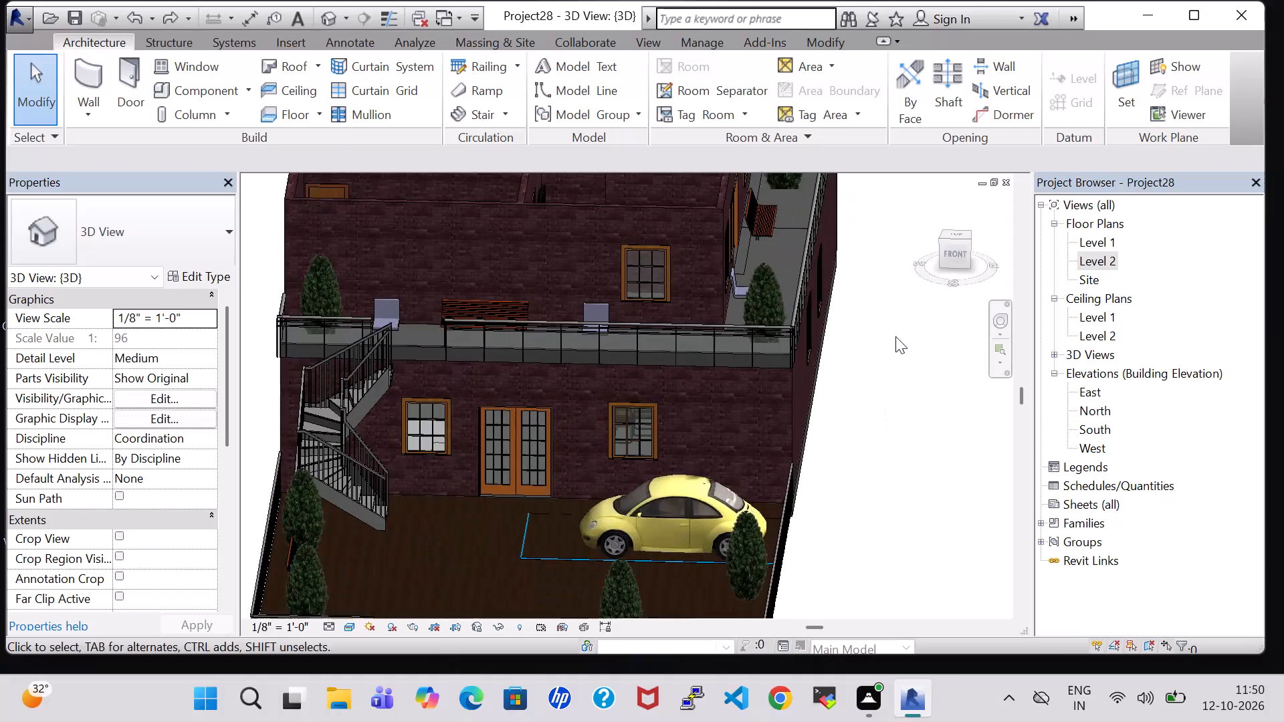
# Examine the front of the house in 3D from above, taking in the upper rooms, balcony and parked car.
pyautogui.moveTo(895, 336); pyautogui.dragTo(897, 481, button='middle')
pyautogui.scroll(1, 897, 472)
pyautogui.scroll(-2, 898, 463)
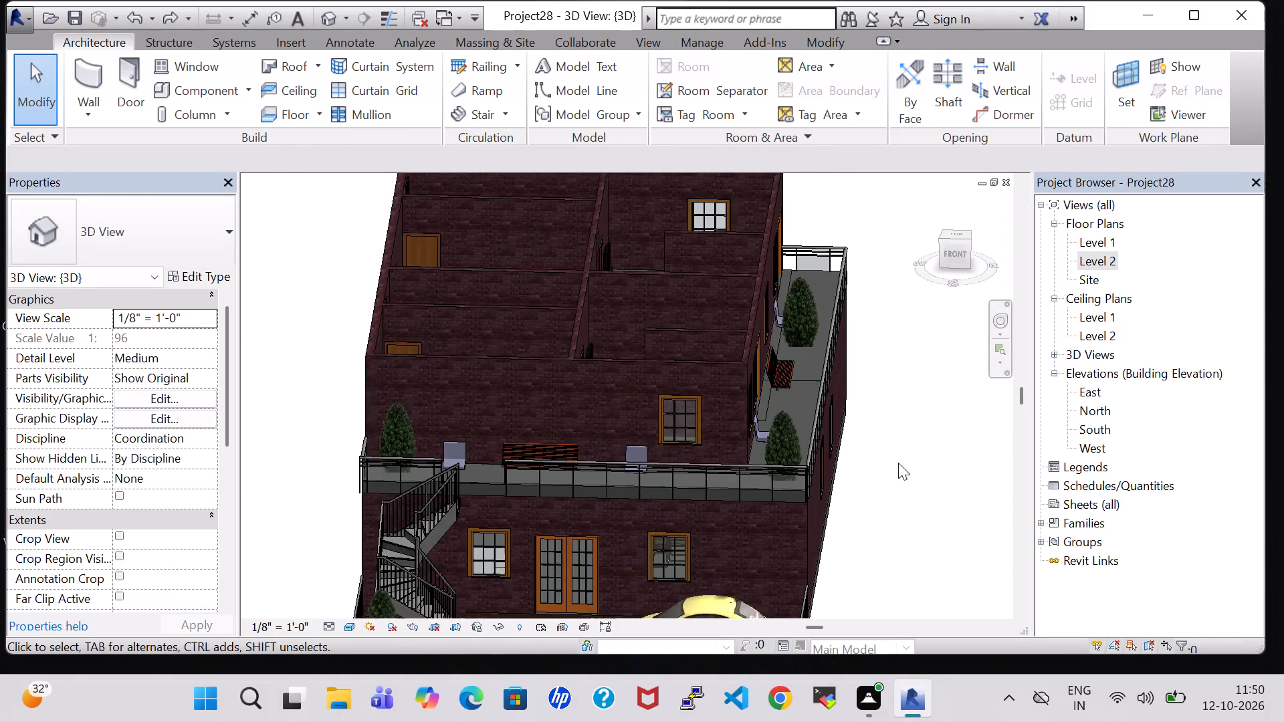
pyautogui.scroll(-2, 898, 463)
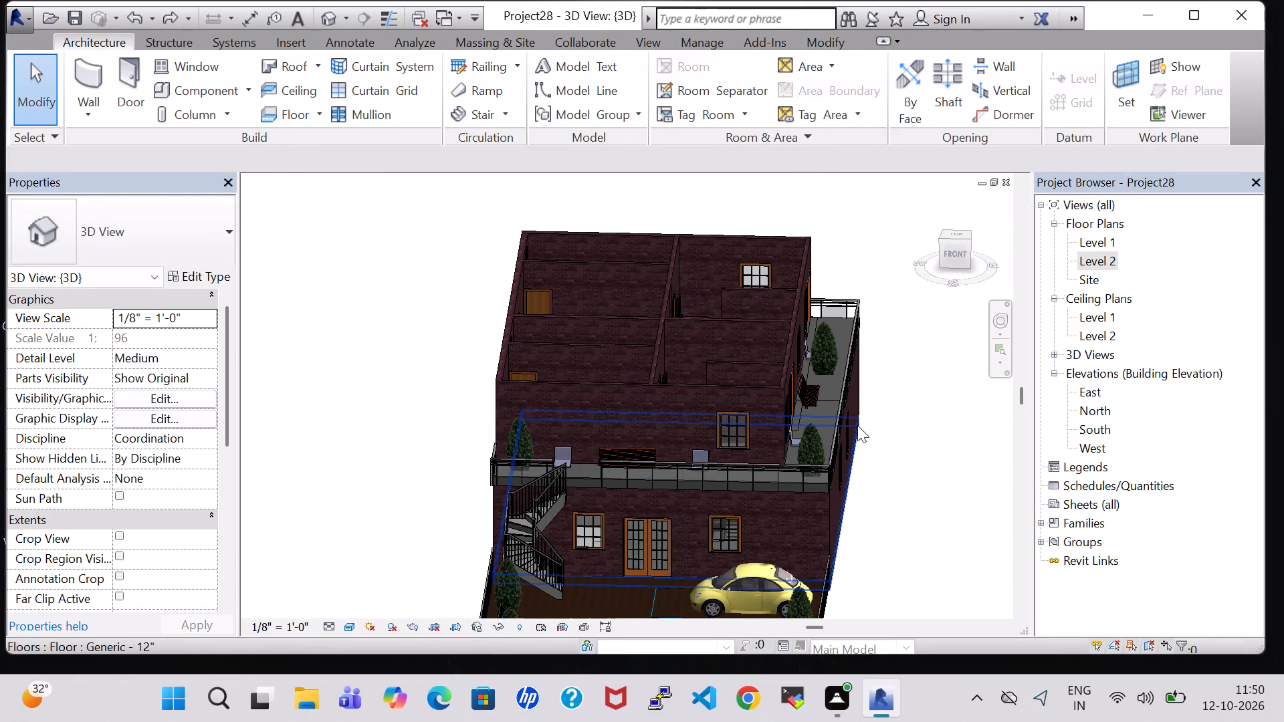
pyautogui.click(934, 423)
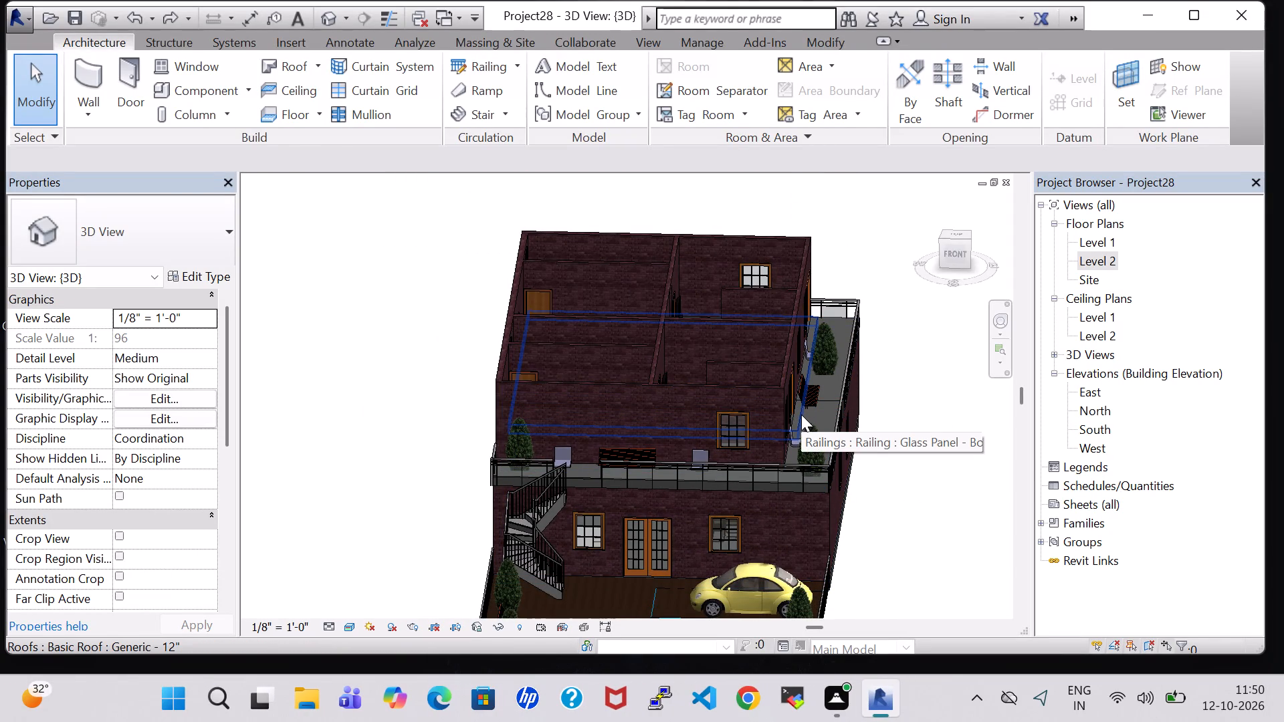
pyautogui.click(900, 439)
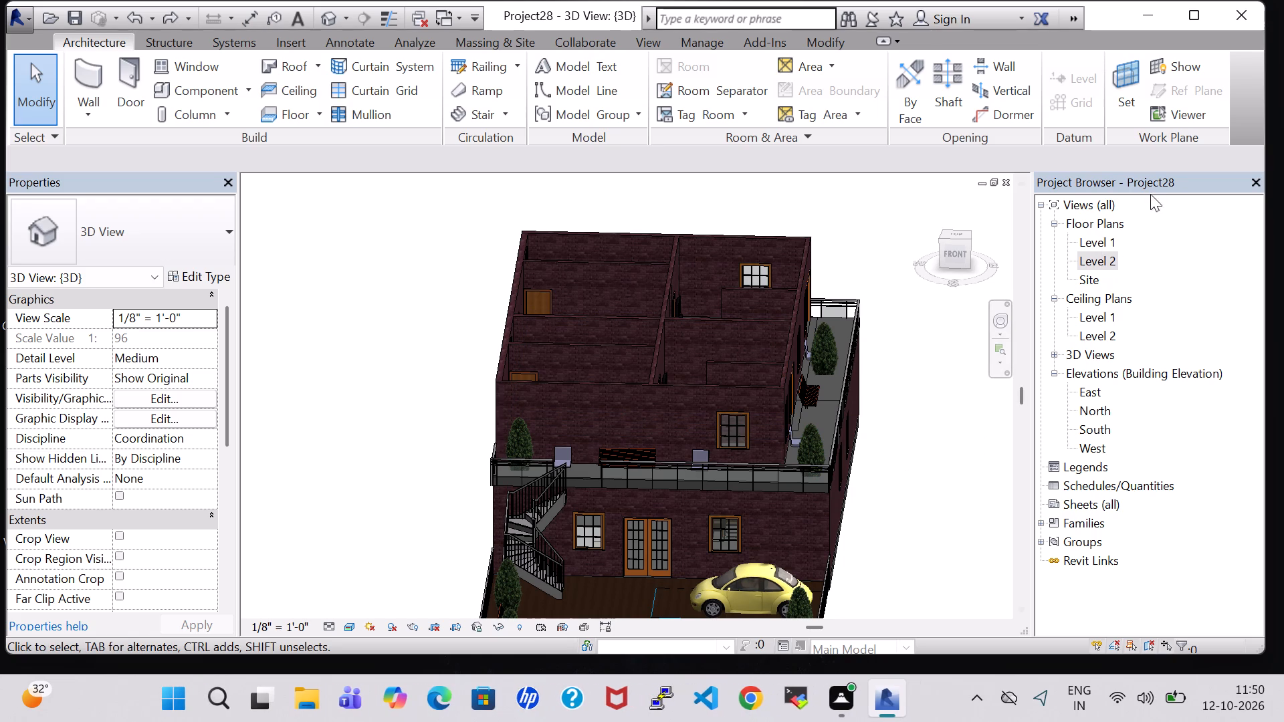
# Review the room layouts in the Level 2 floor plan and the Level 1 floor plan, including the Level 1 car parking area.
pyautogui.doubleClick(1111, 245)
pyautogui.doubleClick(1093, 261)
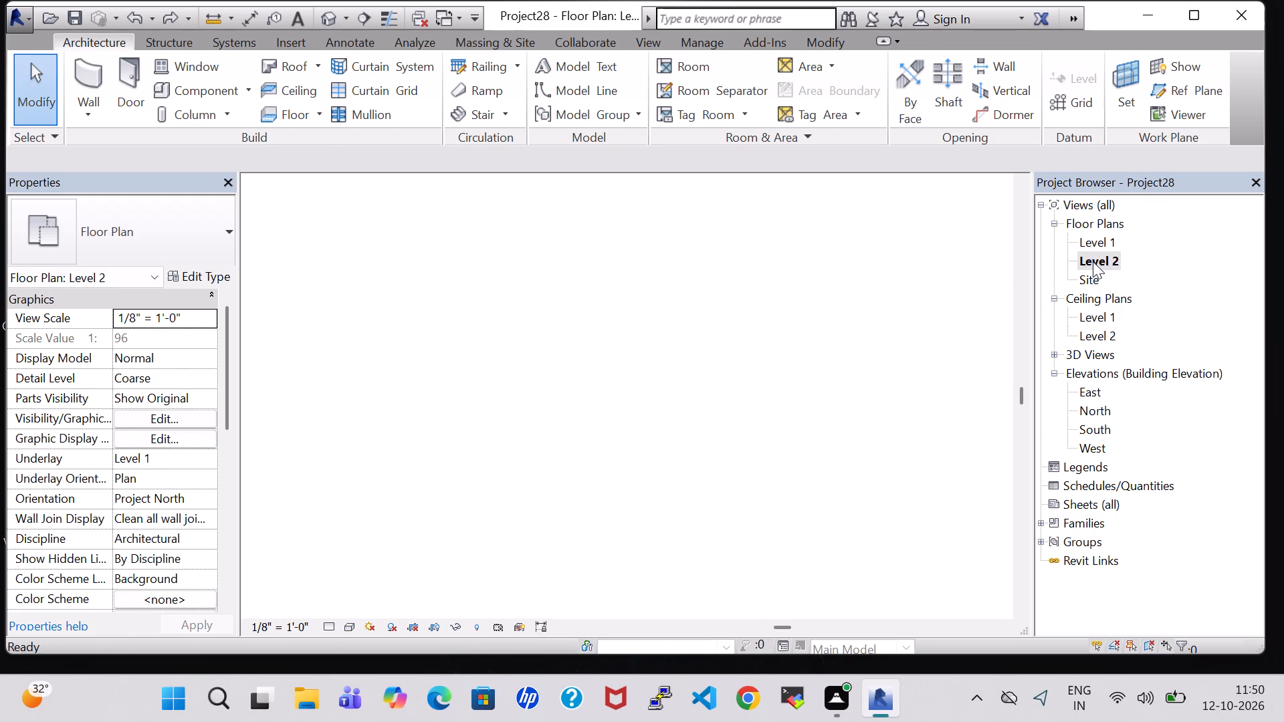
pyautogui.scroll(-1, 895, 261)
pyautogui.moveTo(872, 262); pyautogui.dragTo(886, 383, button='middle')
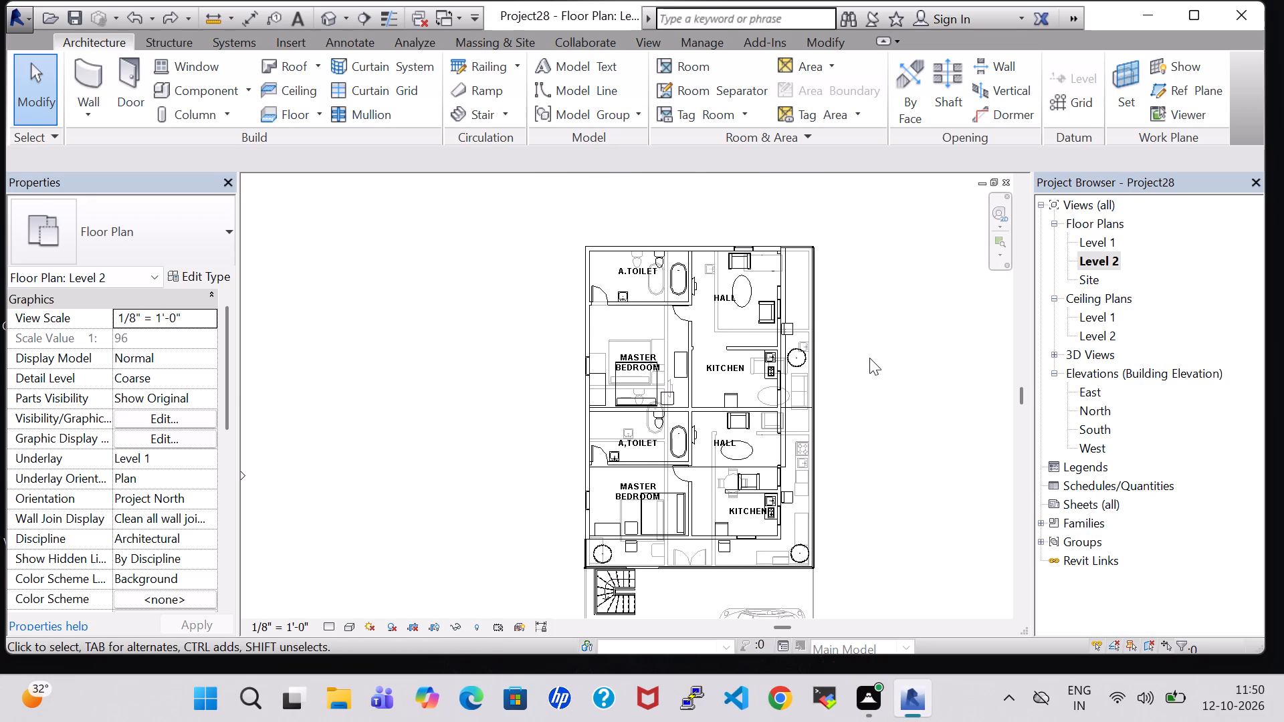
pyautogui.scroll(-1, 871, 355)
pyautogui.scroll(3, 871, 355)
pyautogui.middleClick(871, 355)
pyautogui.scroll(1, 871, 355)
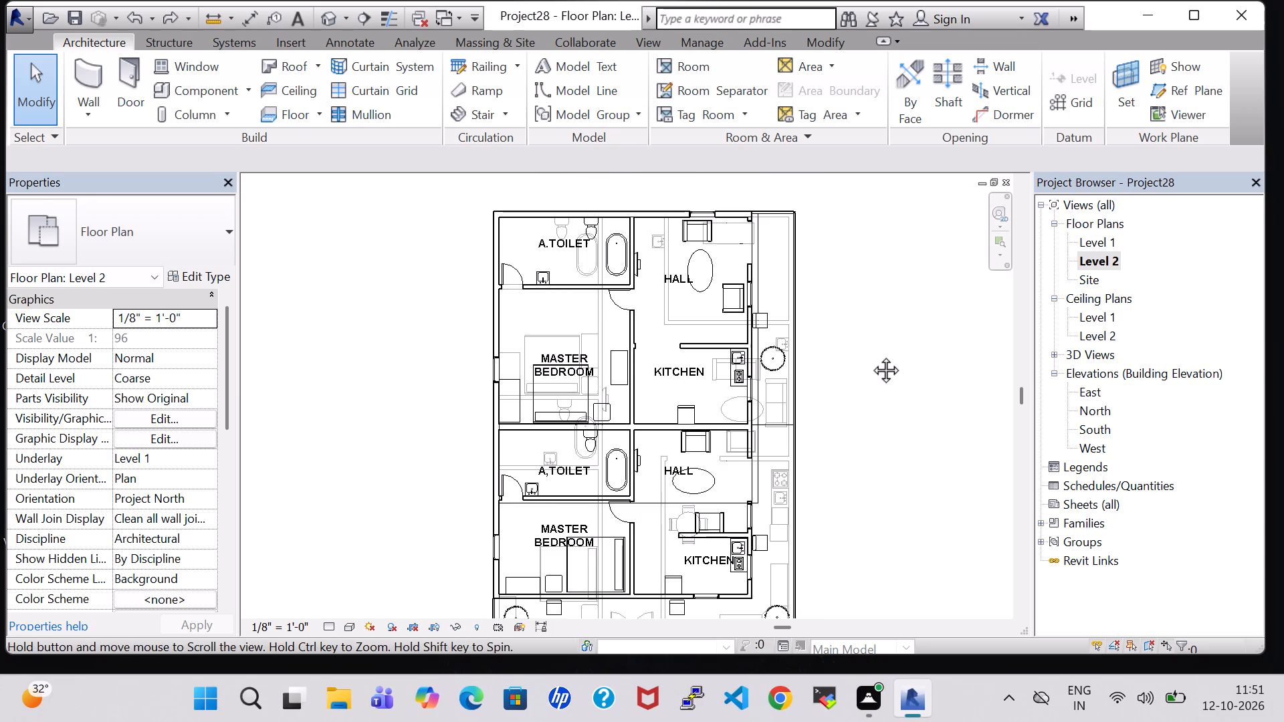
pyautogui.scroll(-1, 874, 355)
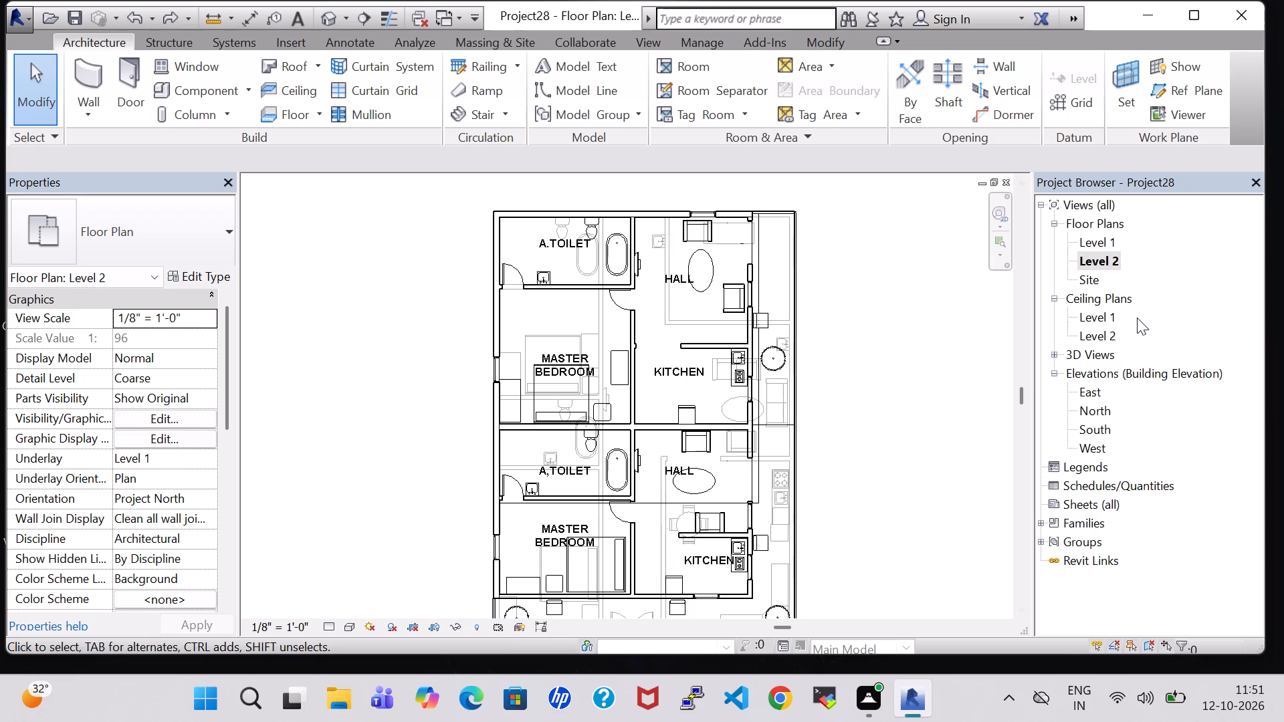
pyautogui.doubleClick(1113, 240)
pyautogui.scroll(-2, 891, 326)
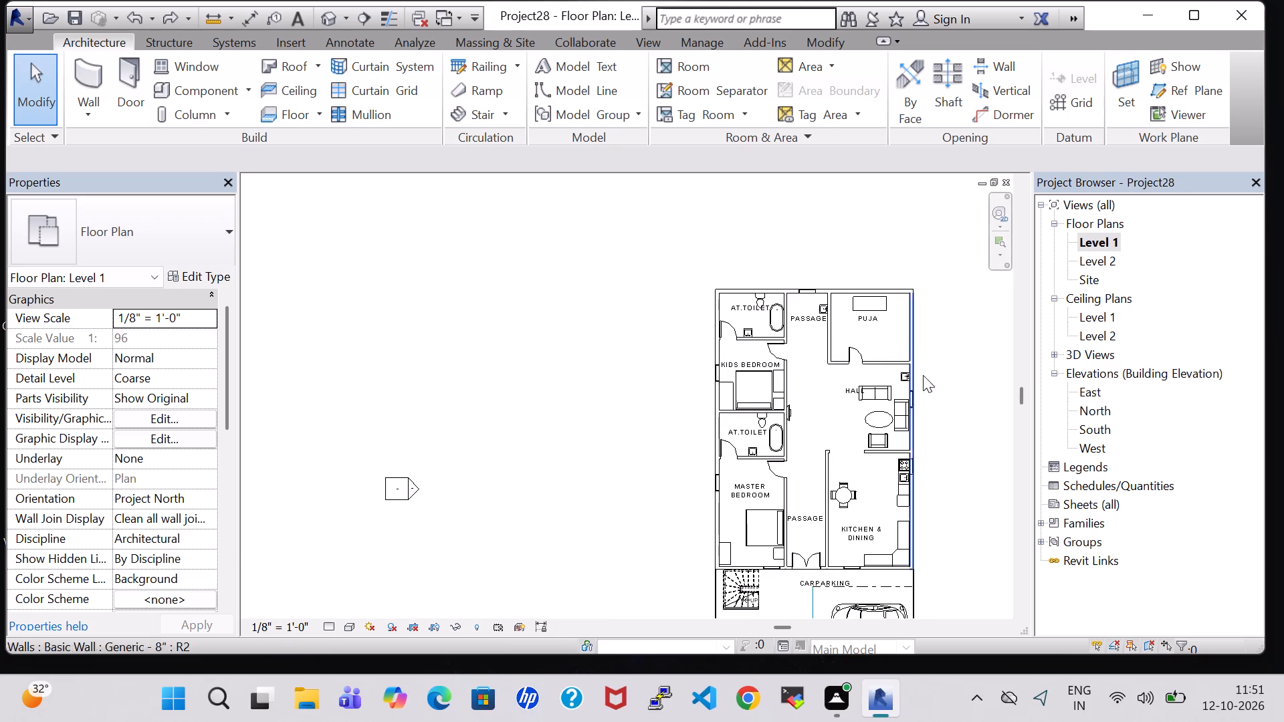
pyautogui.moveTo(956, 410); pyautogui.dragTo(878, 297, button='middle')
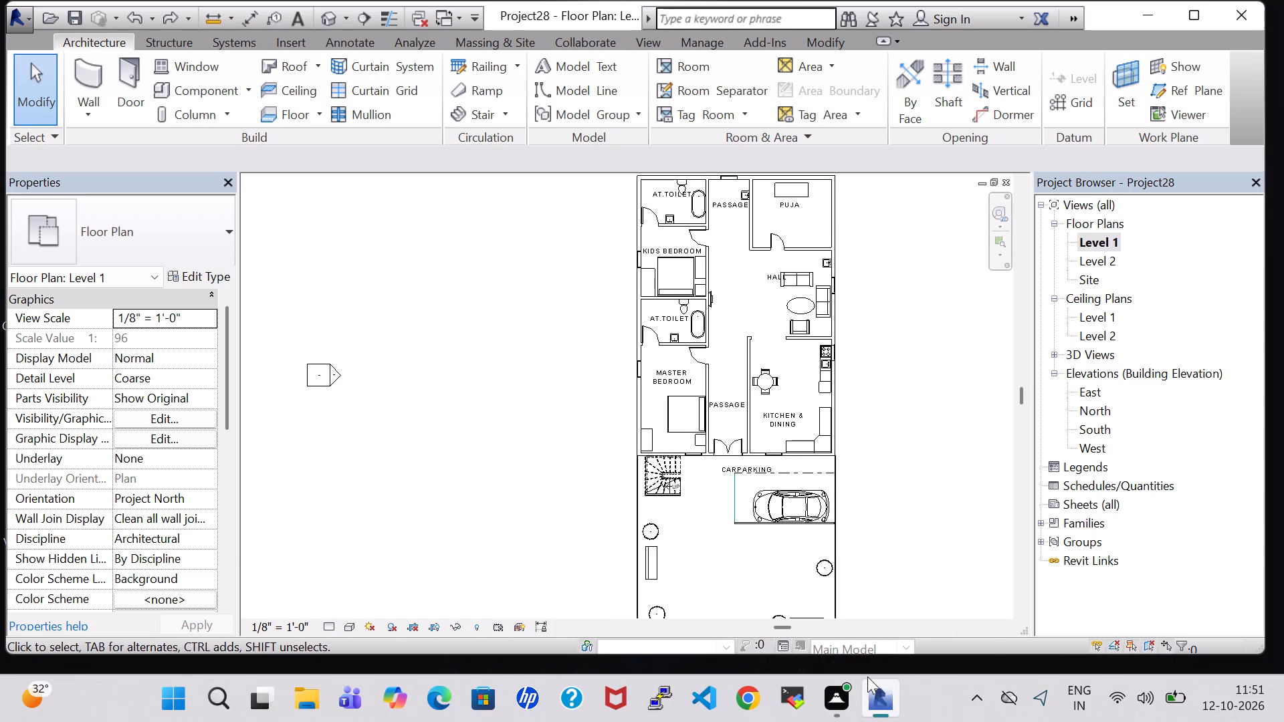
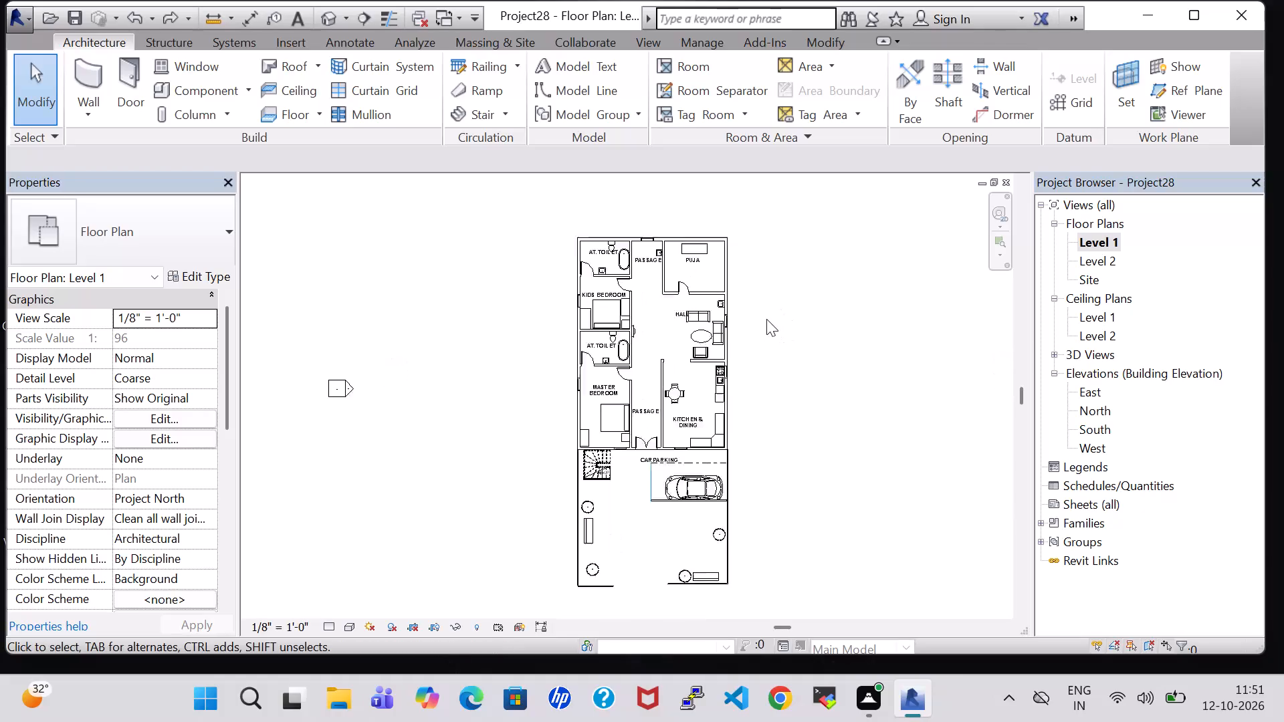
# Examine the Level 2 floor plan, checking the room labels and furniture in both units' bedrooms, toilets, halls and kitchens.
pyautogui.scroll(3, 766, 319)
pyautogui.doubleClick(1112, 262)
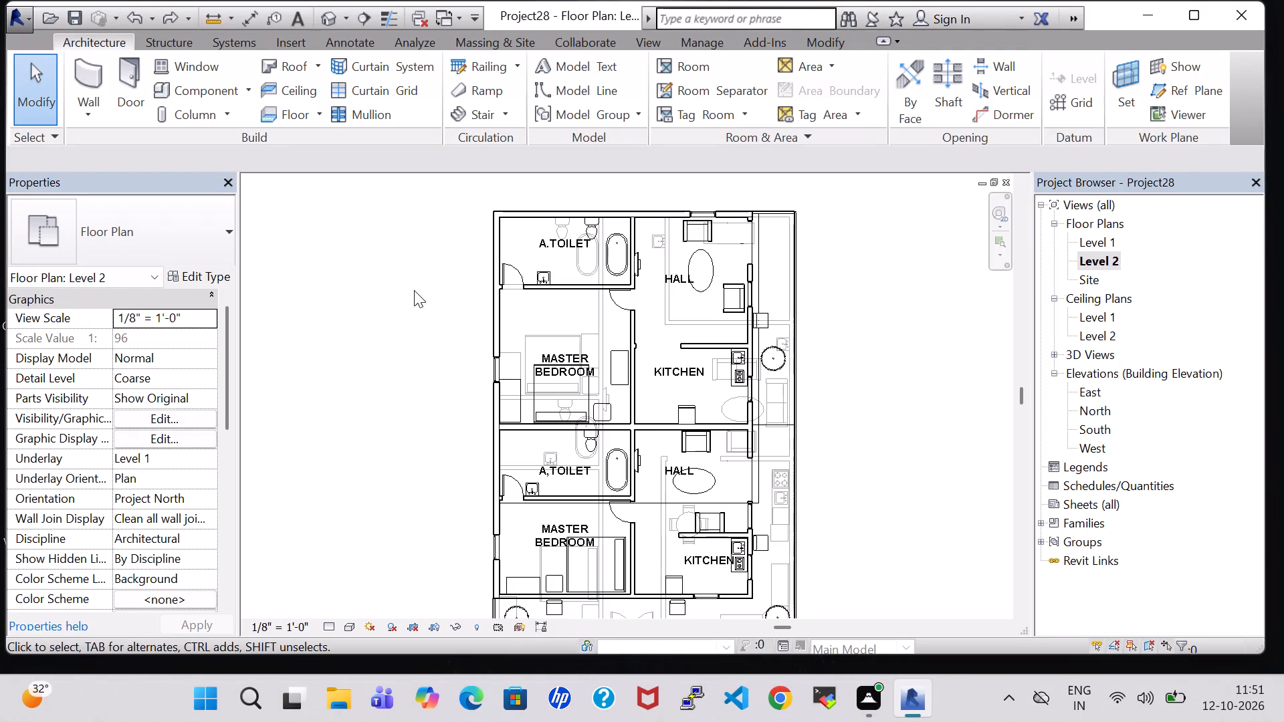
pyautogui.scroll(7, 641, 306)
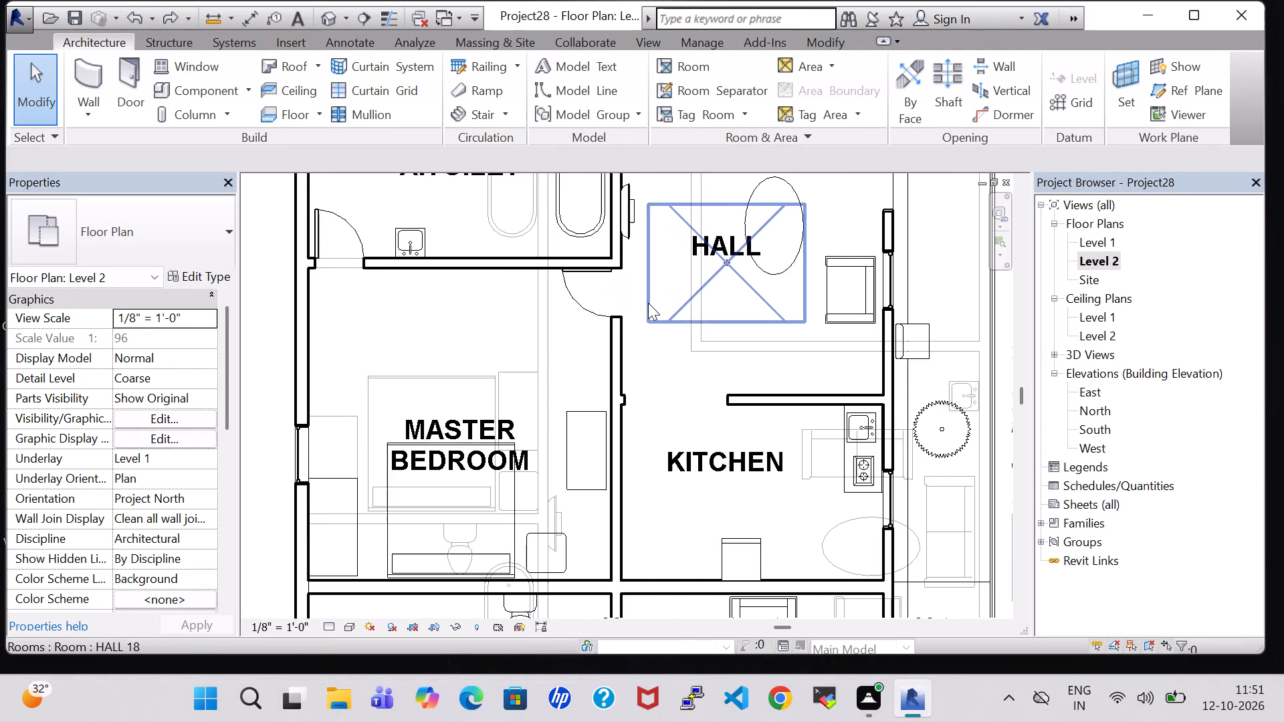
pyautogui.scroll(-5, 854, 295)
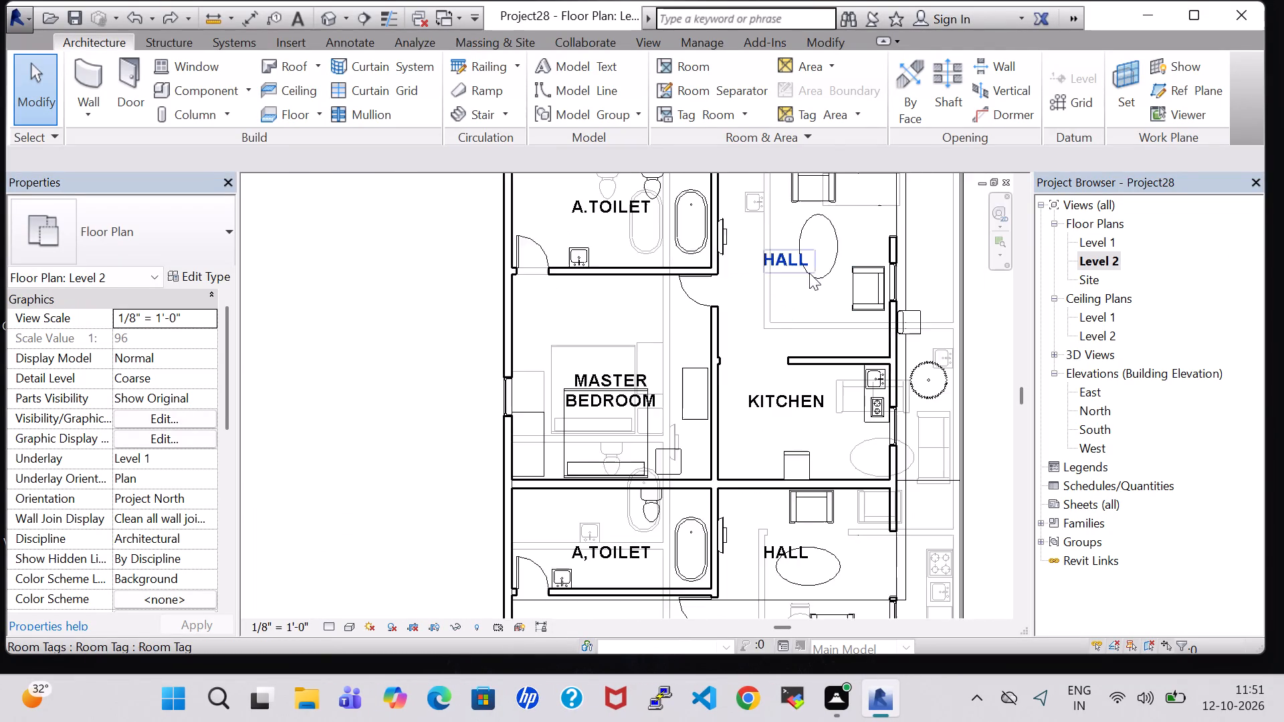
pyautogui.scroll(-3, 809, 273)
pyautogui.middleClick(928, 299)
pyautogui.scroll(1, 920, 299)
pyautogui.moveTo(920, 299); pyautogui.dragTo(893, 299, button='middle')
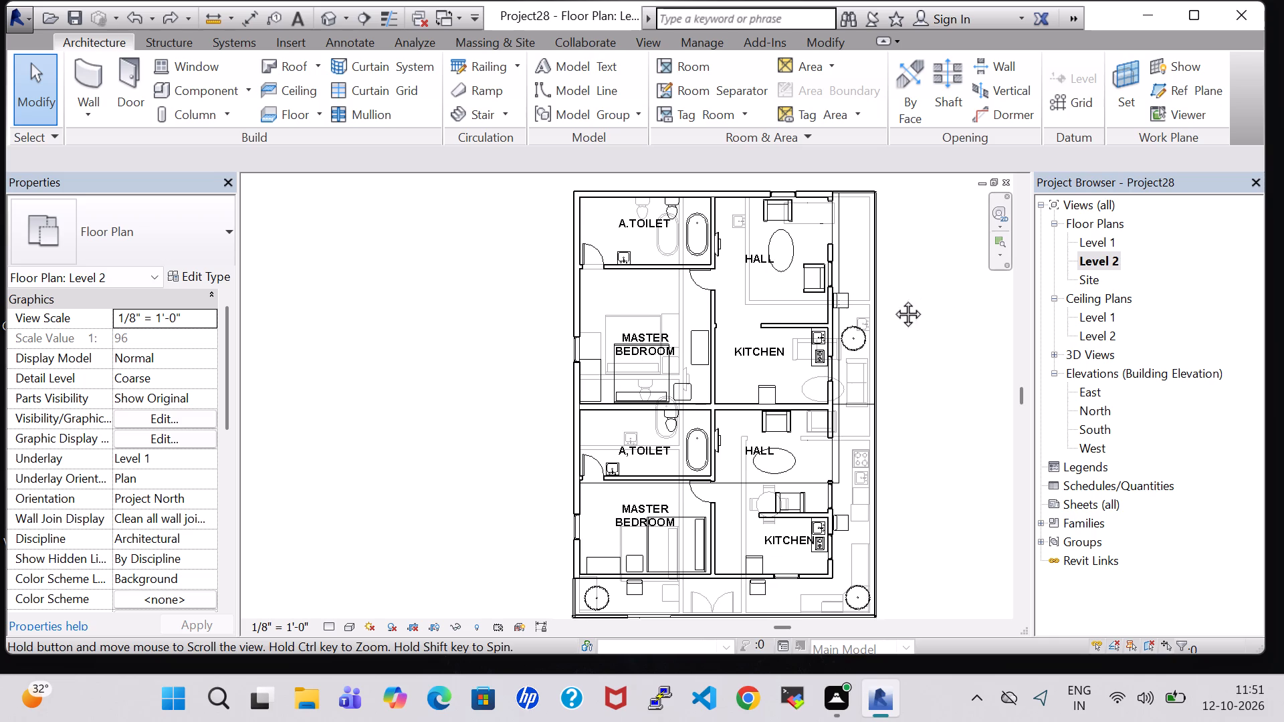
pyautogui.moveTo(893, 299); pyautogui.dragTo(854, 299, button='middle')
pyautogui.scroll(-1, 855, 297)
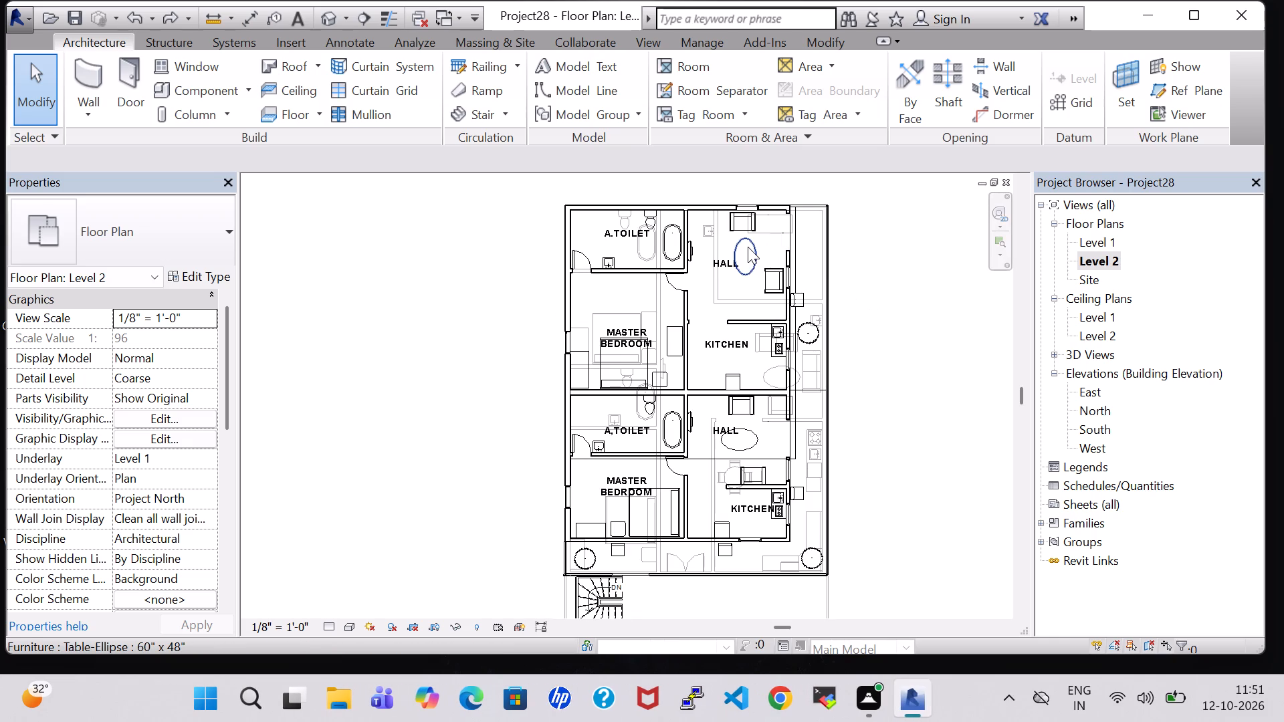
pyautogui.click(748, 247)
pyautogui.click(988, 306)
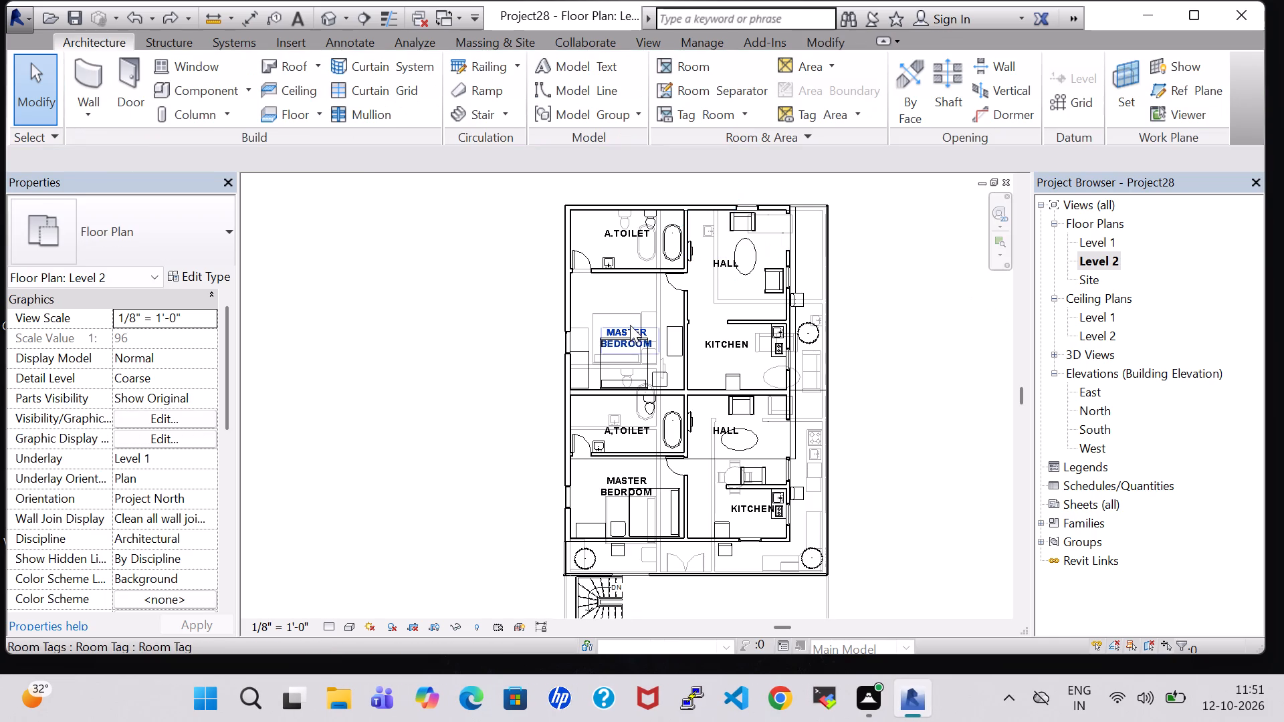
pyautogui.scroll(2, 914, 342)
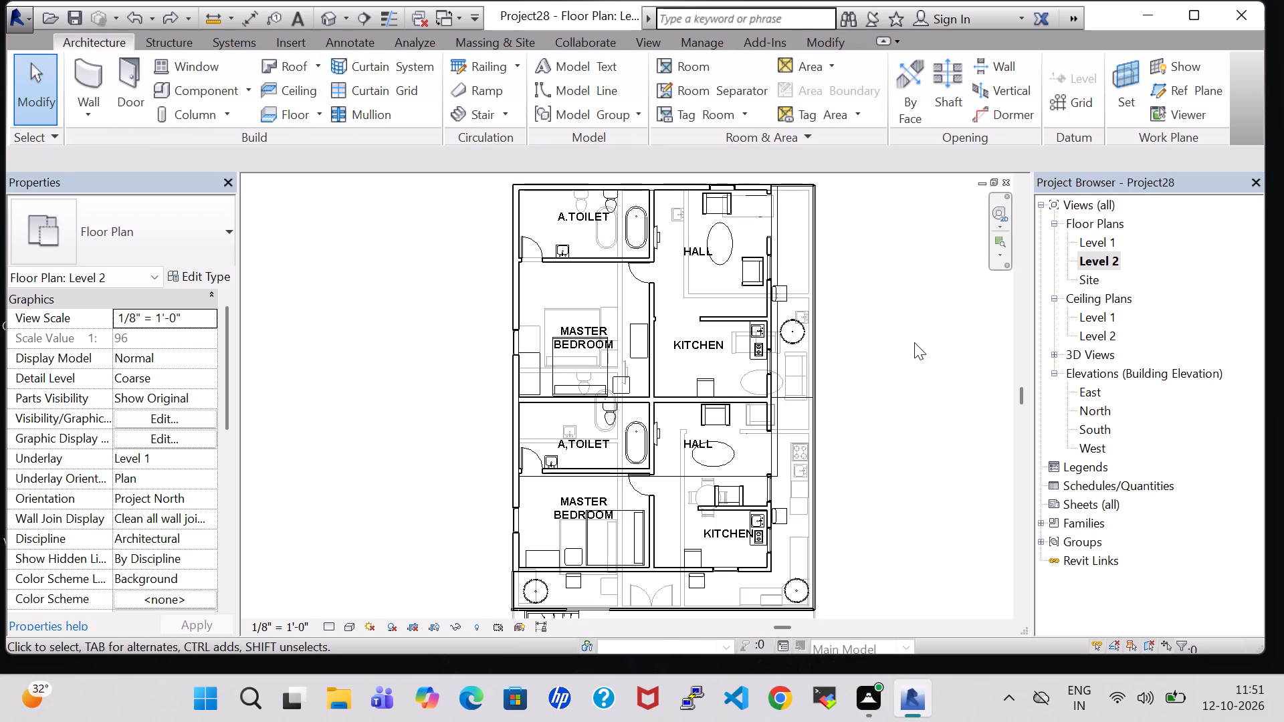
pyautogui.middleClick(914, 342)
pyautogui.scroll(-3, 922, 344)
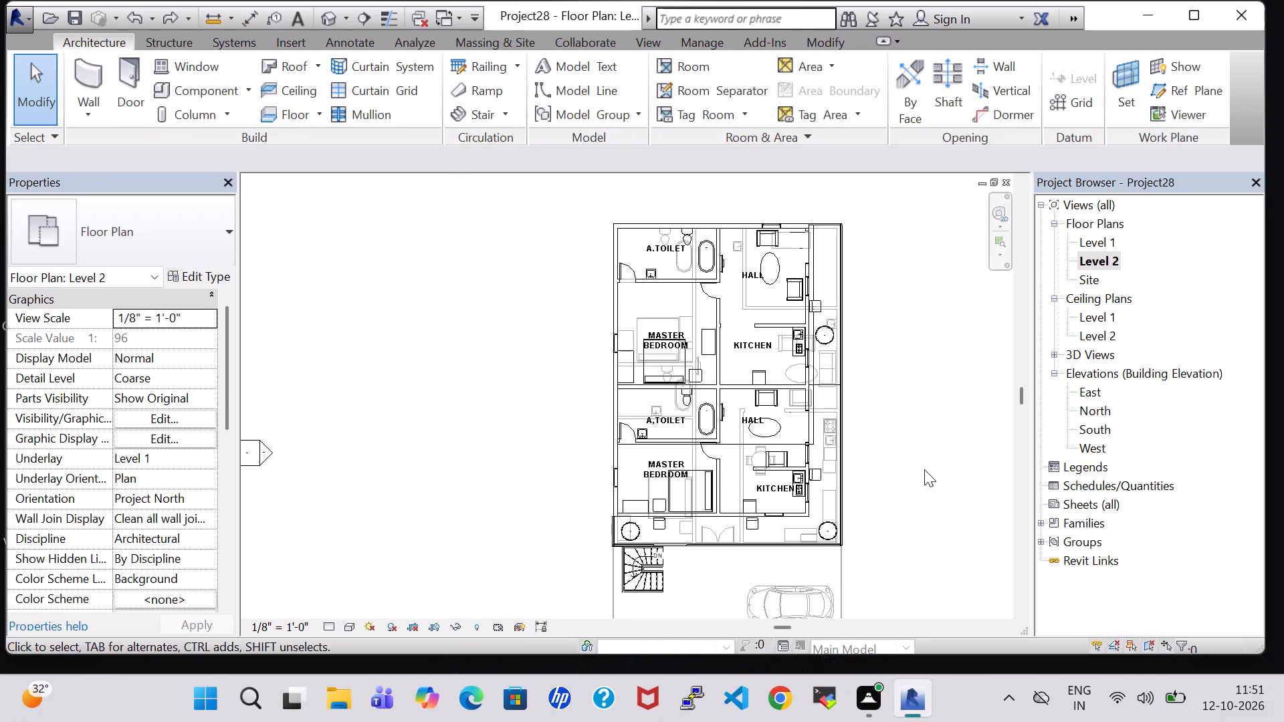
pyautogui.moveTo(922, 465); pyautogui.dragTo(895, 427, button='middle')
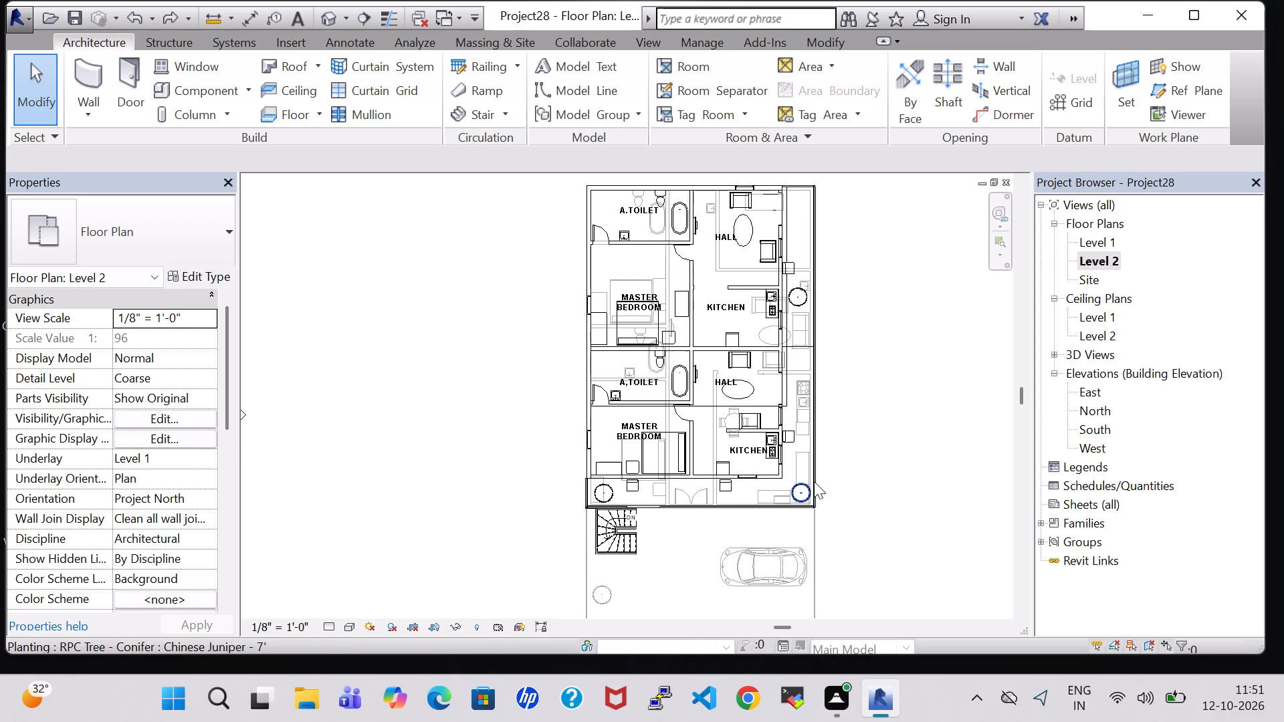
pyautogui.click(888, 471)
pyautogui.scroll(3, 748, 441)
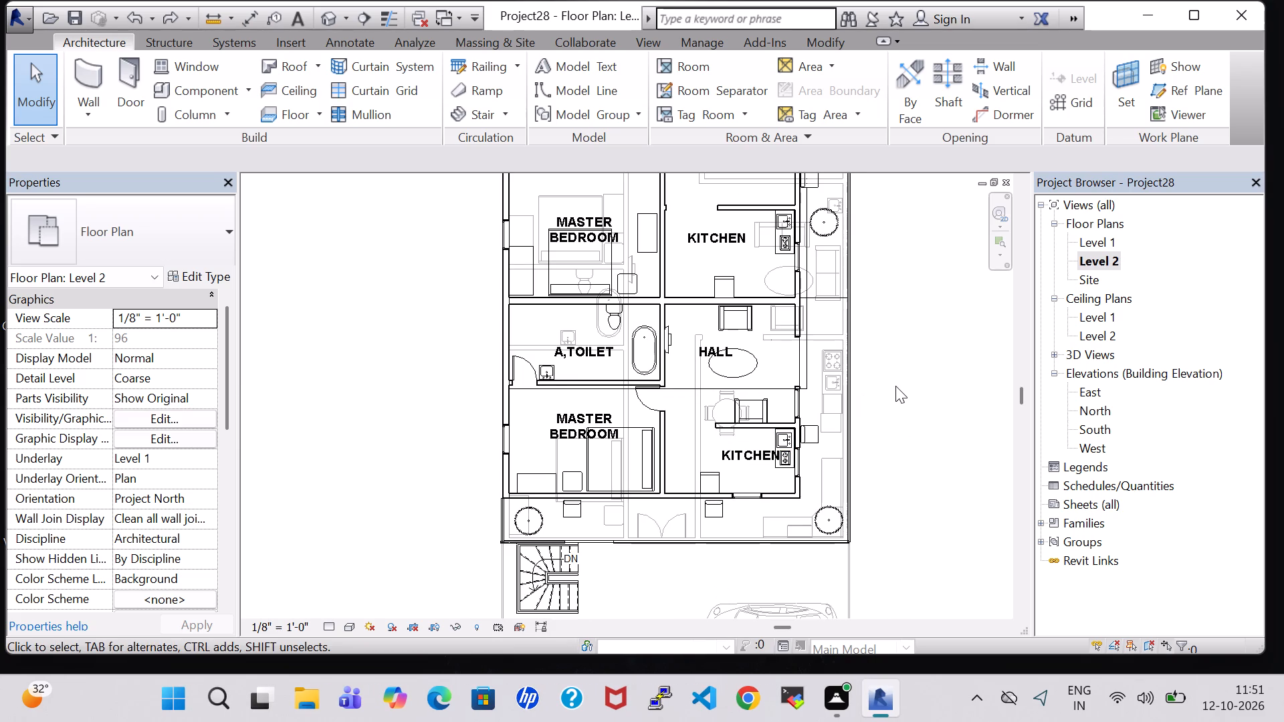
pyautogui.scroll(-2, 895, 386)
pyautogui.moveTo(897, 378); pyautogui.dragTo(845, 473, button='middle')
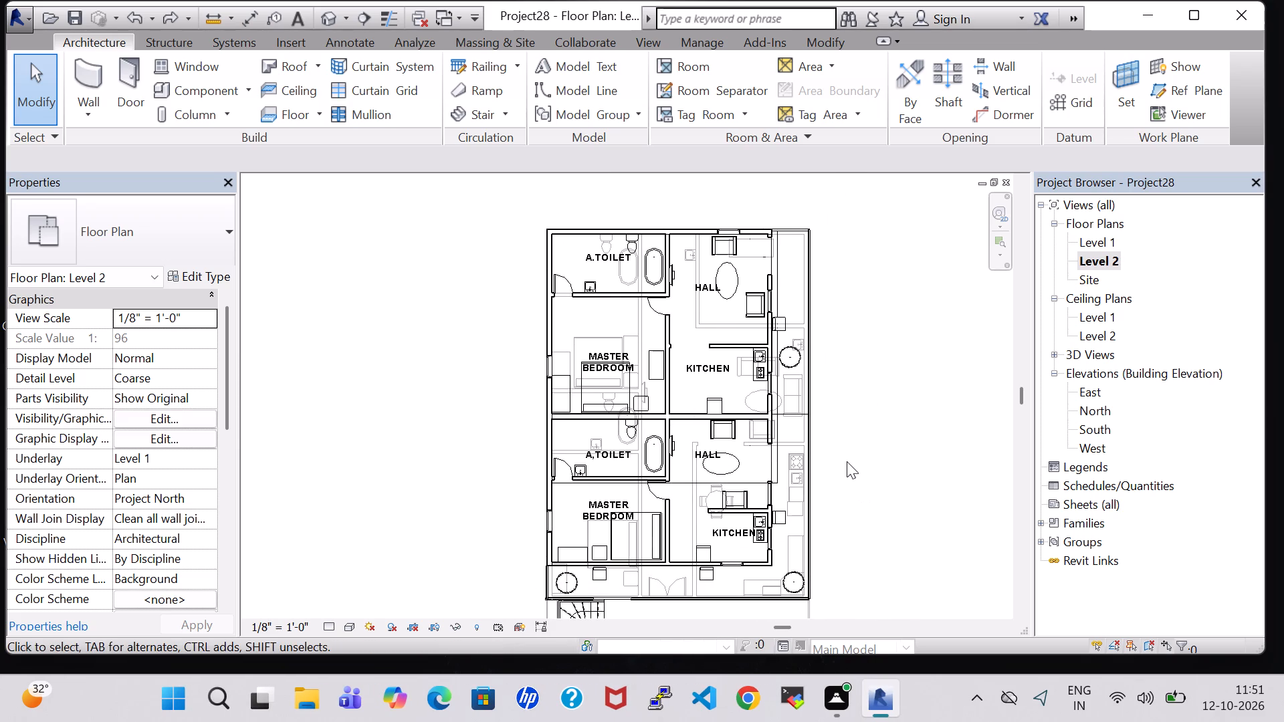
pyautogui.moveTo(847, 461); pyautogui.dragTo(854, 429, button='middle')
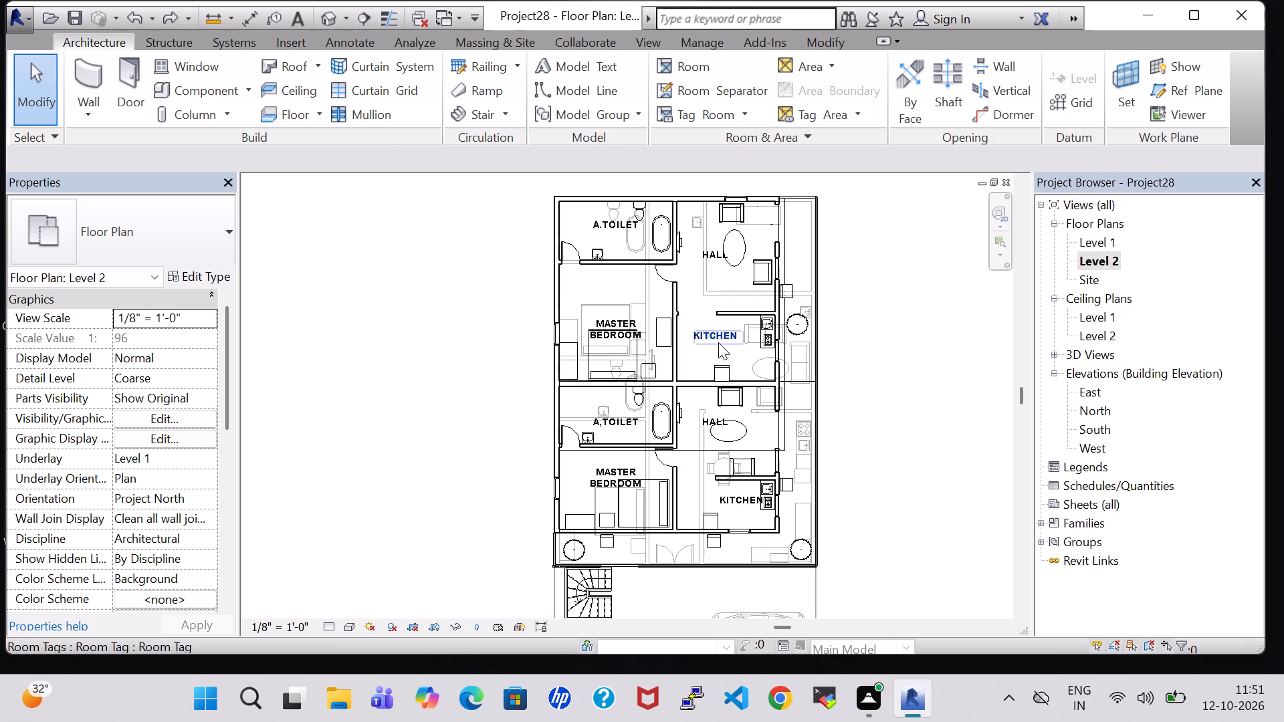
pyautogui.click(932, 361)
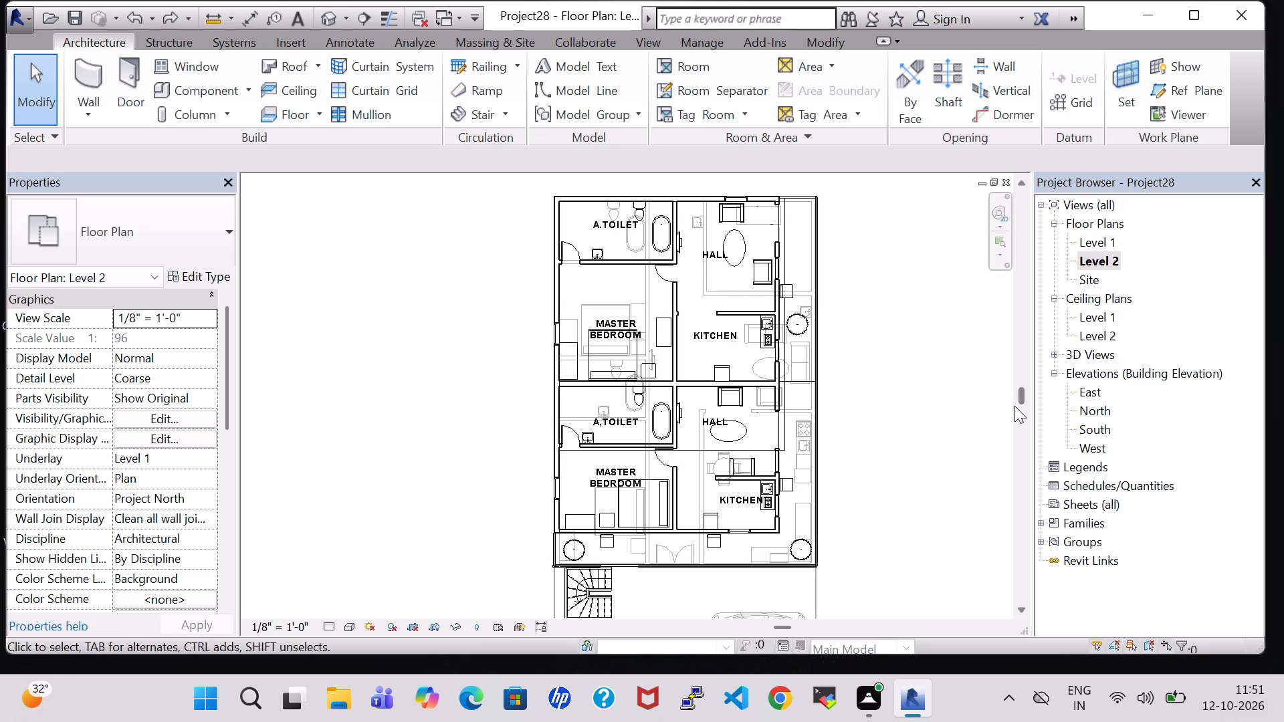
# Correct the room name of the Level 2 toilet nearer the staircase to A.TOILET.
pyautogui.doubleClick(617, 424)
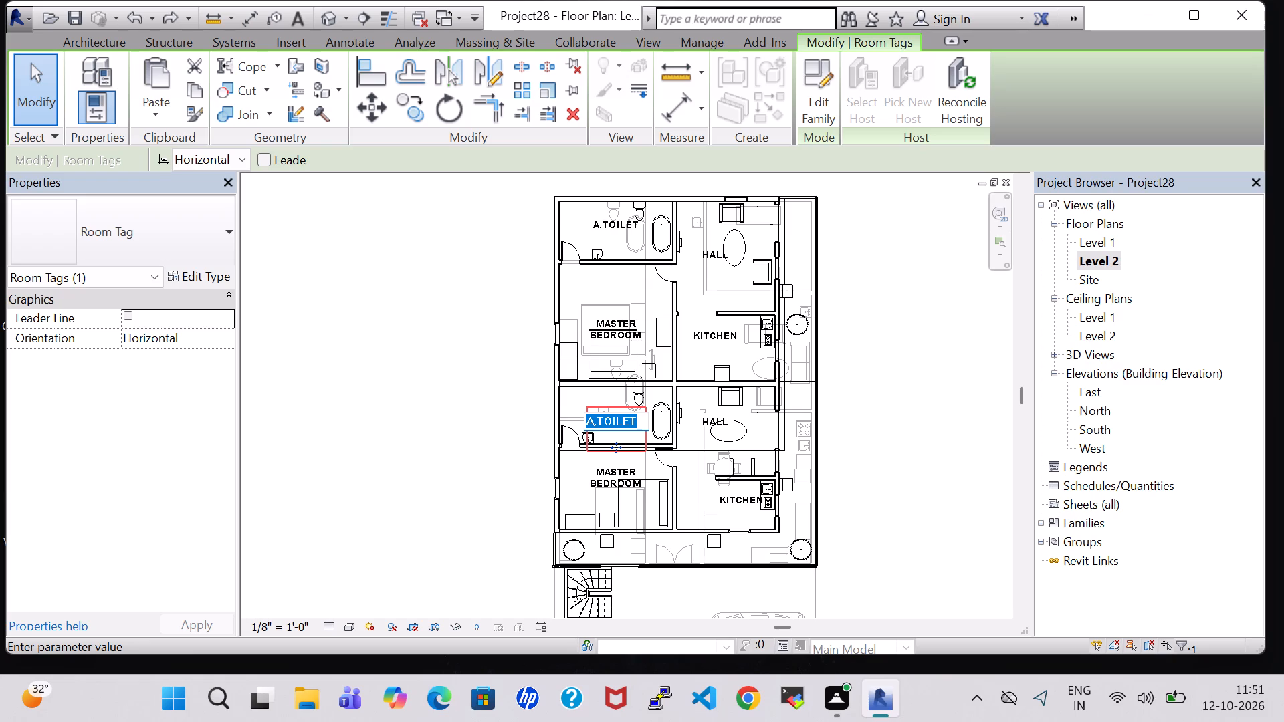
pyautogui.click(598, 420)
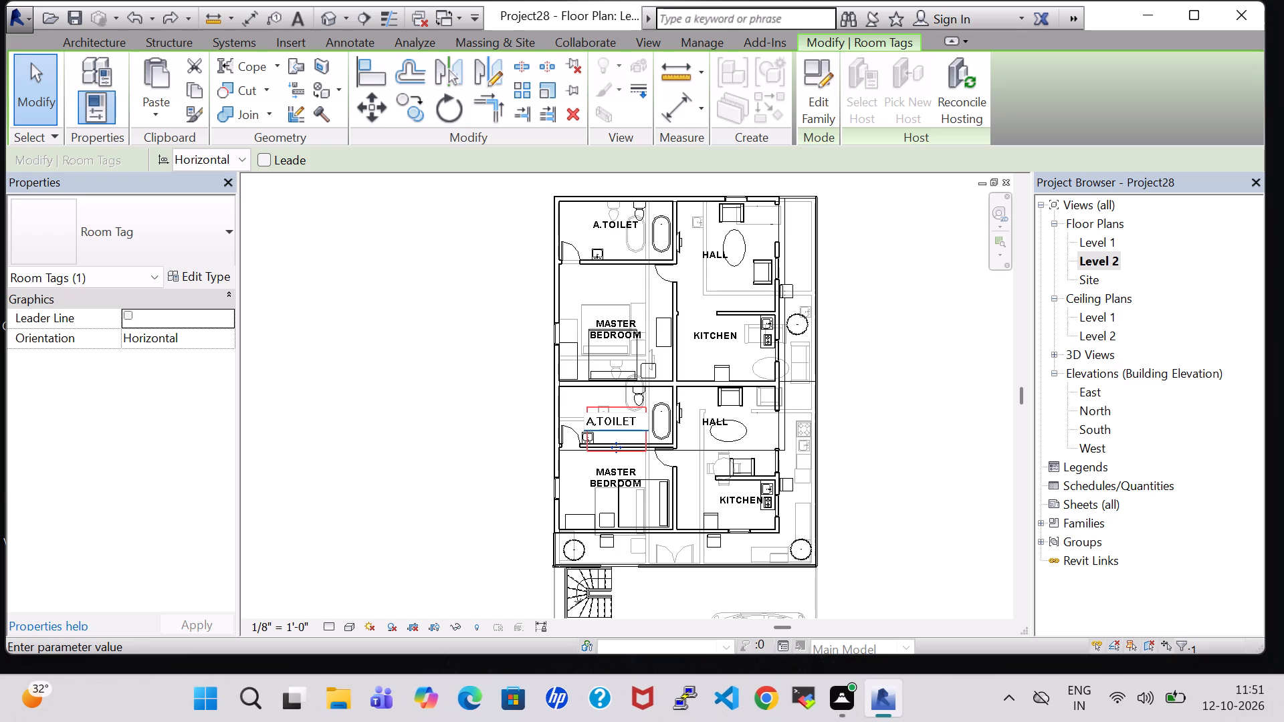
pyautogui.press('BackSpace')
pyautogui.press('.')
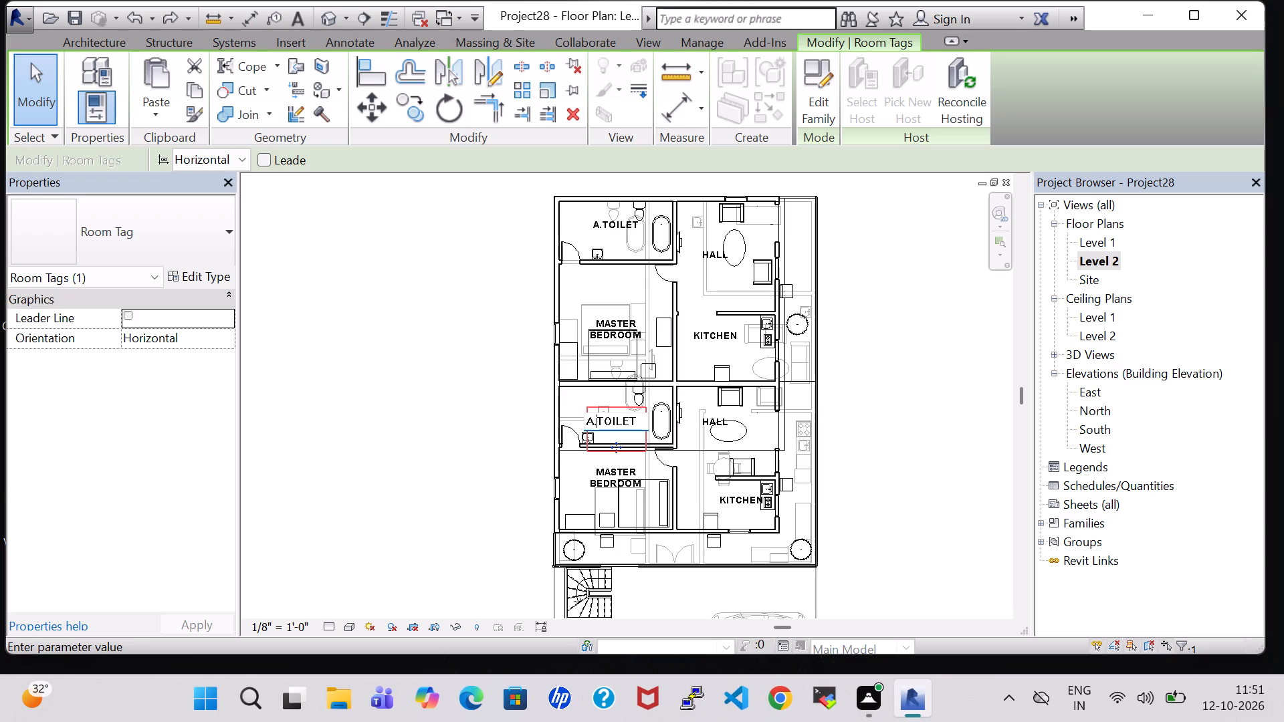
pyautogui.press('Return')
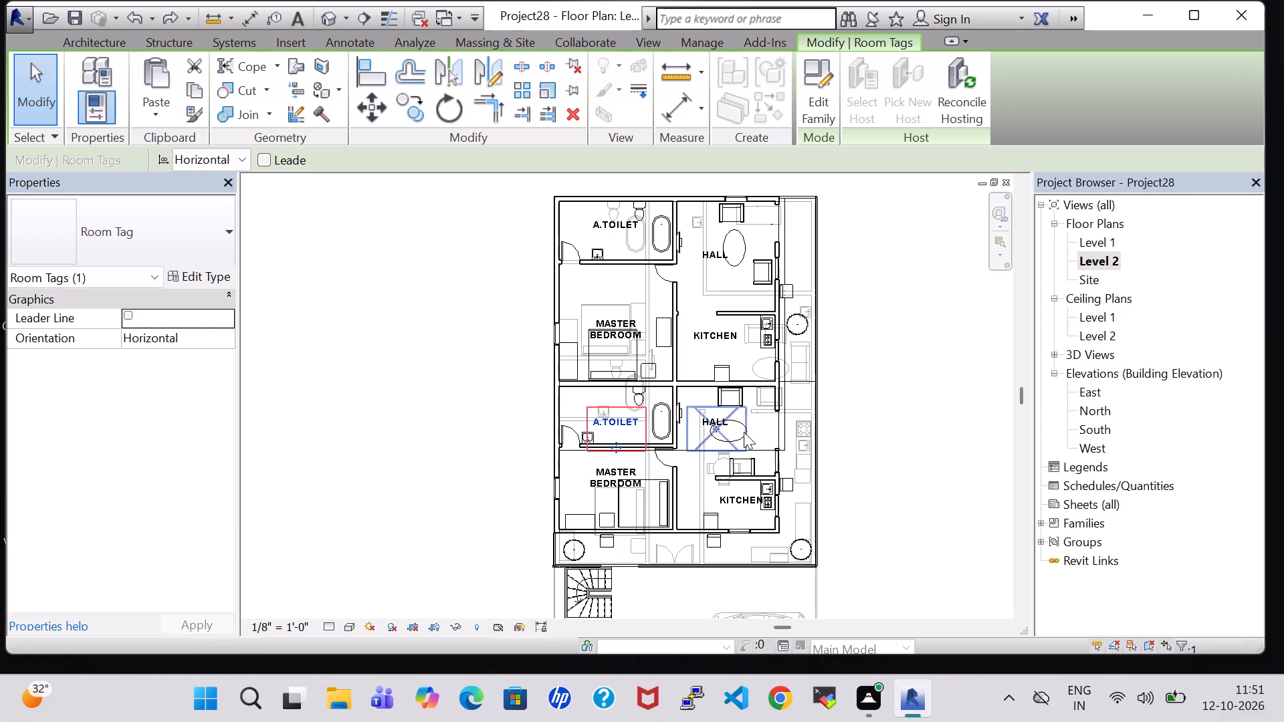
pyautogui.click(893, 413)
# Review the Level 2 floor plan from the rooms to the staircase and car area, and compare it with the Level 1 plan.
pyautogui.moveTo(893, 413); pyautogui.dragTo(893, 404, button='middle')
pyautogui.scroll(1, 893, 413)
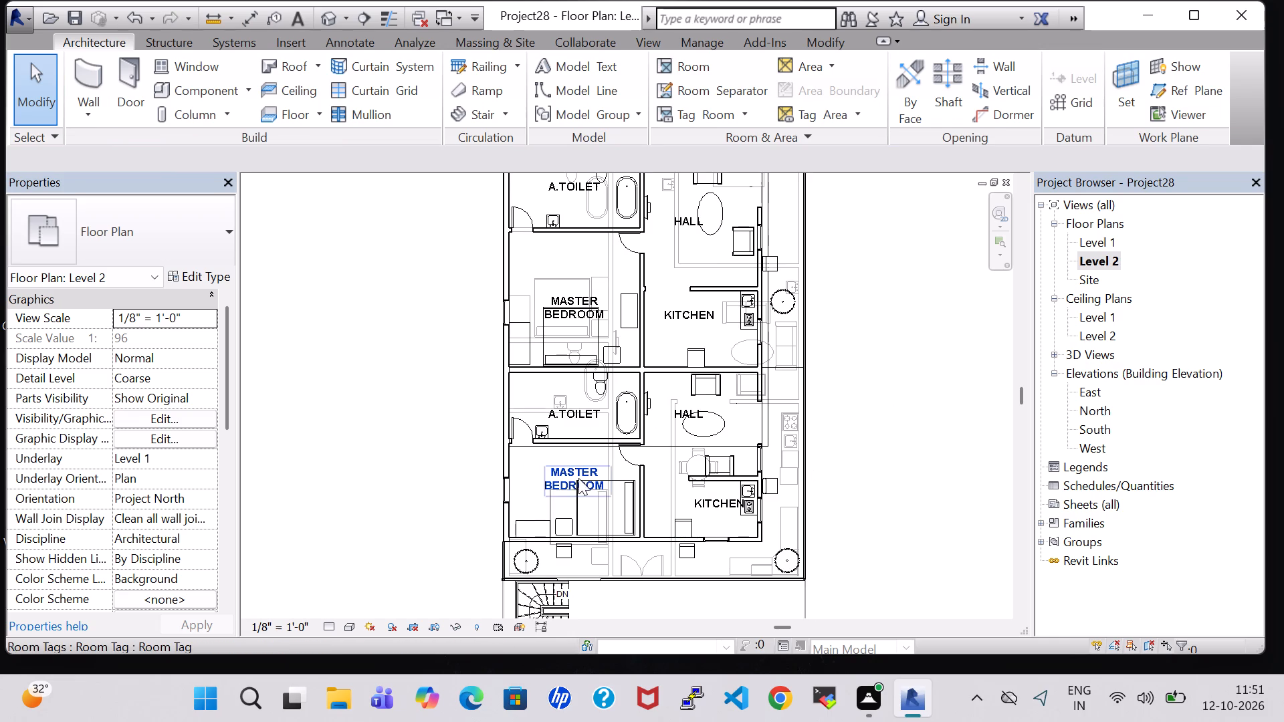
pyautogui.moveTo(610, 597); pyautogui.dragTo(618, 525, button='middle')
pyautogui.scroll(-3, 868, 327)
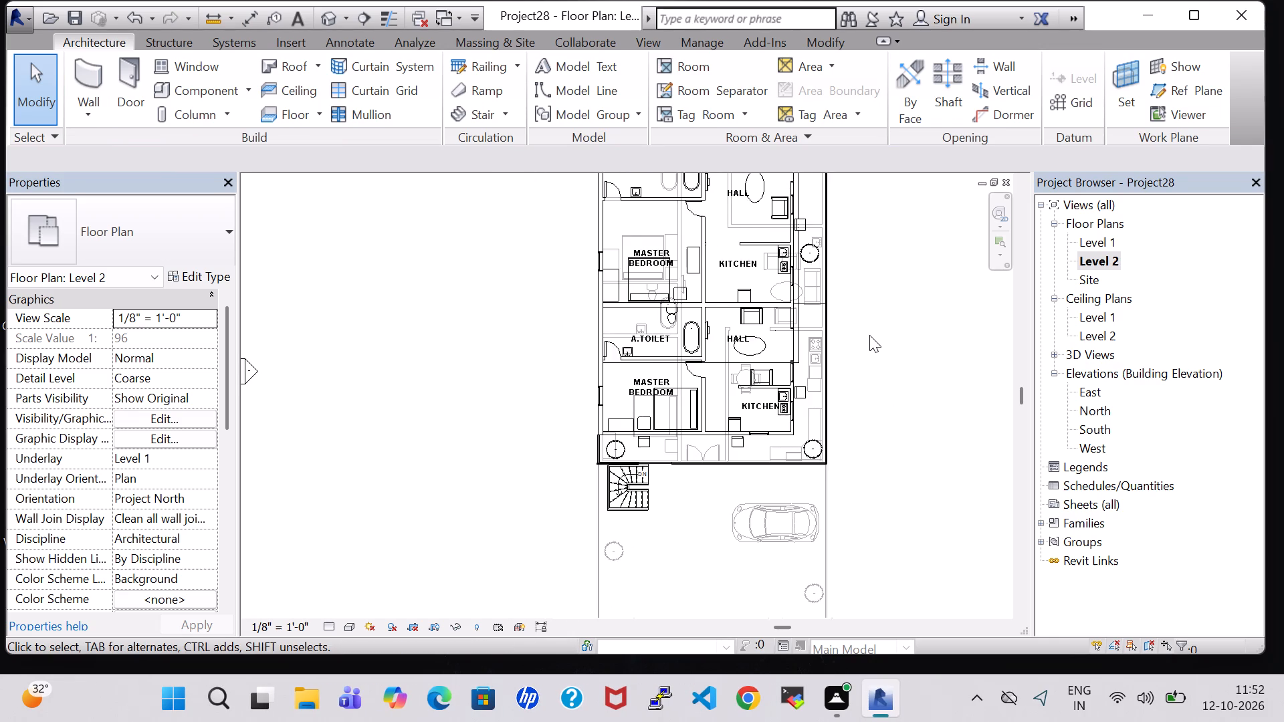
pyautogui.moveTo(869, 335); pyautogui.dragTo(883, 479, button='middle')
pyautogui.scroll(4, 883, 468)
pyautogui.scroll(-1, 884, 469)
pyautogui.moveTo(884, 463); pyautogui.dragTo(893, 412, button='middle')
pyautogui.scroll(-1, 894, 411)
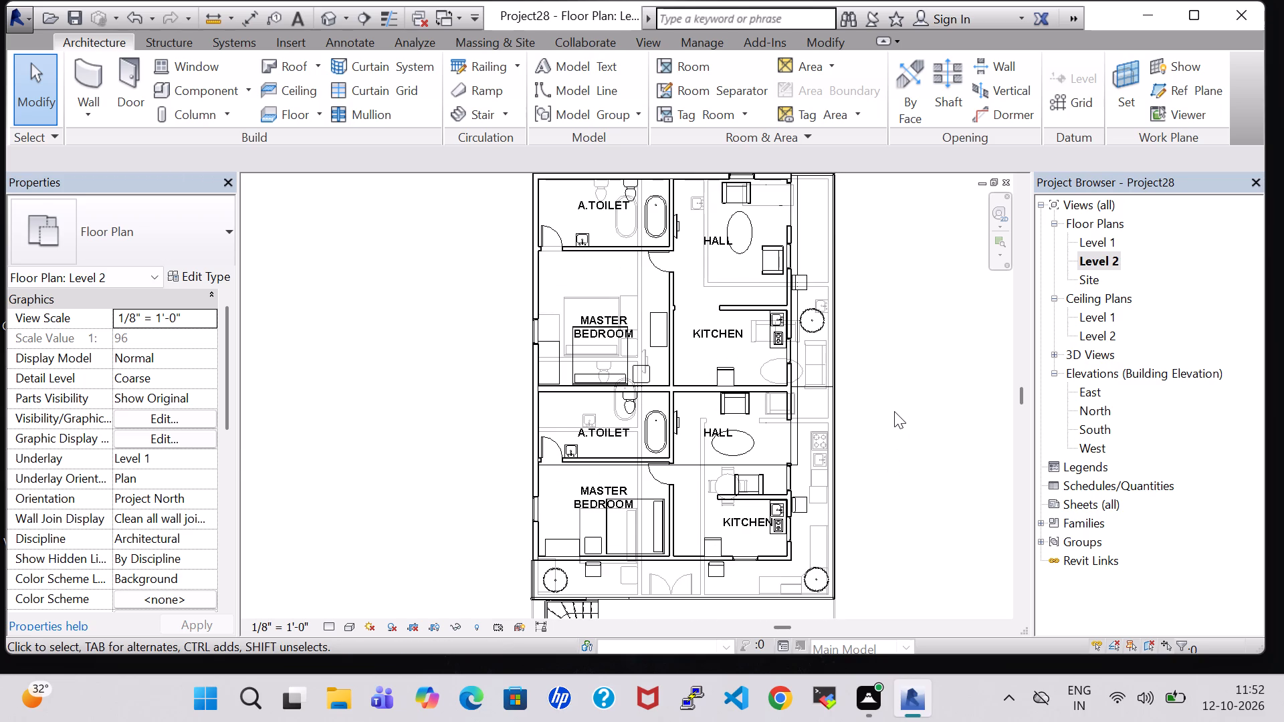
pyautogui.scroll(-1, 894, 411)
pyautogui.scroll(2, 877, 386)
pyautogui.middleClick(877, 386)
pyautogui.scroll(-1, 882, 385)
pyautogui.moveTo(896, 529); pyautogui.dragTo(904, 484, button='middle')
pyautogui.scroll(-1, 905, 483)
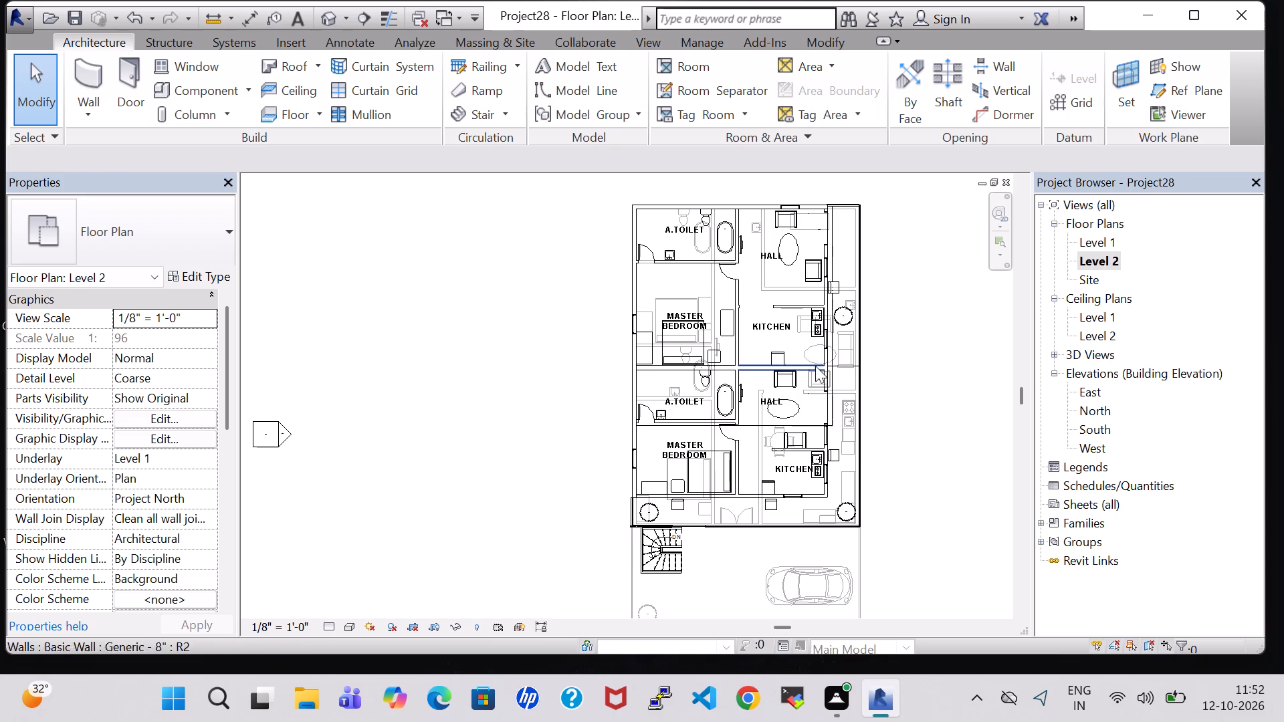
pyautogui.click(1108, 256)
pyautogui.doubleClick(1105, 247)
pyautogui.scroll(-2, 707, 354)
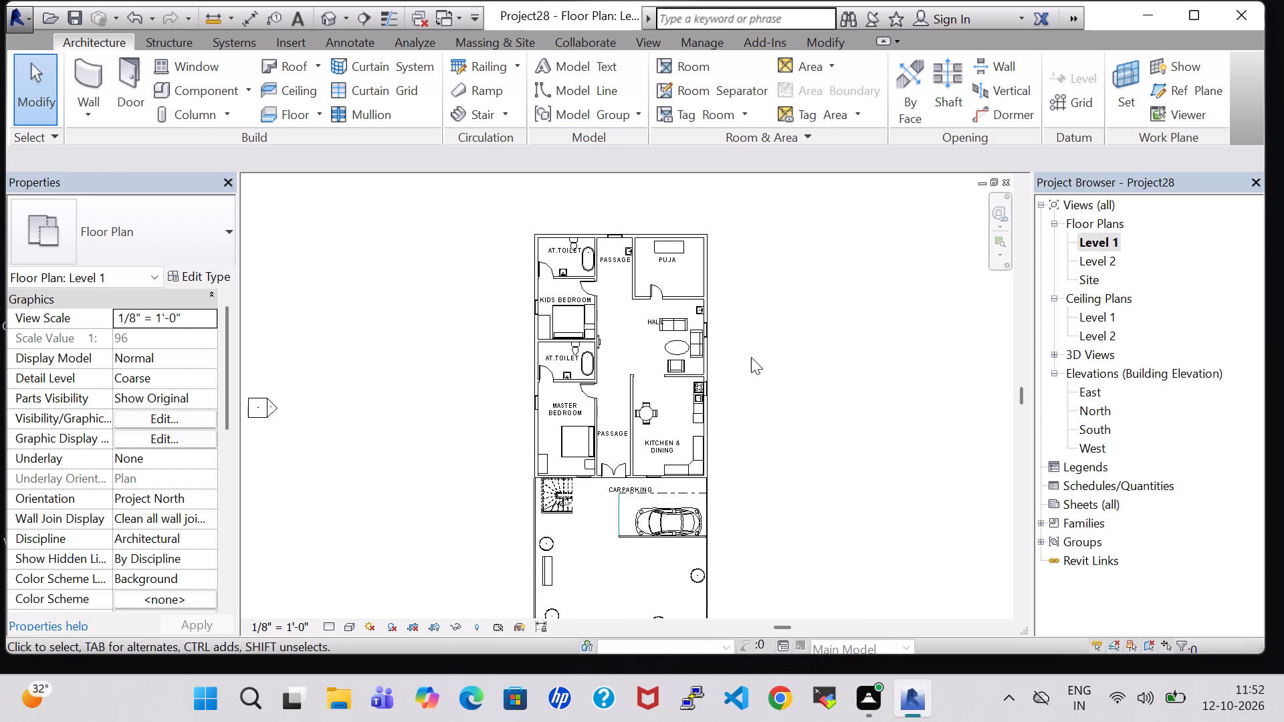
pyautogui.click(1093, 261)
pyautogui.click(1093, 255)
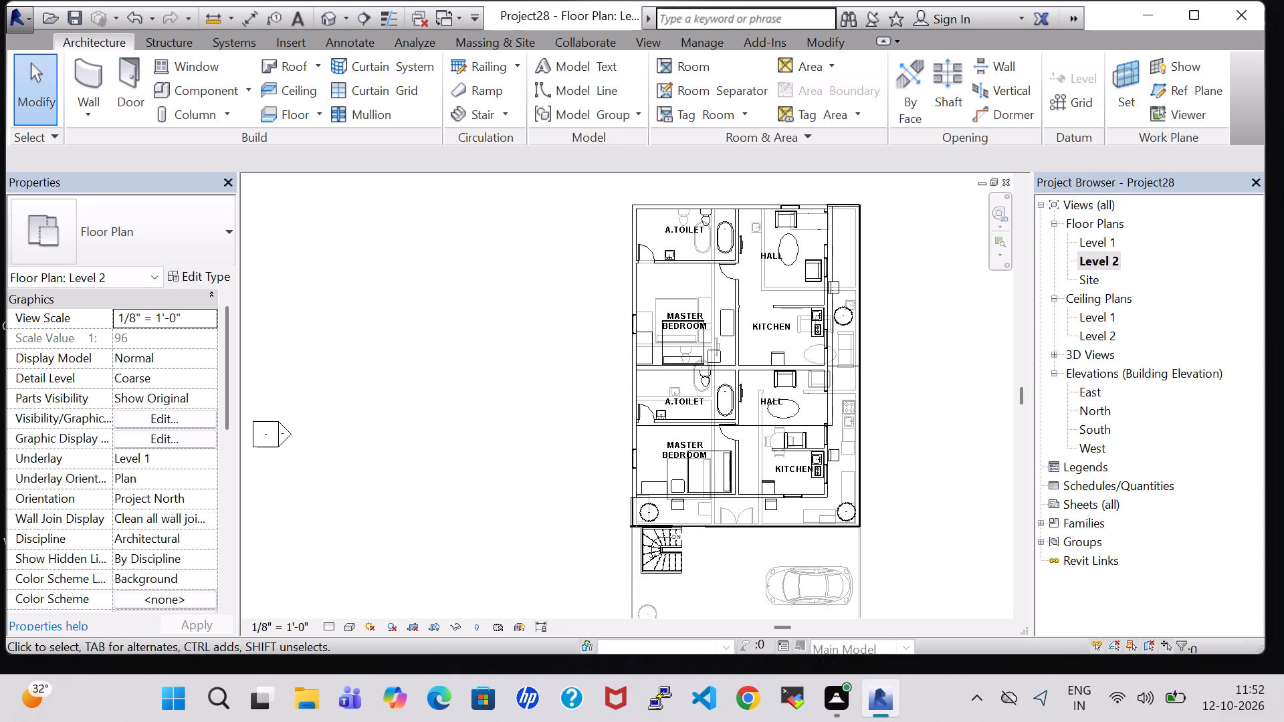
pyautogui.click(940, 367)
# Inspect the house in the 3D view from the front, above and below, including the balcony railing, staircase, yard and open upper rooms.
pyautogui.click(318, 19)
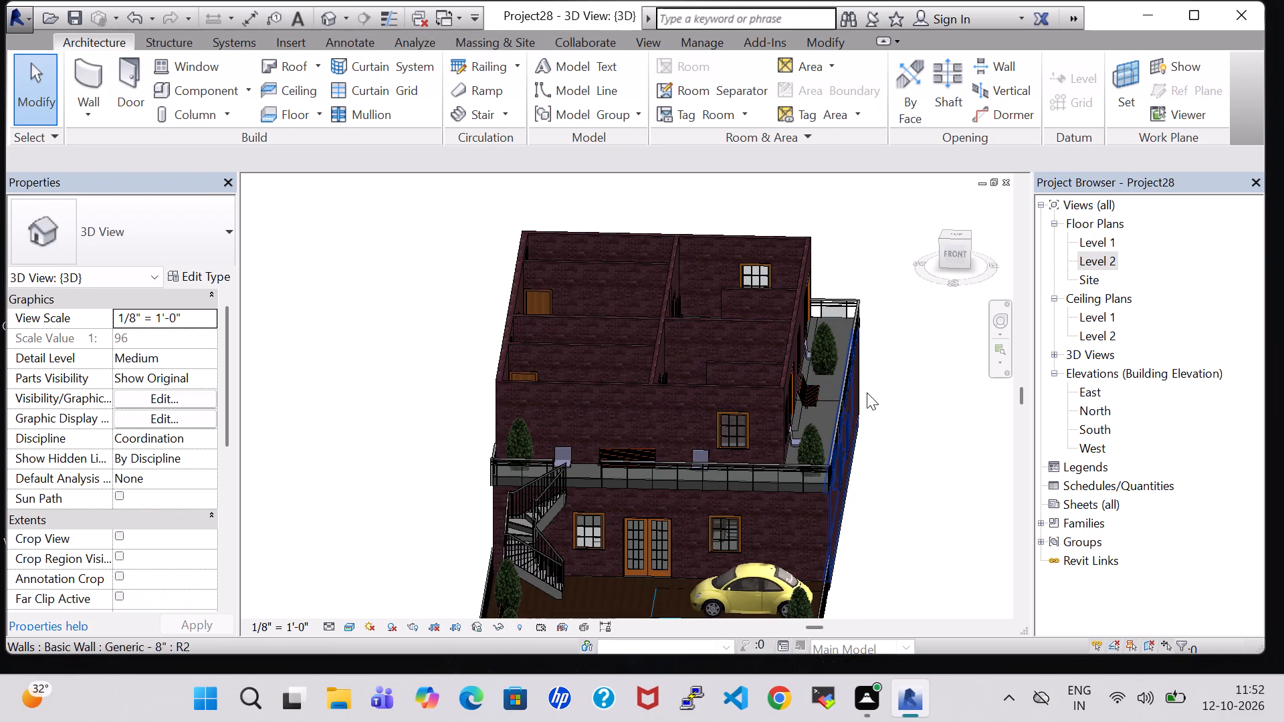
pyautogui.keyDown('shift'); pyautogui.moveTo(950, 516); pyautogui.dragTo(924, 408, button='middle'); pyautogui.keyUp('shift')
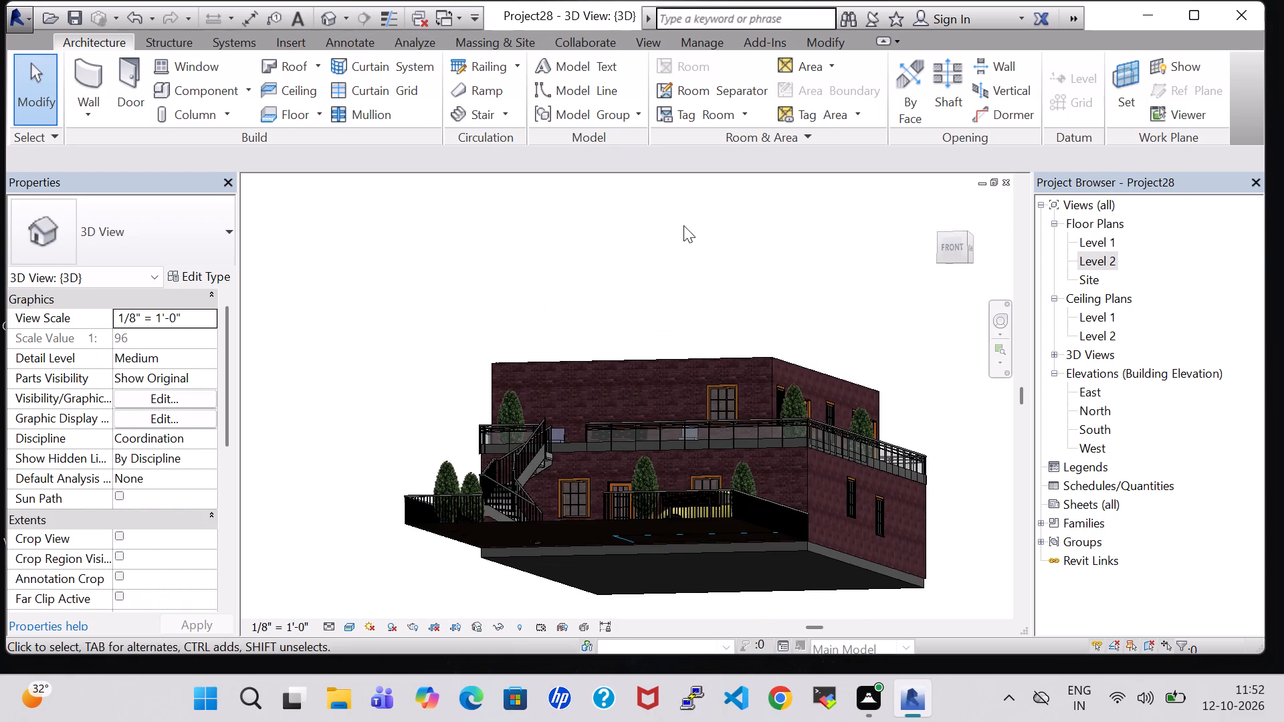
pyautogui.keyDown('shift'); pyautogui.moveTo(687, 225); pyautogui.dragTo(742, 328, button='middle'); pyautogui.keyUp('shift')
pyautogui.moveTo(869, 357); pyautogui.dragTo(839, 354, button='middle')
pyautogui.keyDown('shift'); pyautogui.scroll(1, 869, 357); pyautogui.keyUp('shift')
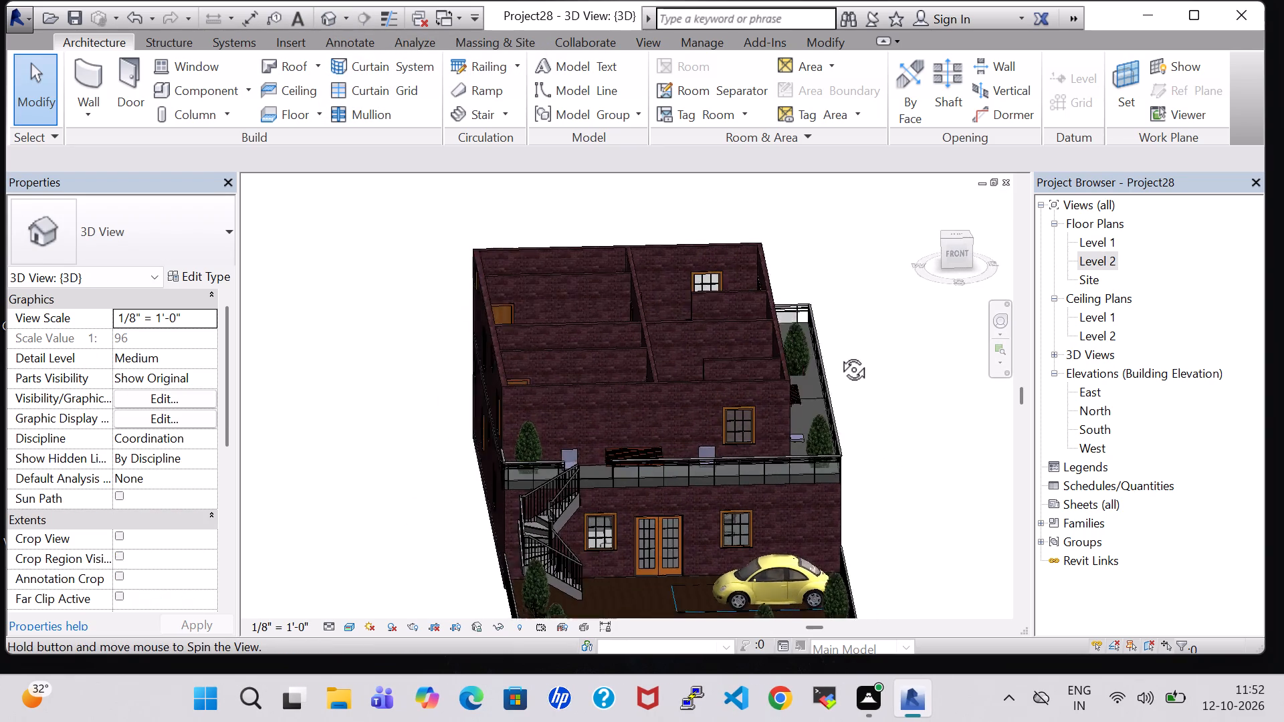
pyautogui.moveTo(839, 354); pyautogui.dragTo(833, 354, button='middle')
pyautogui.moveTo(871, 588); pyautogui.dragTo(904, 505, button='middle')
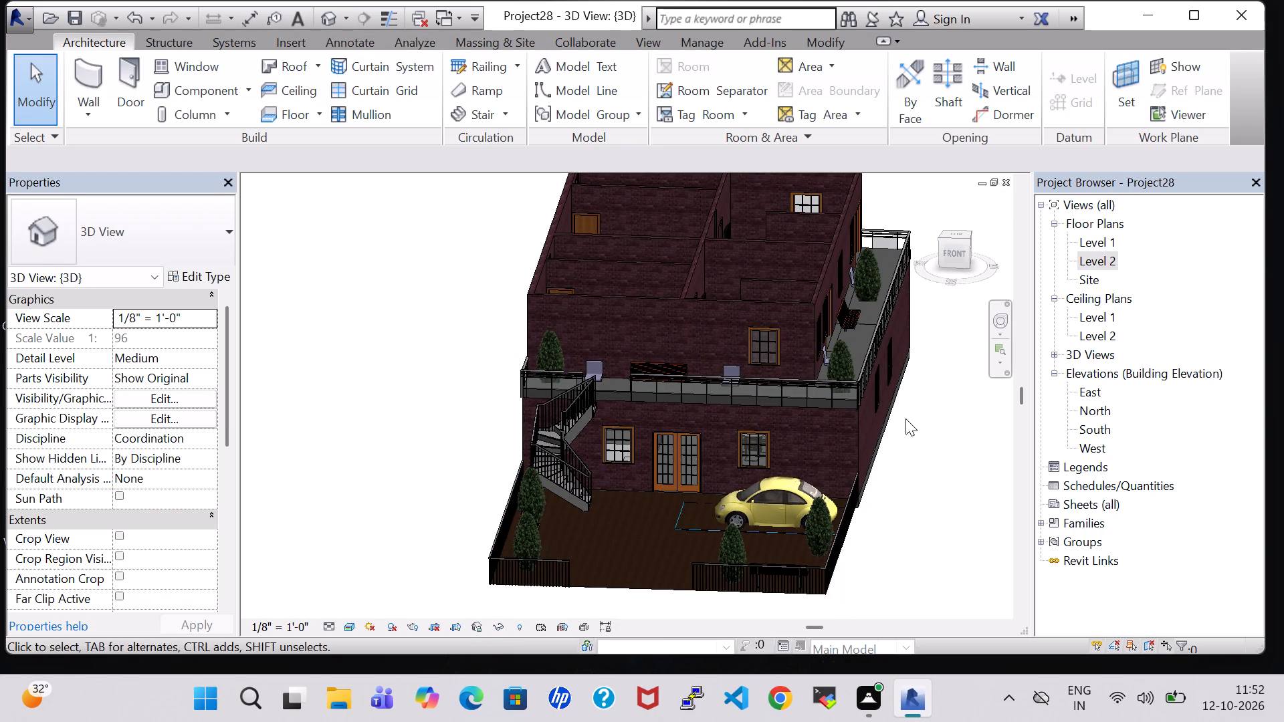
pyautogui.keyDown('shift'); pyautogui.middleClick(905, 418); pyautogui.keyUp('shift')
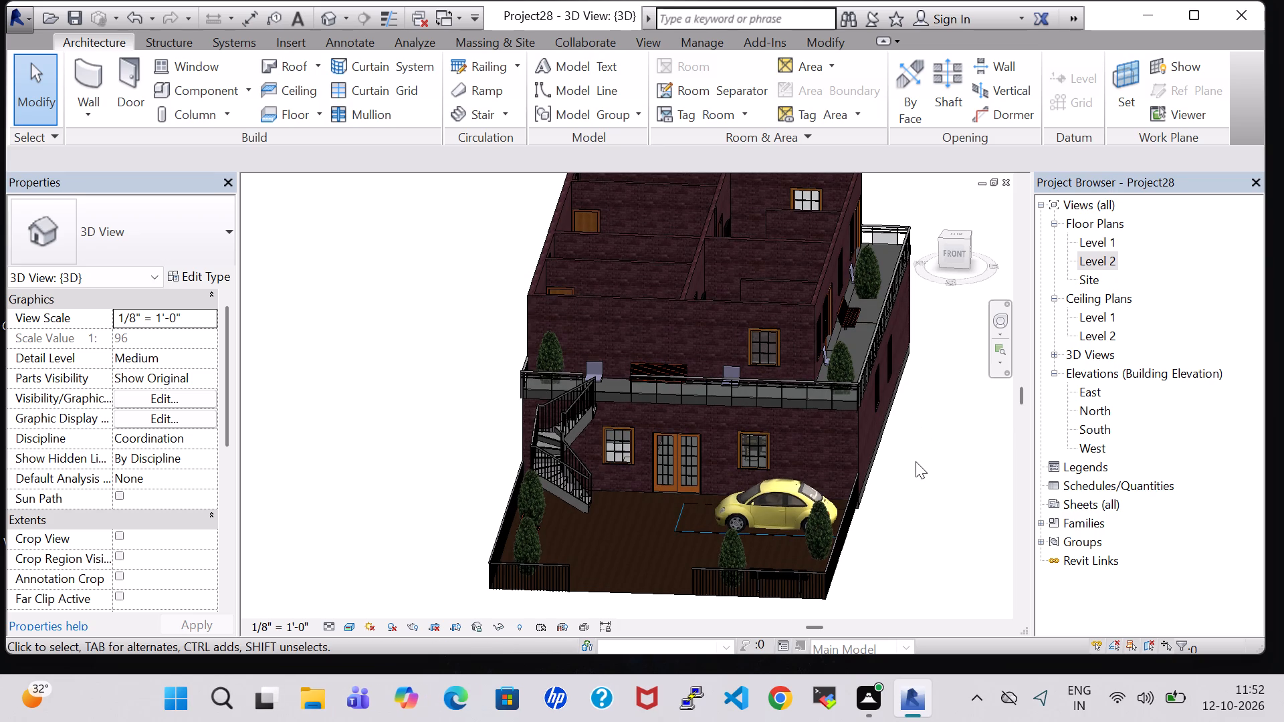
pyautogui.keyDown('shift'); pyautogui.middleClick(920, 465); pyautogui.keyUp('shift')
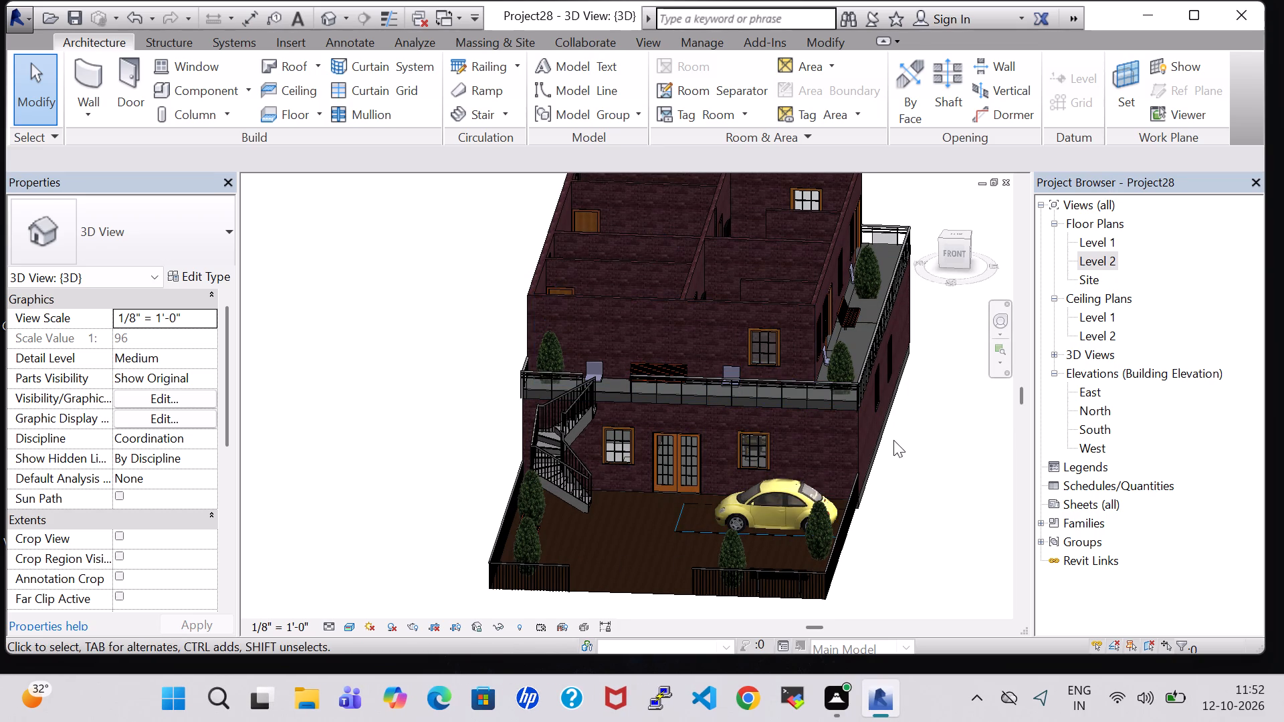
pyautogui.click(904, 469)
pyautogui.click(845, 390)
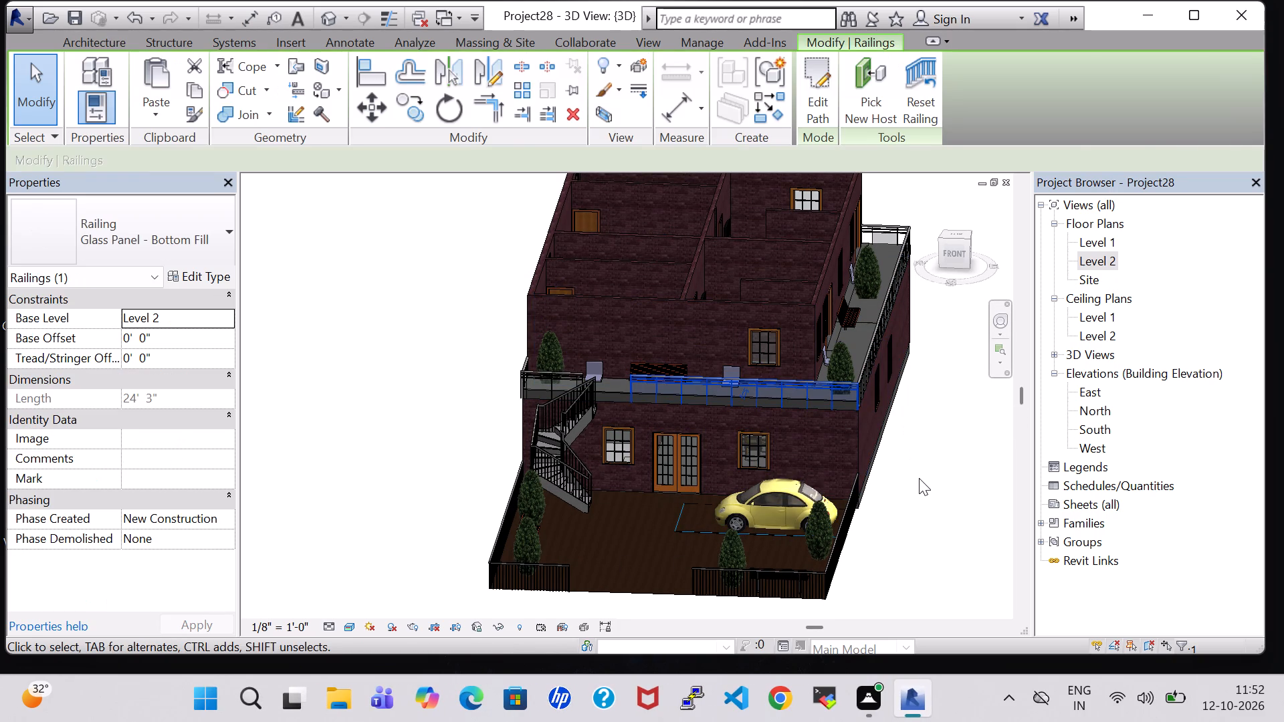
pyautogui.click(919, 478)
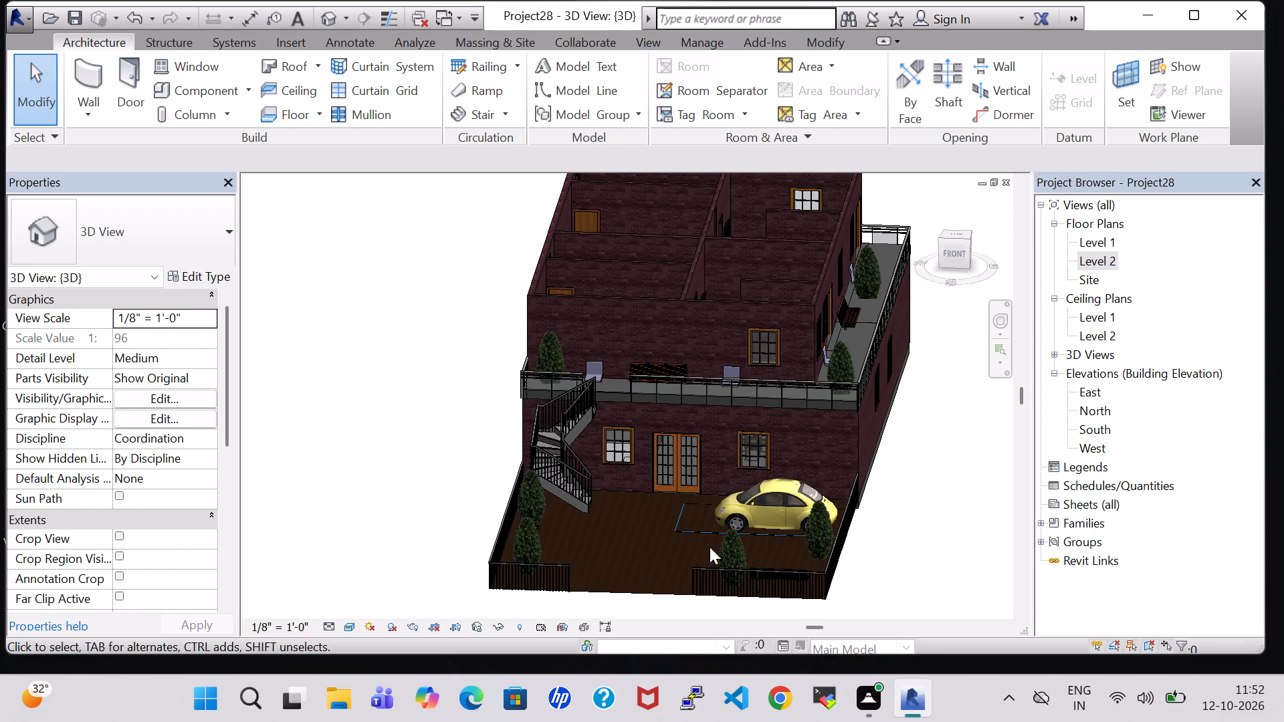
pyautogui.click(944, 485)
pyautogui.keyDown('shift'); pyautogui.moveTo(893, 491); pyautogui.dragTo(893, 391, button='middle'); pyautogui.keyUp('shift')
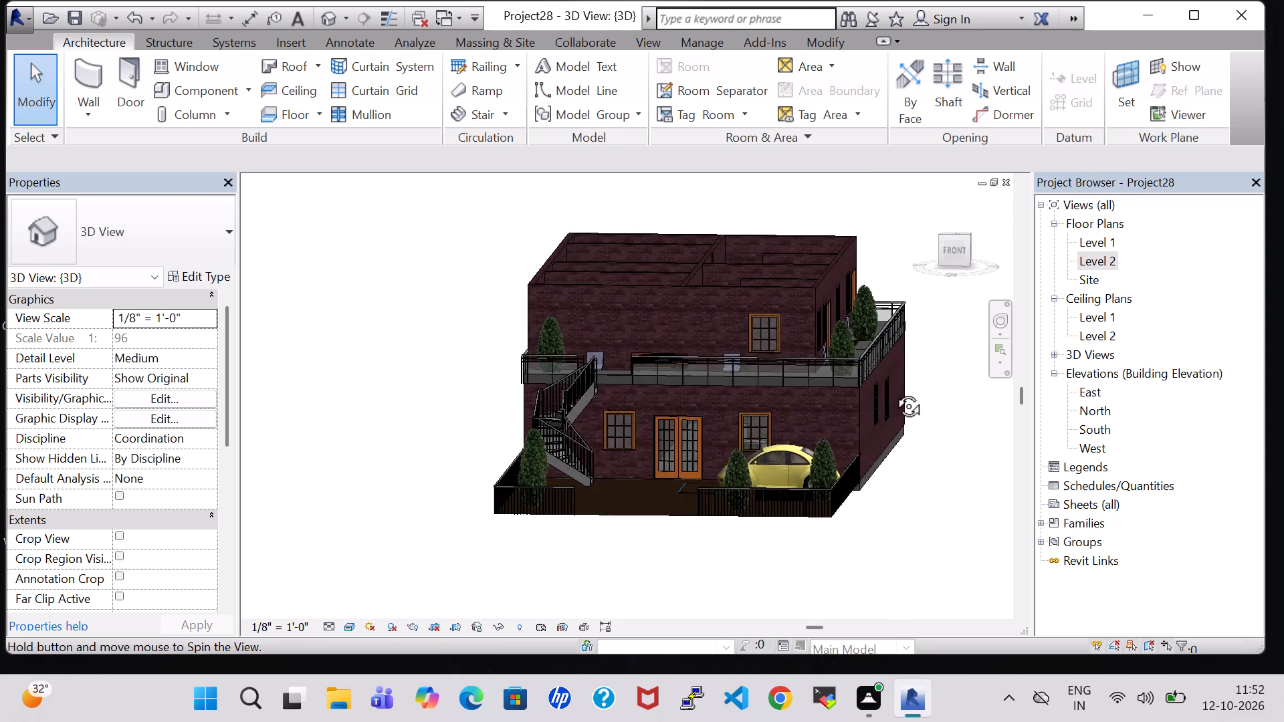
pyautogui.keyDown('shift'); pyautogui.moveTo(893, 391); pyautogui.dragTo(897, 501, button='middle'); pyautogui.keyUp('shift')
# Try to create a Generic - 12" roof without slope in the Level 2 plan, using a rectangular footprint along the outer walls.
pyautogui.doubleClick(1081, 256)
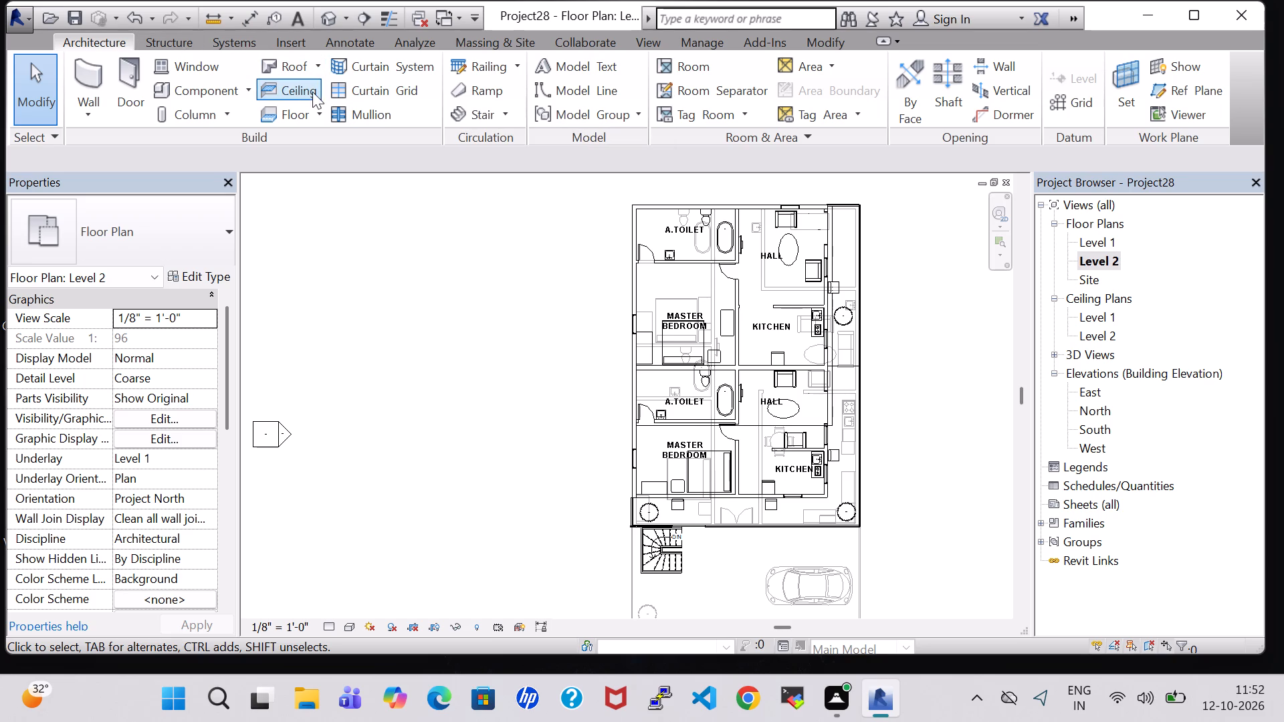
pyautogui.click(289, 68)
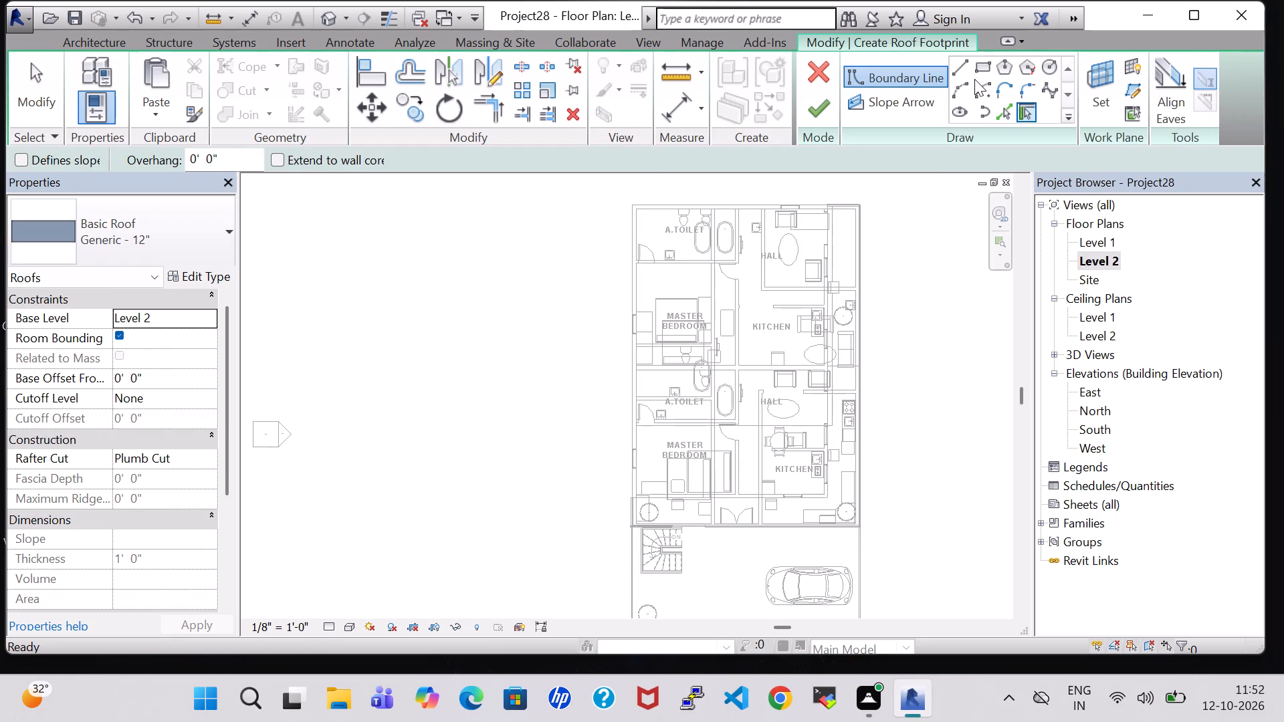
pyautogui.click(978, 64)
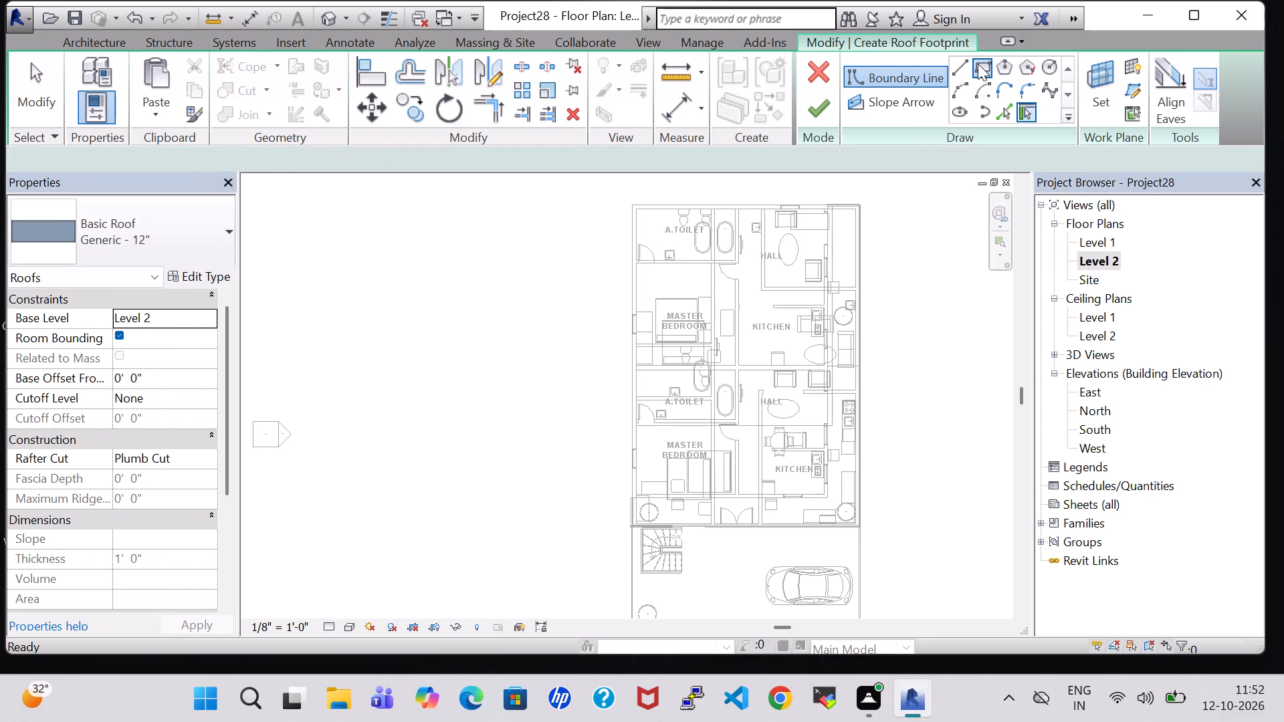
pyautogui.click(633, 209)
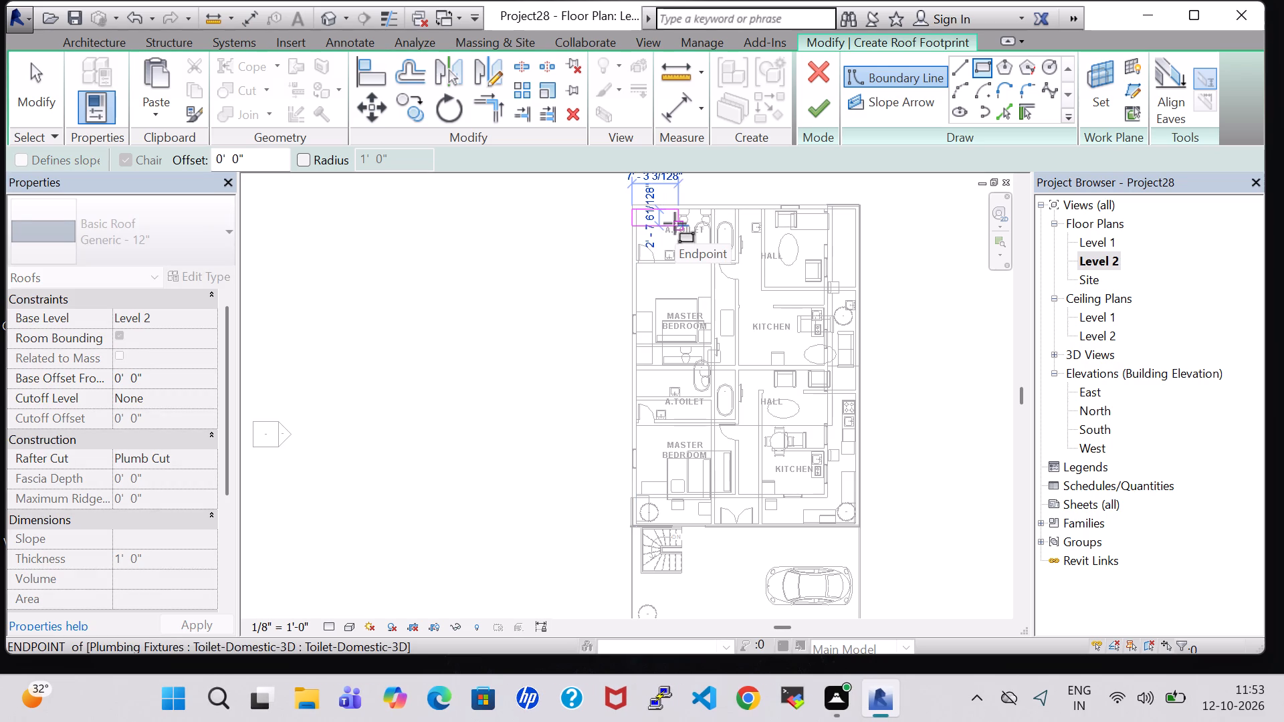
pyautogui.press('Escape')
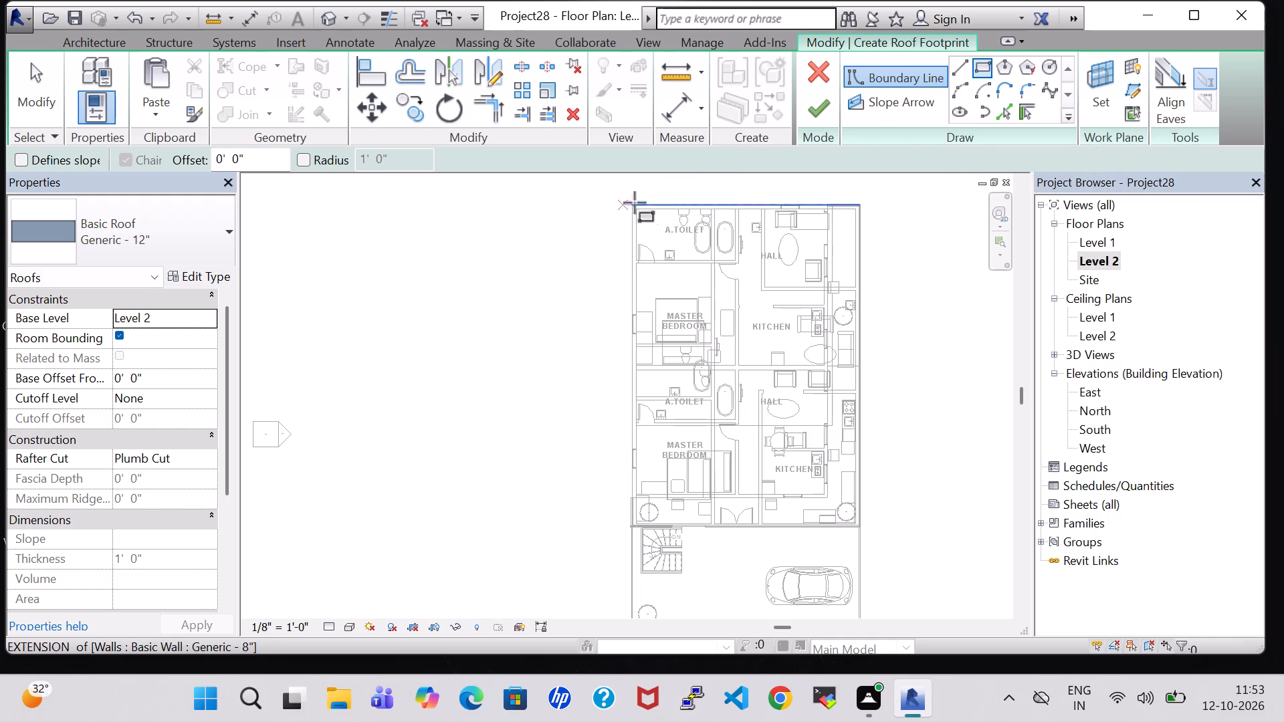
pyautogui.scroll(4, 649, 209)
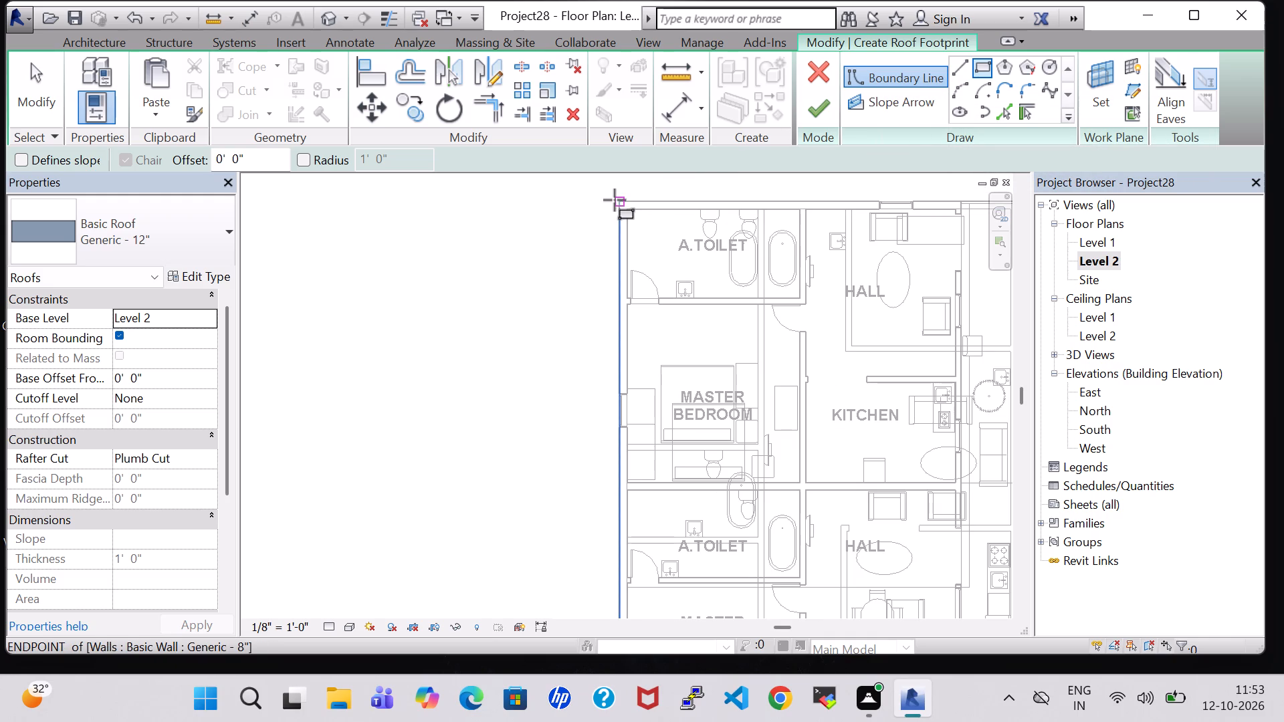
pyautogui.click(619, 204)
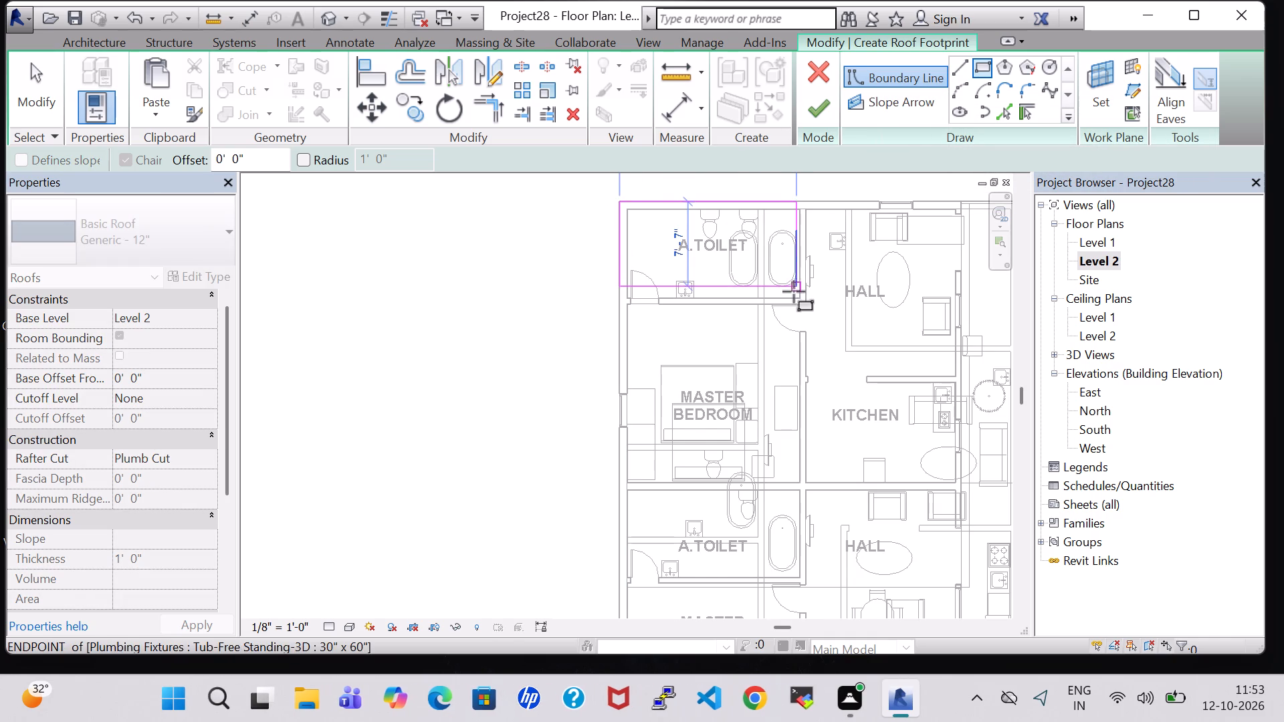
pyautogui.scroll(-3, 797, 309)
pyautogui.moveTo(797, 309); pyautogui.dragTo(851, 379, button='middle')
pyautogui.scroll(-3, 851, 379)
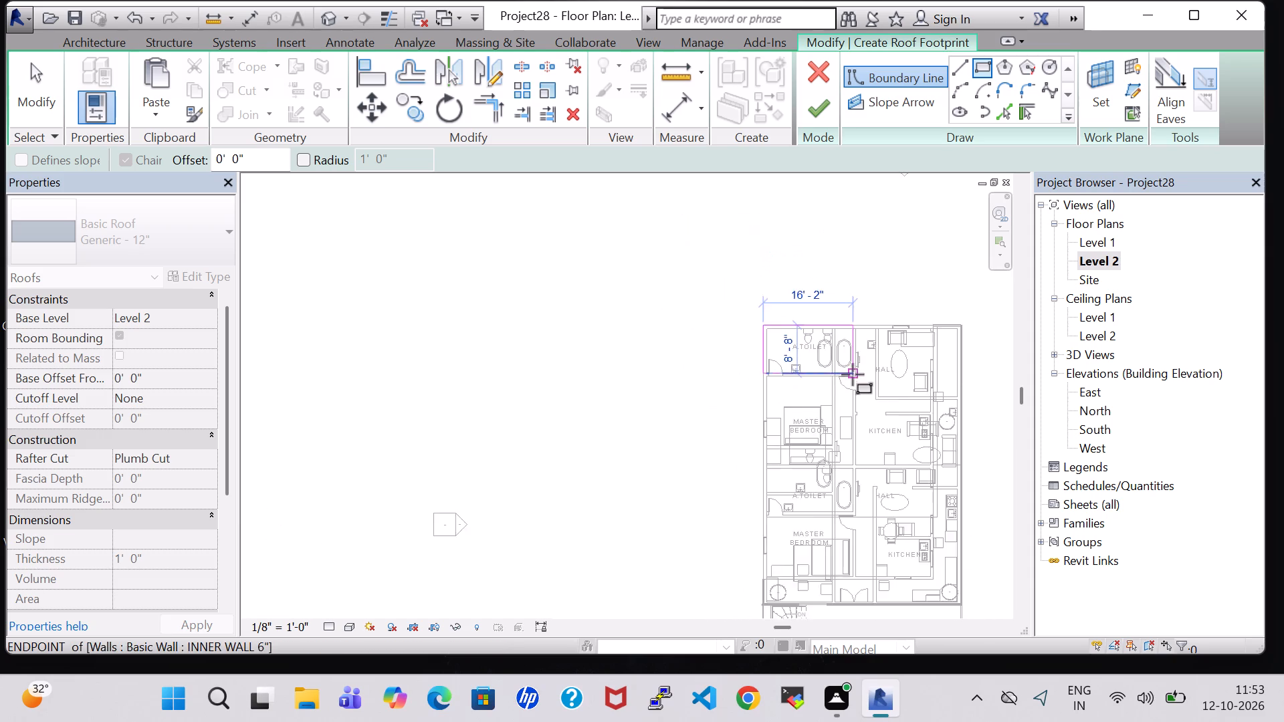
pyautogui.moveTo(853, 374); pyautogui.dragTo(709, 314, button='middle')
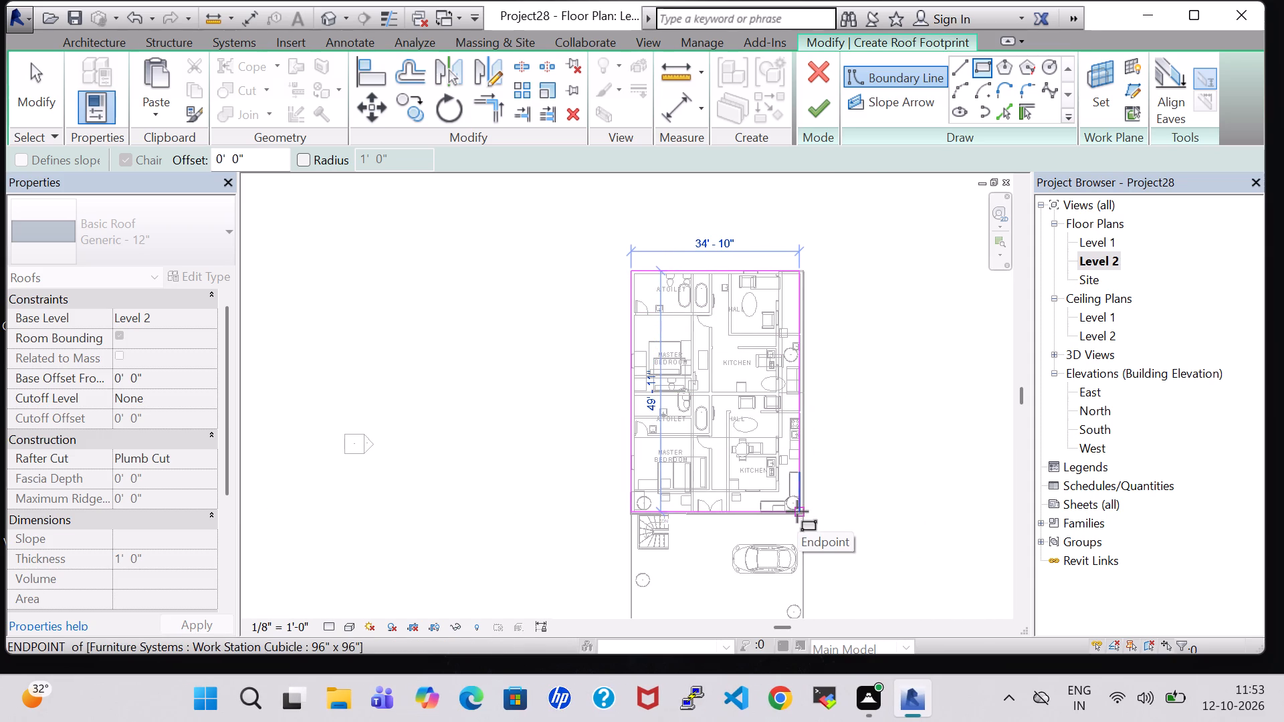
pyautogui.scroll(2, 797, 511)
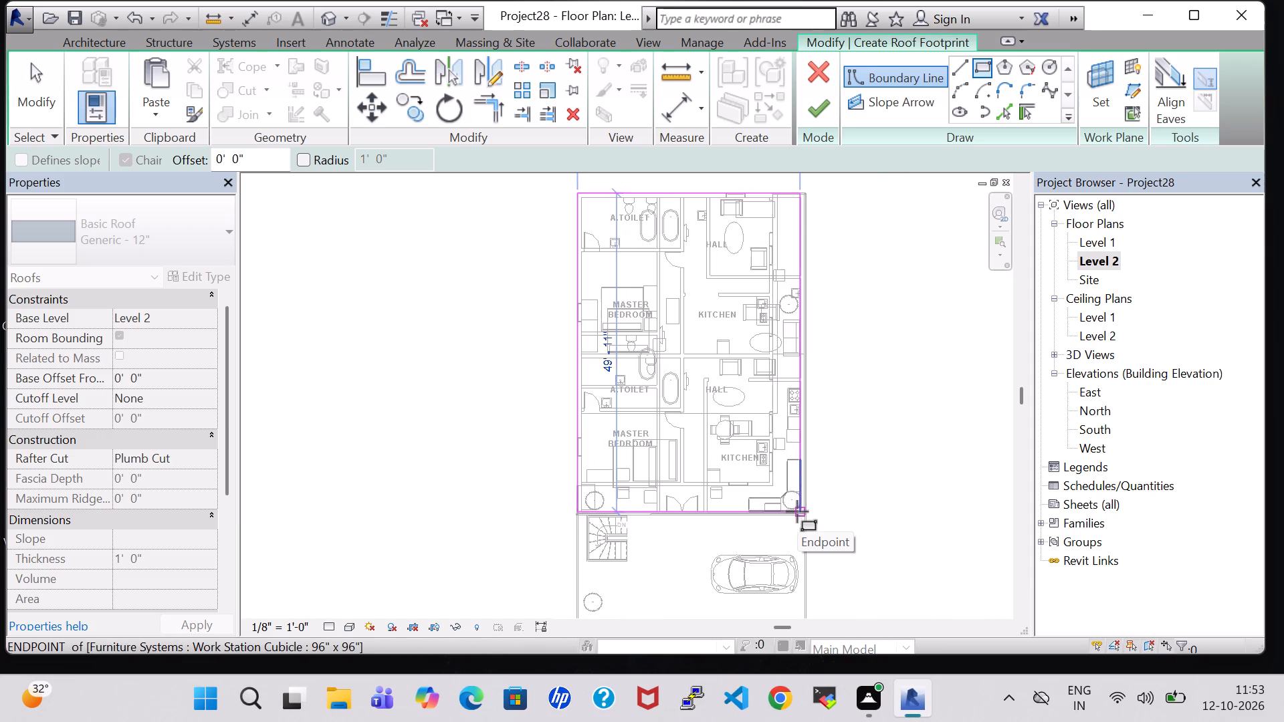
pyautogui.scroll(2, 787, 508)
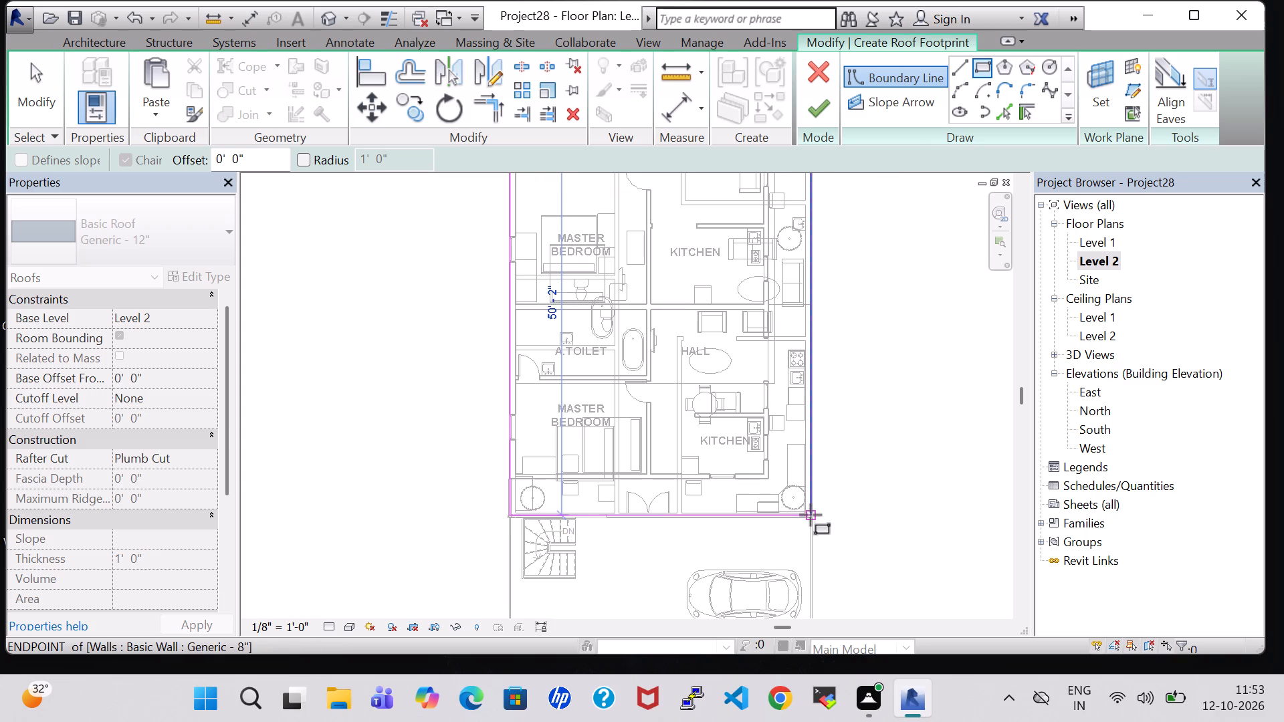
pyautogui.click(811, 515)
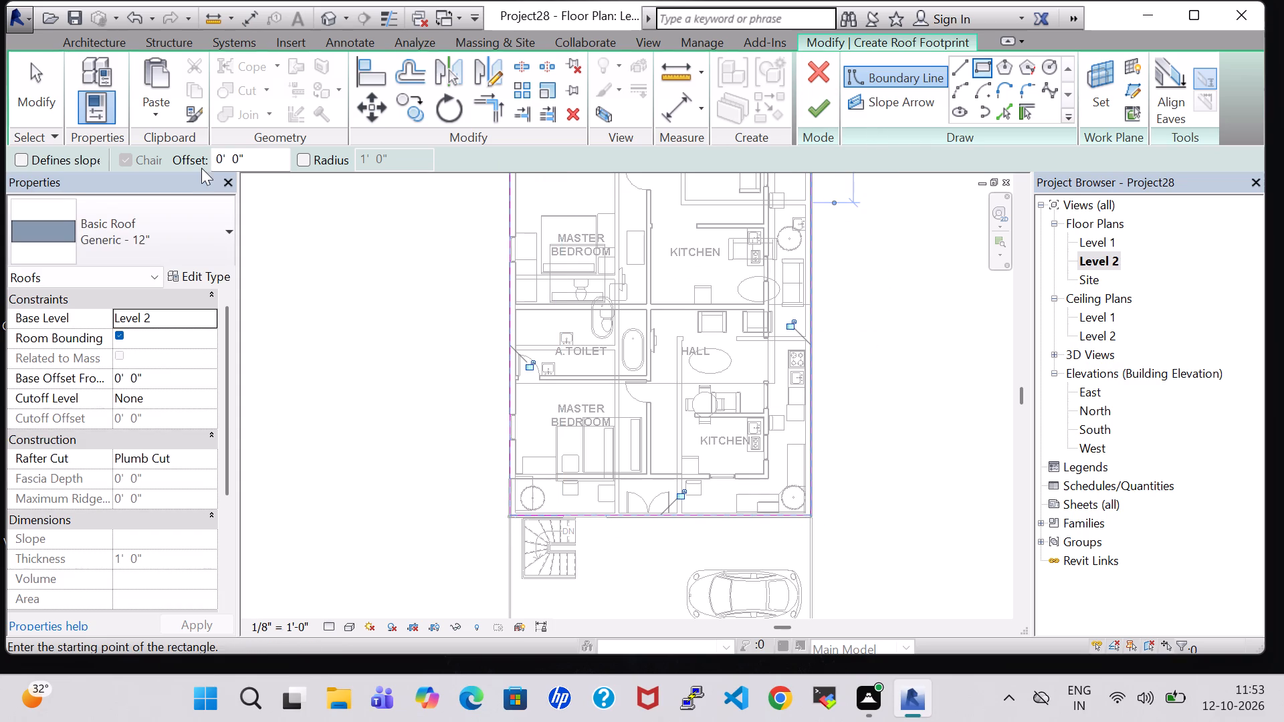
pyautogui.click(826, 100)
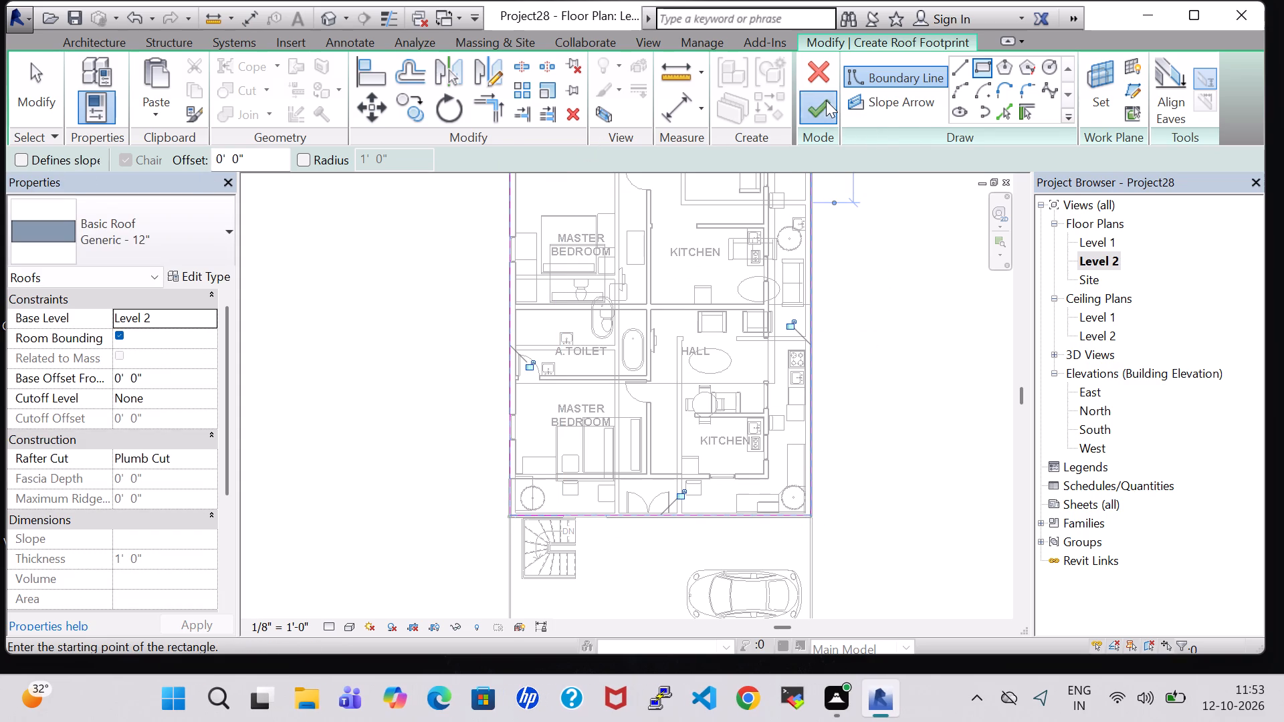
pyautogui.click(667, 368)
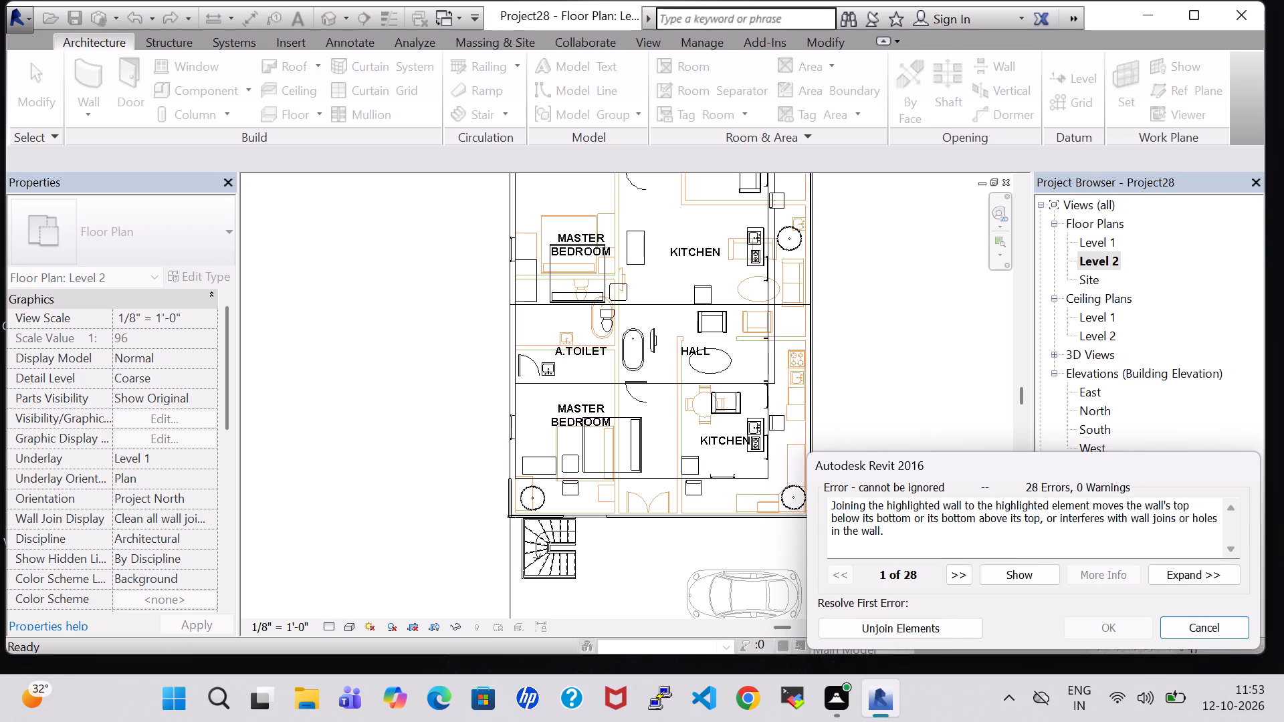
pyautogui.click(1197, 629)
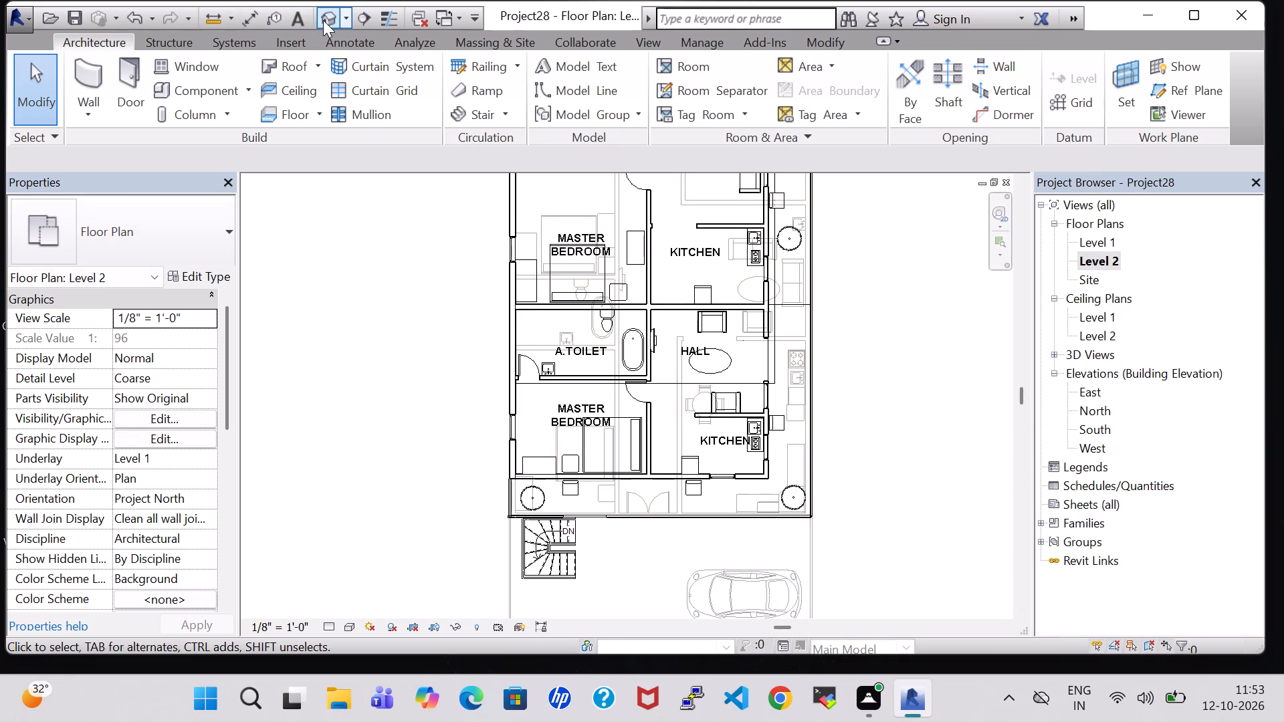
# Nudge the Level 1 front window behind the car in the 3D view away from the double door and down to a 2' 3" sill height.
pyautogui.click(323, 20)
pyautogui.scroll(-2, 646, 371)
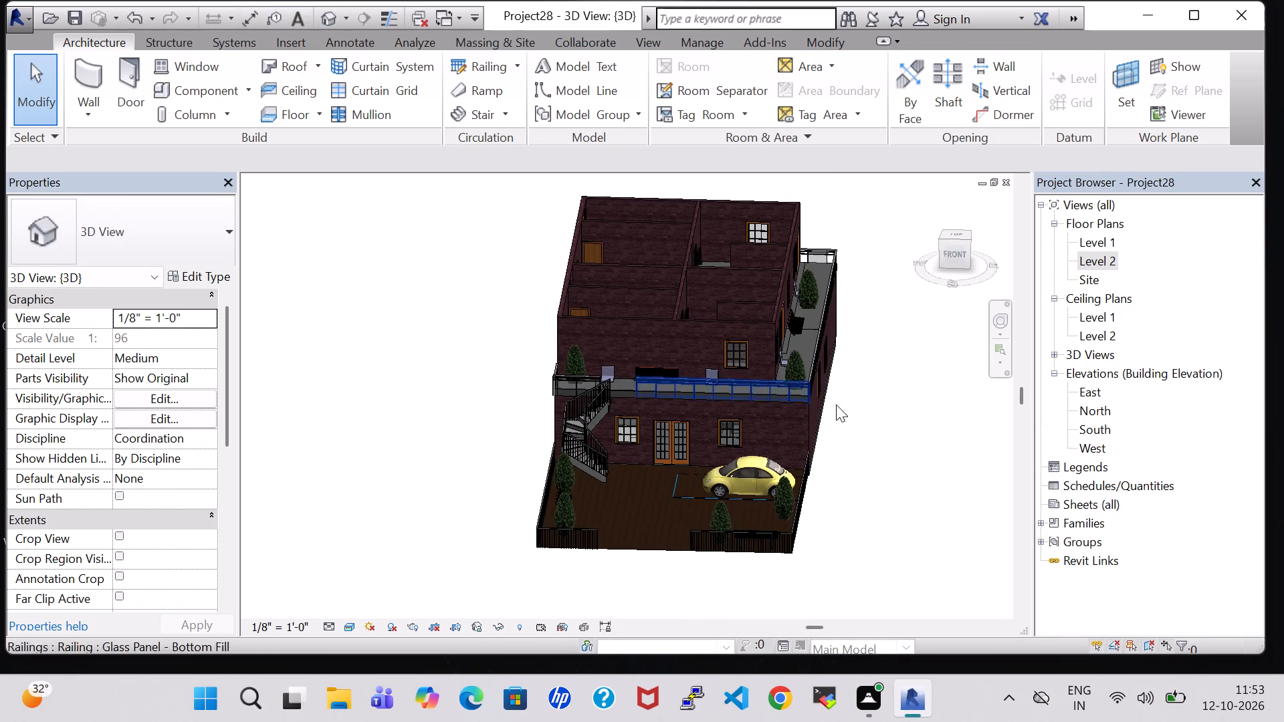
pyautogui.click(928, 412)
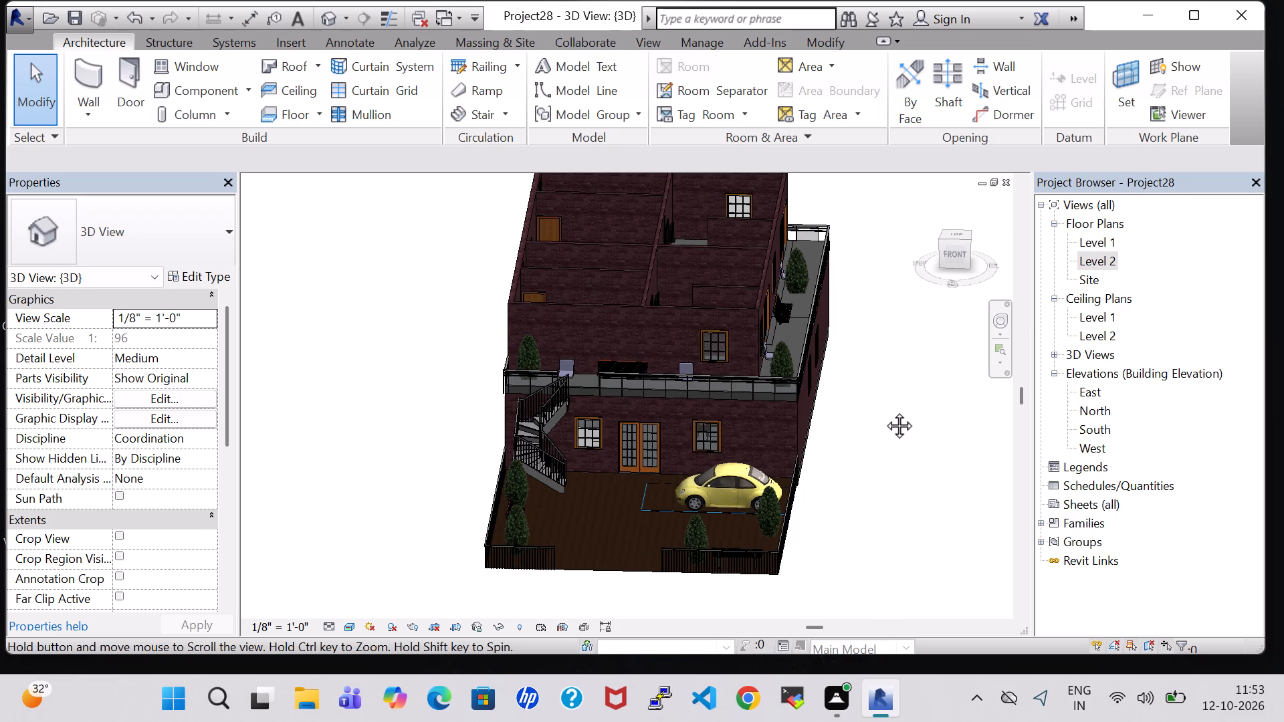
pyautogui.scroll(3, 884, 403)
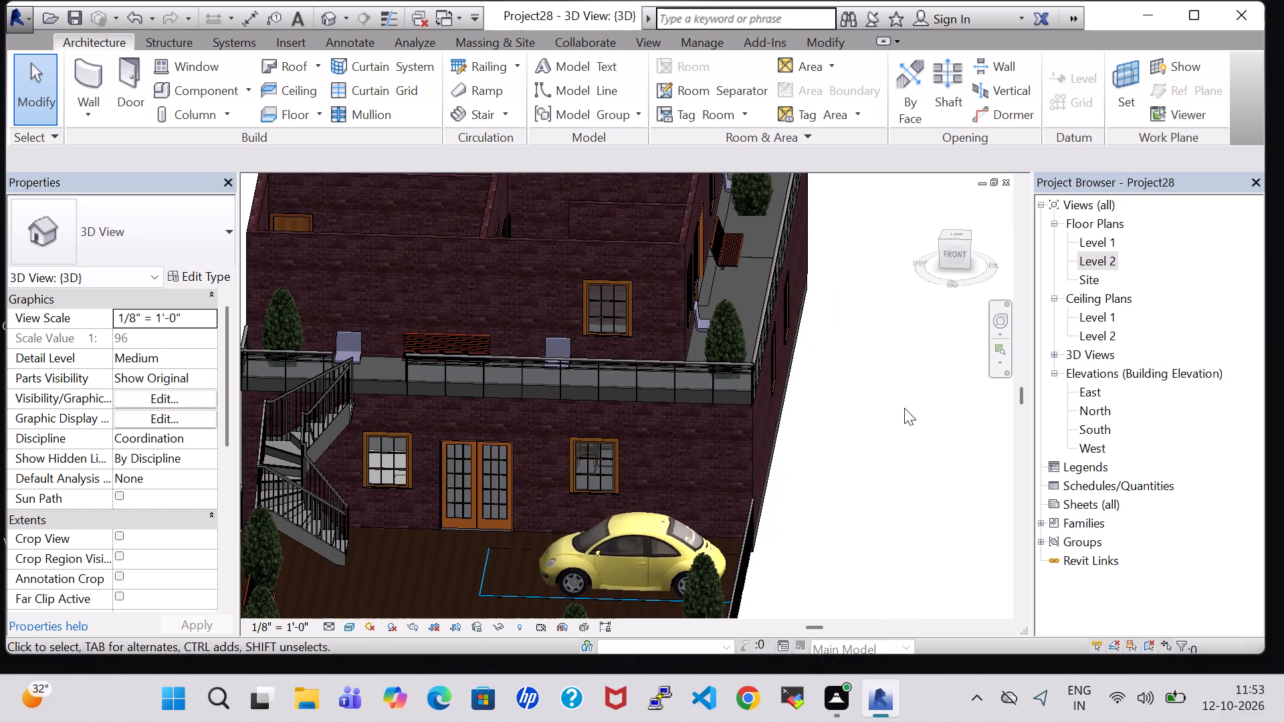
pyautogui.click(600, 461)
pyautogui.press('Down')
pyautogui.press('Down')
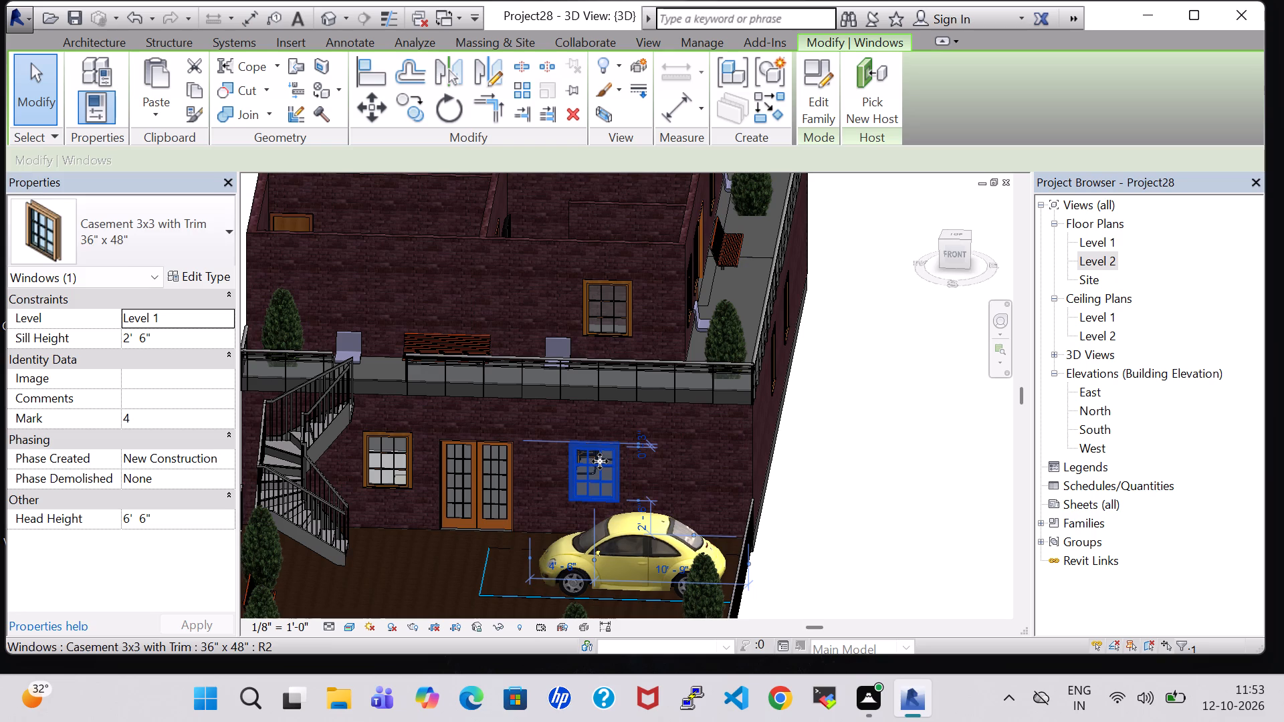
pyautogui.press('Down')
pyautogui.press('Right')
pyautogui.press('Right')
pyautogui.press('Right')
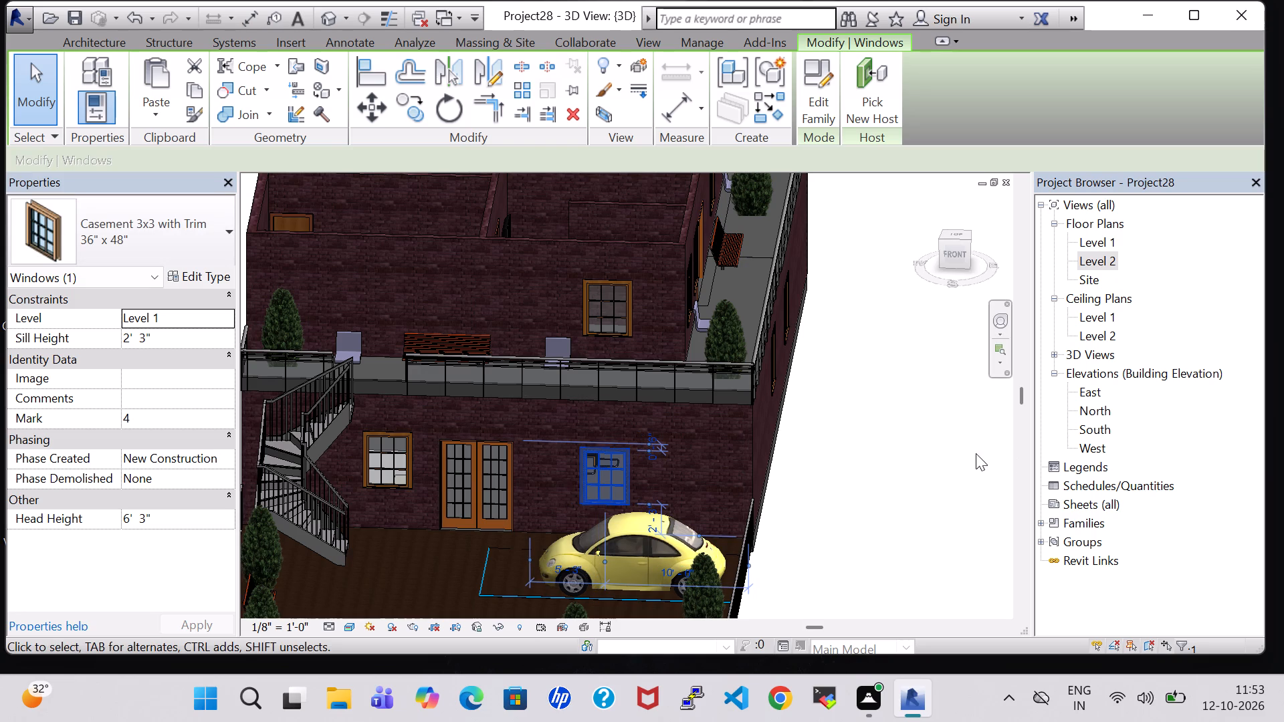
pyautogui.click(925, 441)
# Inspect the house in 3D from the long balcony side around the back to the opposite side wall, checking the windows on both storeys.
pyautogui.keyDown('shift'); pyautogui.scroll(1, 936, 443); pyautogui.keyUp('shift')
pyautogui.keyDown('shift'); pyautogui.moveTo(936, 443); pyautogui.dragTo(823, 427, button='middle'); pyautogui.keyUp('shift')
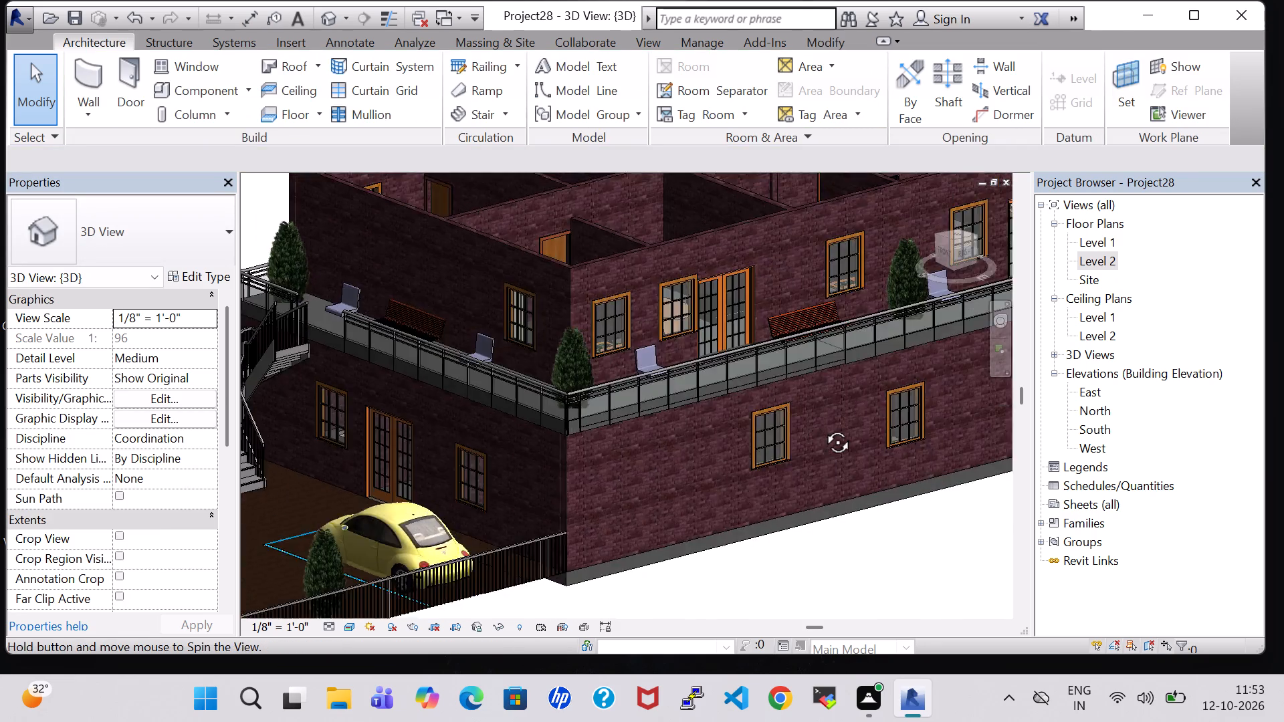
pyautogui.keyDown('shift'); pyautogui.moveTo(823, 427); pyautogui.dragTo(760, 409, button='middle'); pyautogui.keyUp('shift')
pyautogui.middleClick(752, 618)
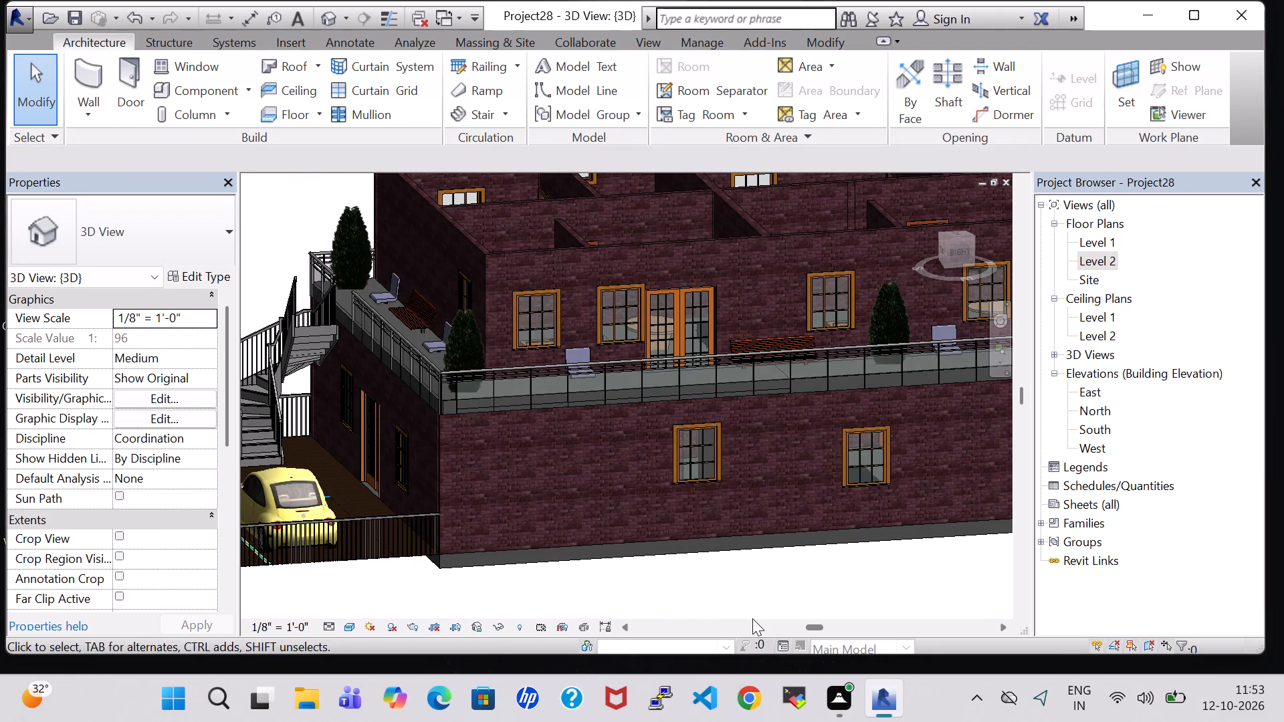
pyautogui.moveTo(711, 588); pyautogui.dragTo(619, 531, button='middle')
pyautogui.keyDown('shift'); pyautogui.moveTo(540, 535); pyautogui.dragTo(532, 536, button='middle'); pyautogui.keyUp('shift')
pyautogui.keyDown('shift'); pyautogui.scroll(1, 532, 536); pyautogui.keyUp('shift')
pyautogui.moveTo(796, 547); pyautogui.dragTo(631, 549, button='middle')
pyautogui.keyDown('shift'); pyautogui.moveTo(654, 554); pyautogui.dragTo(574, 556, button='middle'); pyautogui.keyUp('shift')
pyautogui.keyDown('shift'); pyautogui.middleClick(574, 556); pyautogui.keyUp('shift')
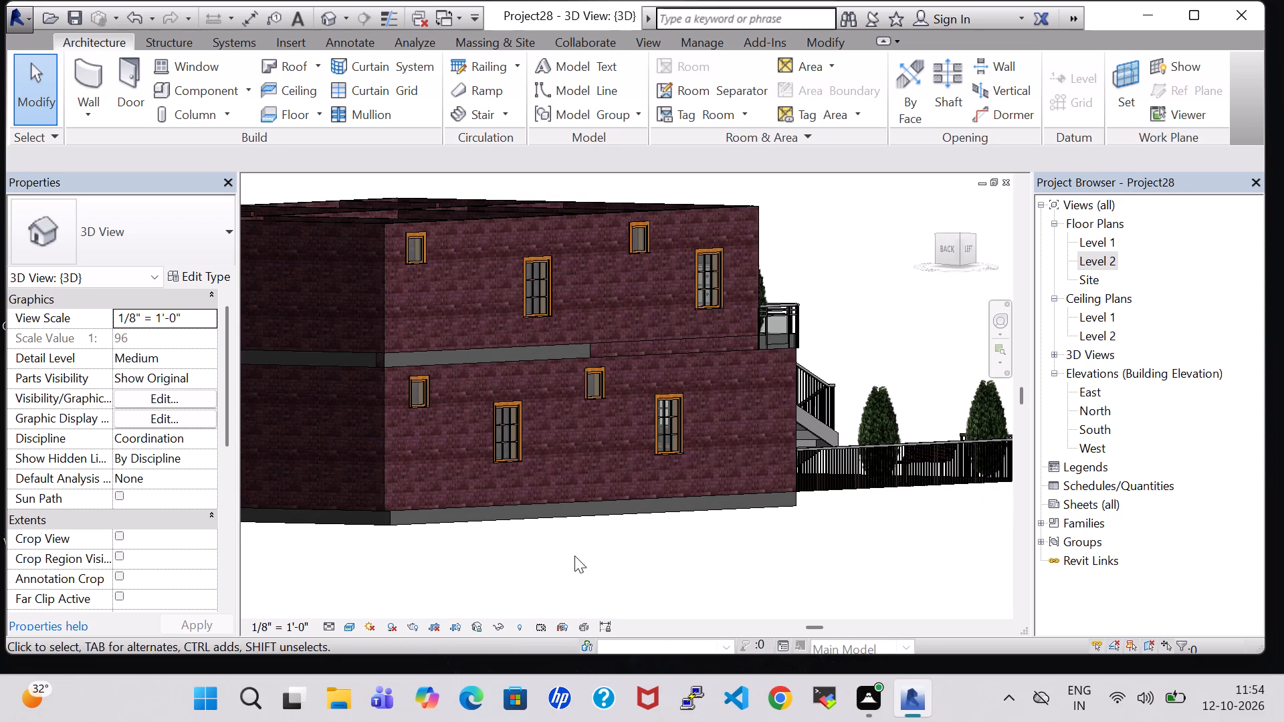
pyautogui.keyDown('shift'); pyautogui.moveTo(655, 556); pyautogui.dragTo(582, 566, button='middle'); pyautogui.keyUp('shift')
pyautogui.keyDown('shift'); pyautogui.middleClick(582, 566); pyautogui.keyUp('shift')
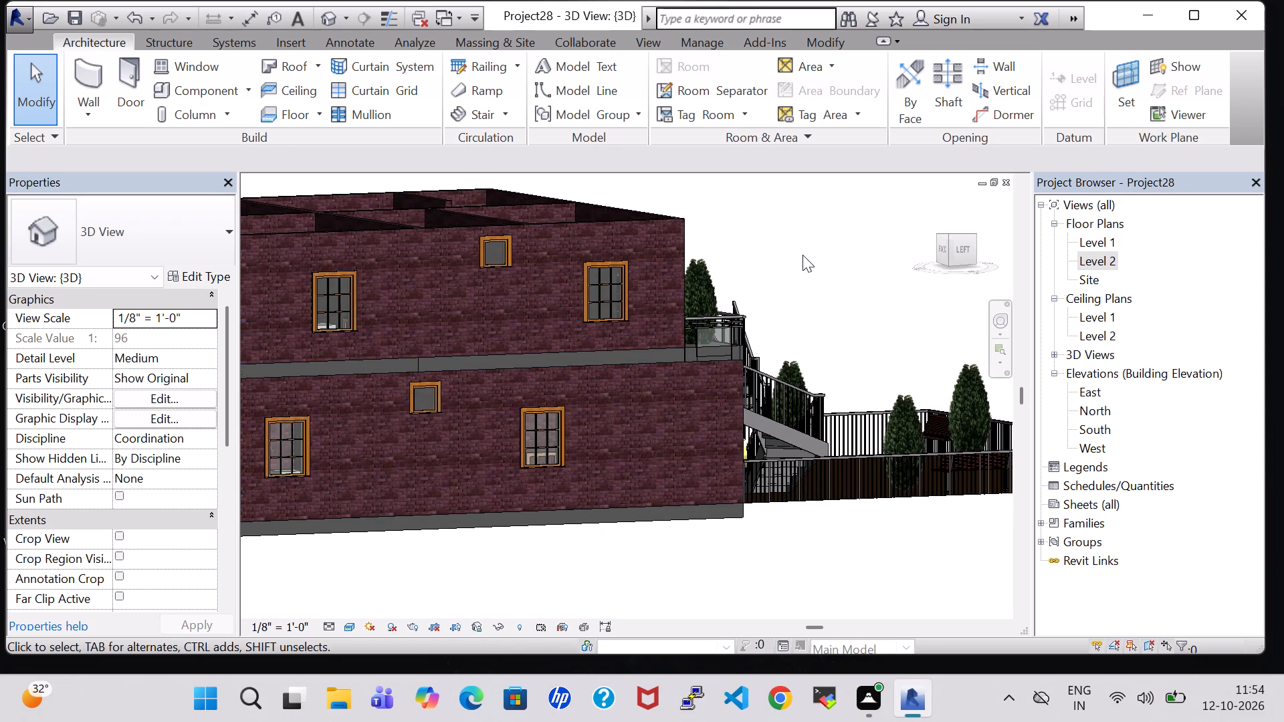
# Nudge the Level 2 24" x 24" transom window nearer the yard slightly toward the back of the house and down.
pyautogui.keyDown('shift'); pyautogui.moveTo(802, 255); pyautogui.dragTo(826, 335, button='middle'); pyautogui.keyUp('shift')
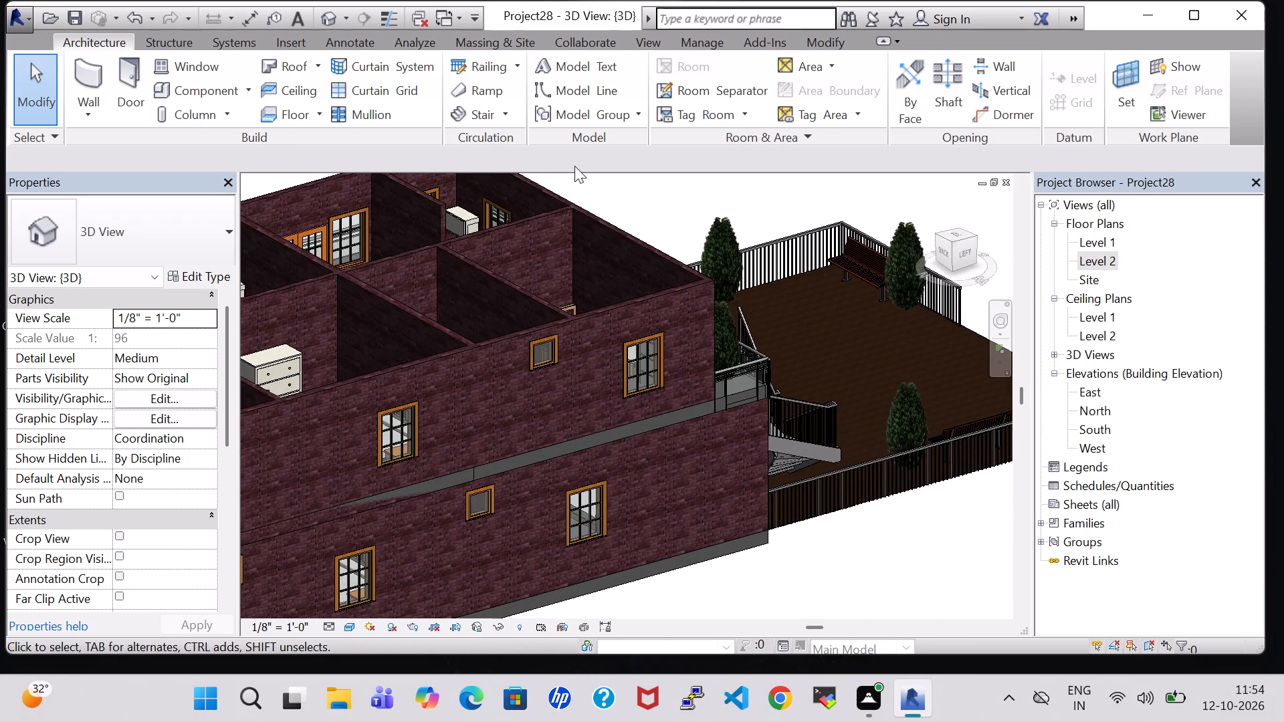
pyautogui.click(537, 350)
pyautogui.press('Left')
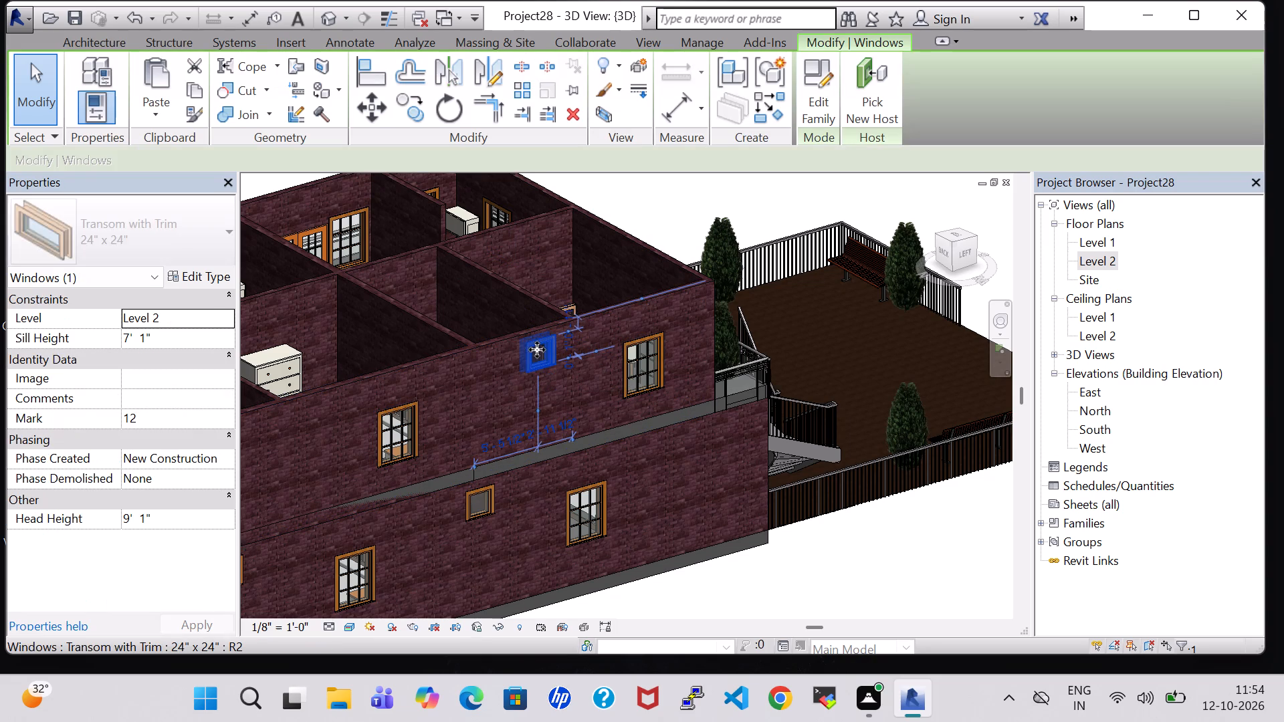
pyautogui.press('Left')
pyautogui.press('Down')
pyautogui.press('Down')
pyautogui.click(643, 215)
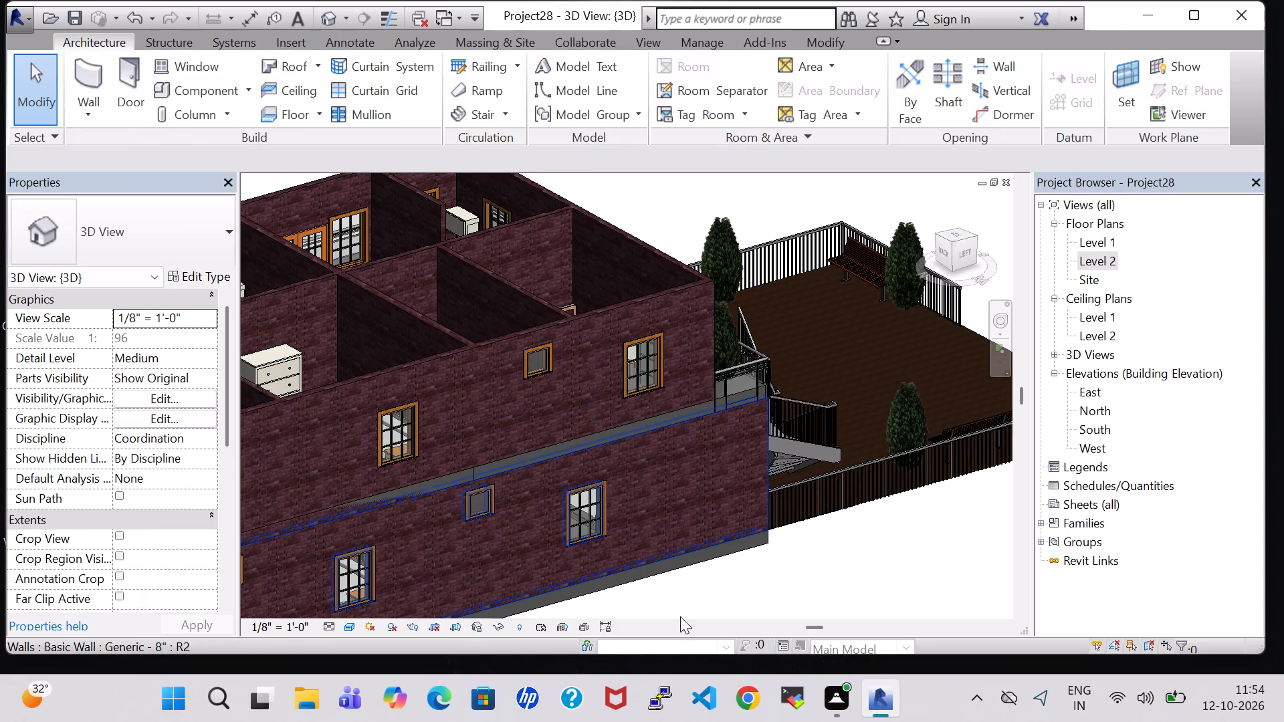
# Lower the Level 2 transom window near the rear corner to a 6' 1" sill height and nudge it slightly toward the yard.
pyautogui.moveTo(717, 613); pyautogui.dragTo(810, 570, button='middle')
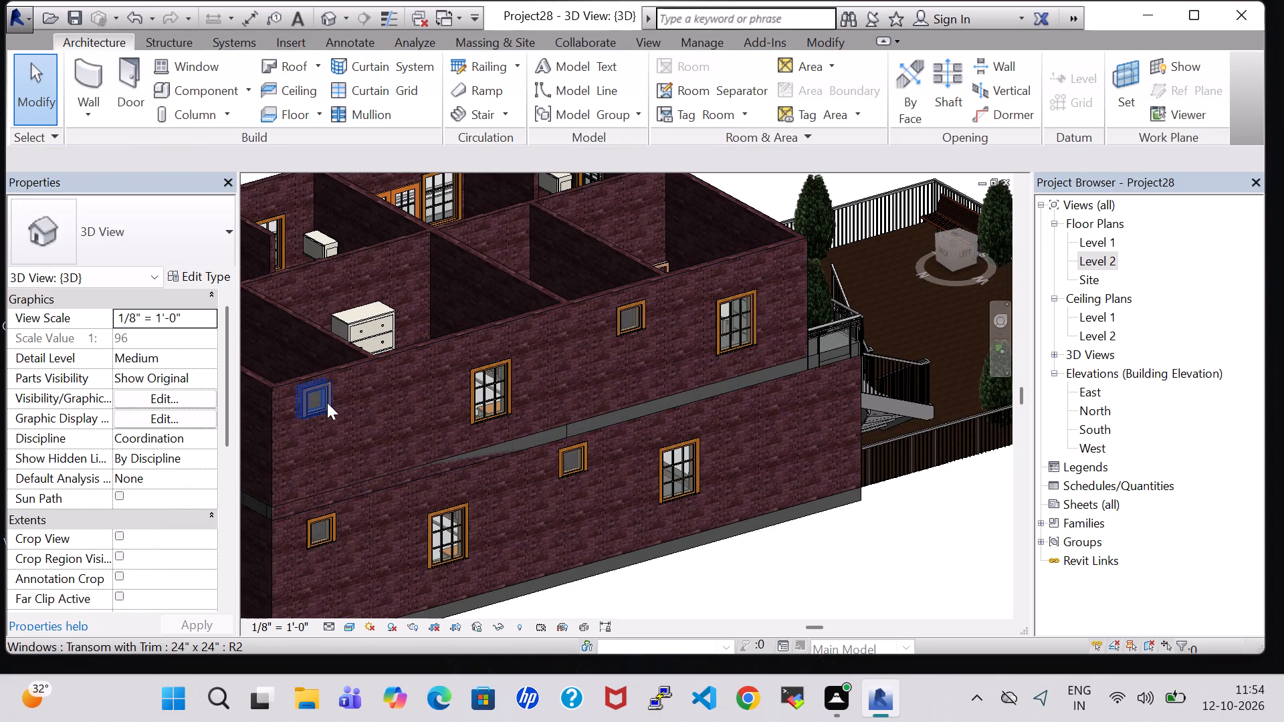
pyautogui.click(327, 402)
pyautogui.press('Down')
pyautogui.press('Down')
pyautogui.press('Down')
pyautogui.press('Down')
pyautogui.press('Right')
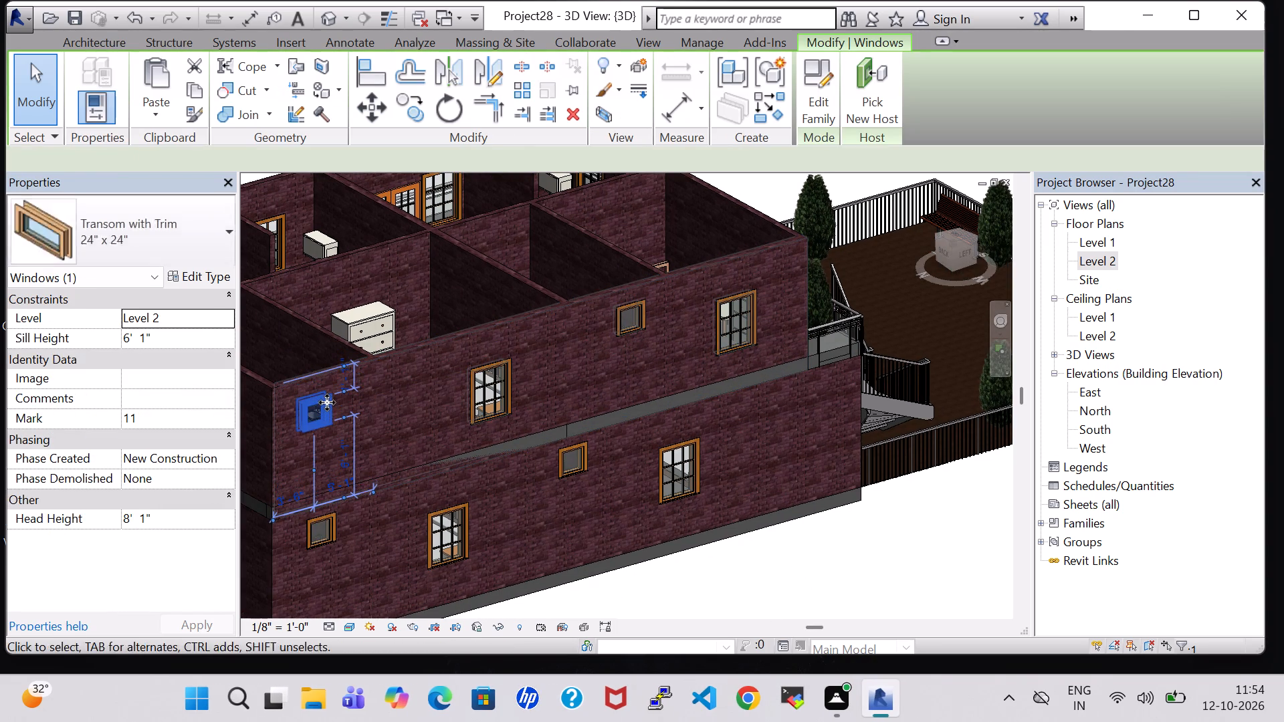
pyautogui.press('Right')
pyautogui.click(851, 544)
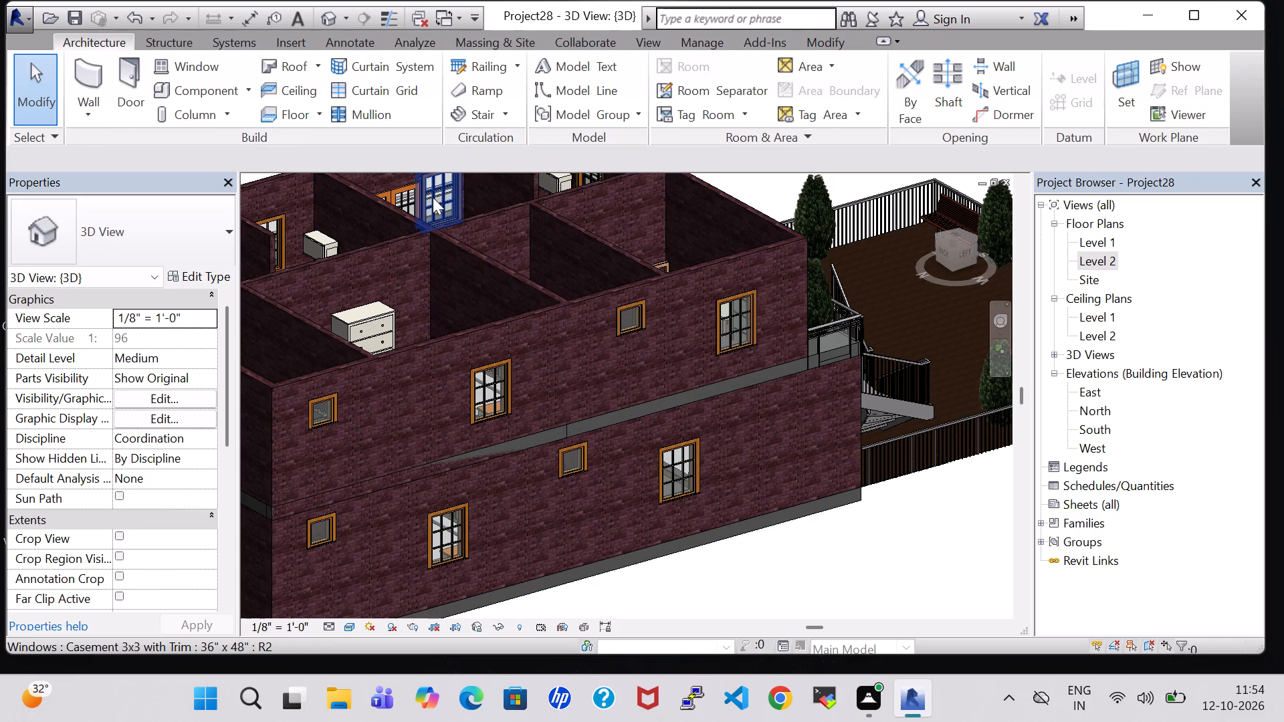
# Rotate the 30" x 16" x 18" microwave in the rear unit's Level 2 kitchen to face the opposite way.
pyautogui.keyDown('shift'); pyautogui.moveTo(352, 211); pyautogui.dragTo(362, 234, button='middle'); pyautogui.keyUp('shift')
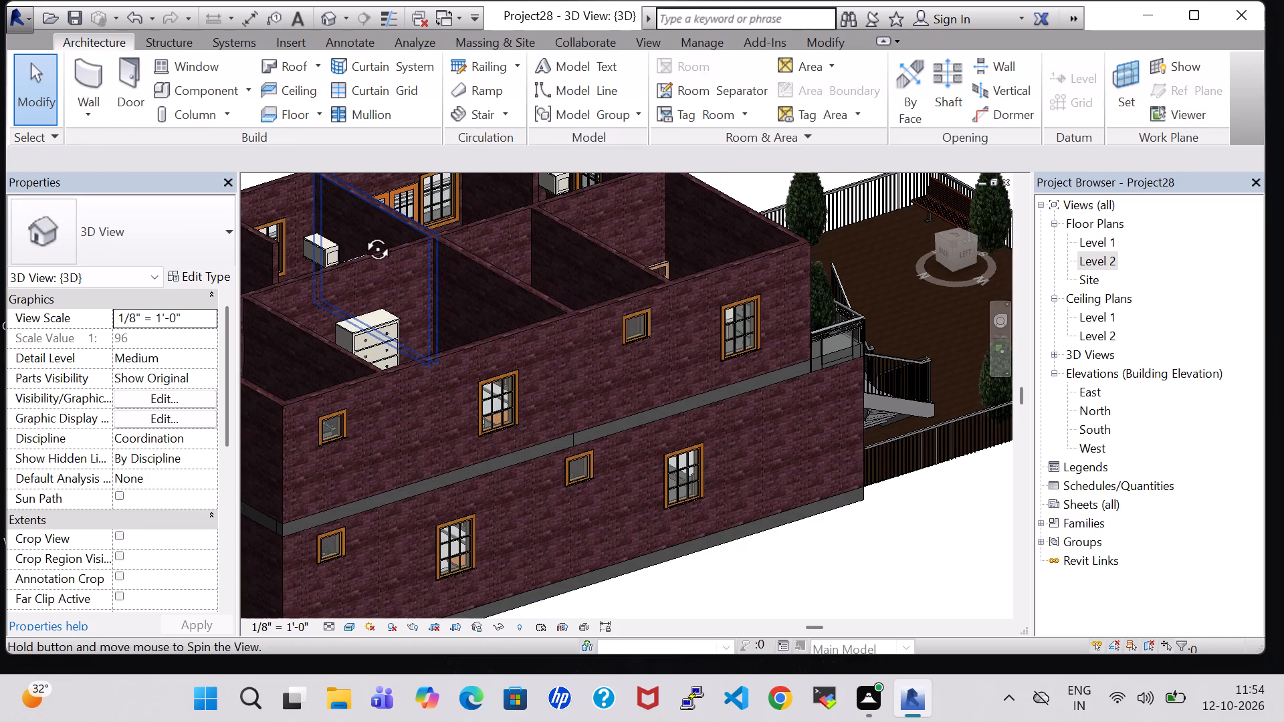
pyautogui.keyDown('shift'); pyautogui.moveTo(362, 234); pyautogui.dragTo(364, 240, button='middle'); pyautogui.keyUp('shift')
pyautogui.click(335, 267)
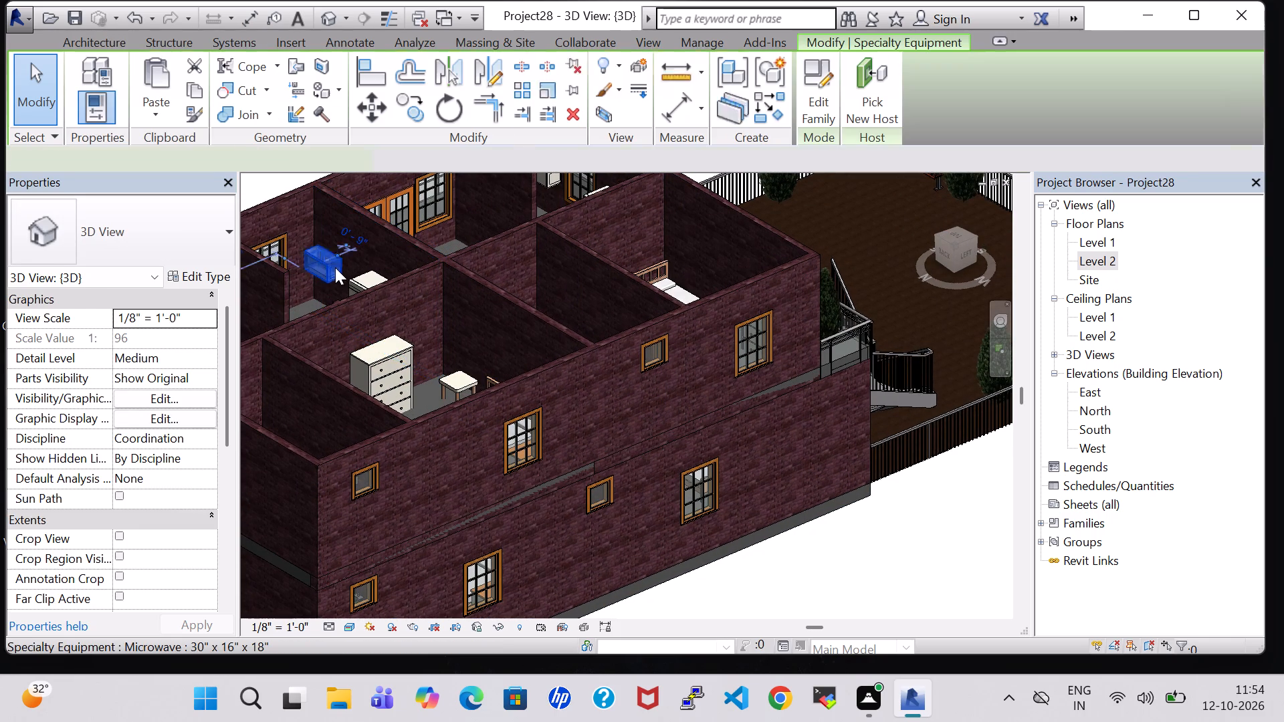
pyautogui.press('space')
pyautogui.press('space')
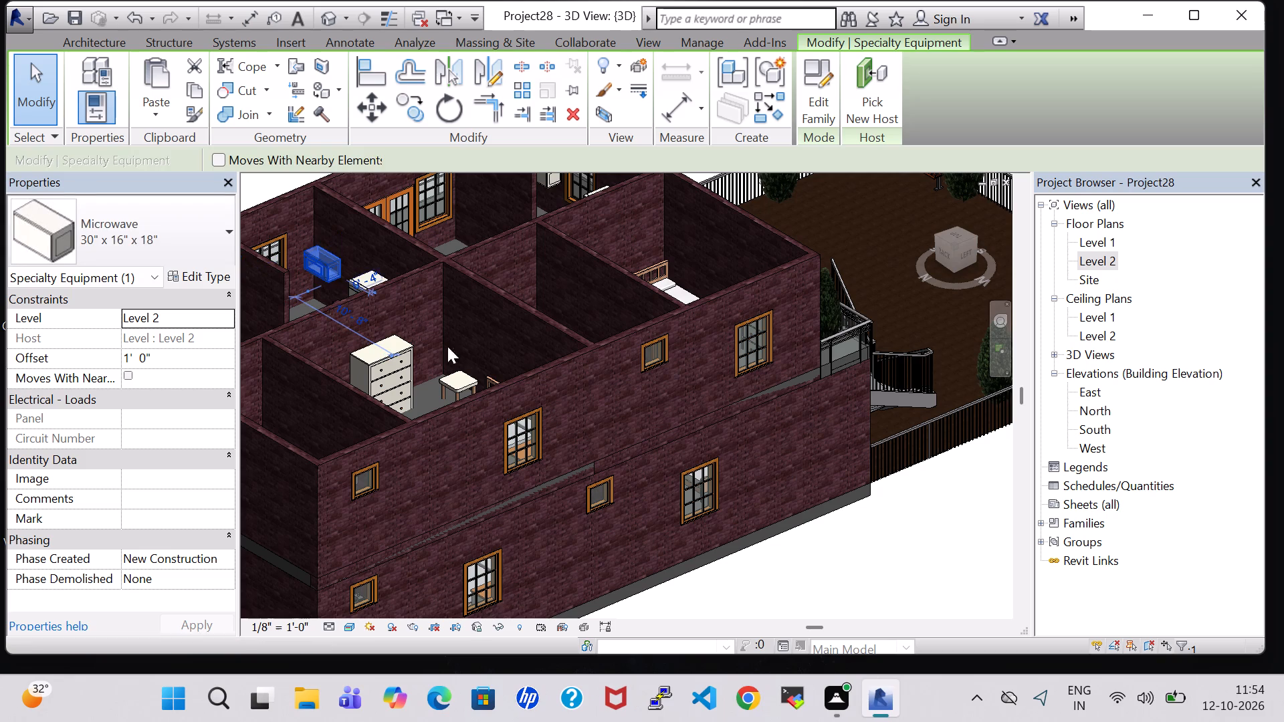
pyautogui.click(813, 570)
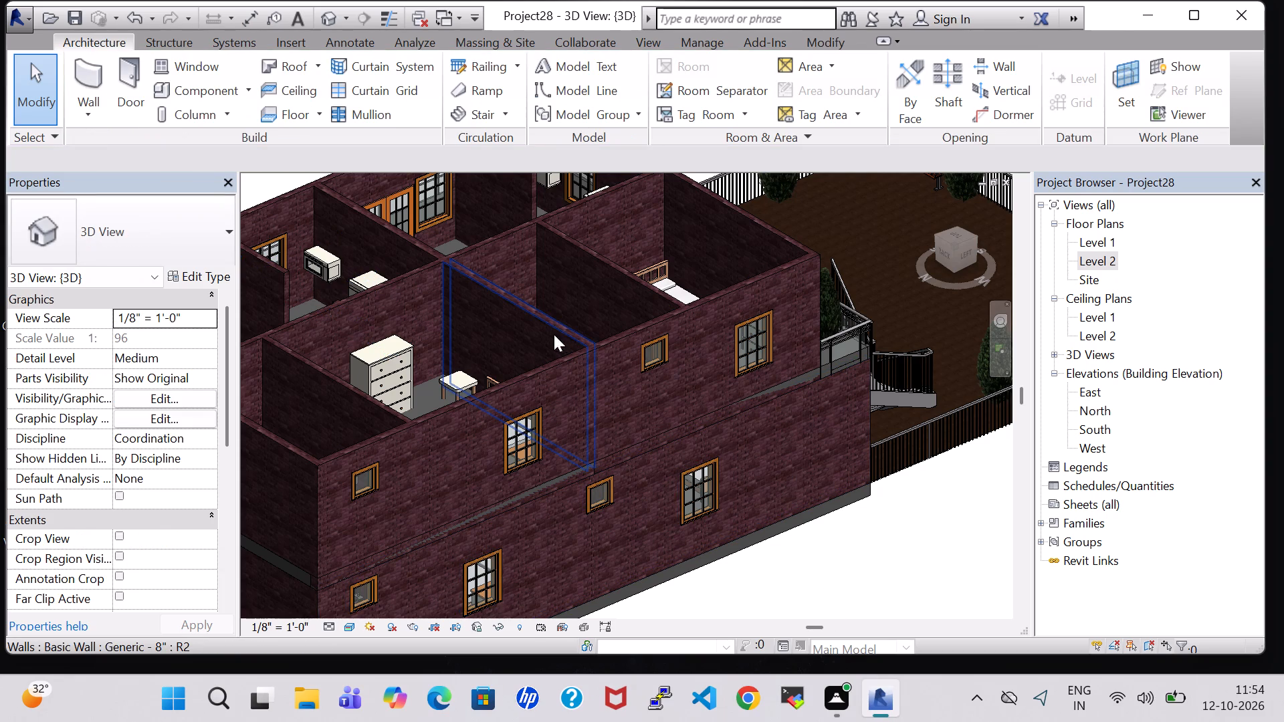
pyautogui.moveTo(552, 301); pyautogui.dragTo(635, 338, button='middle')
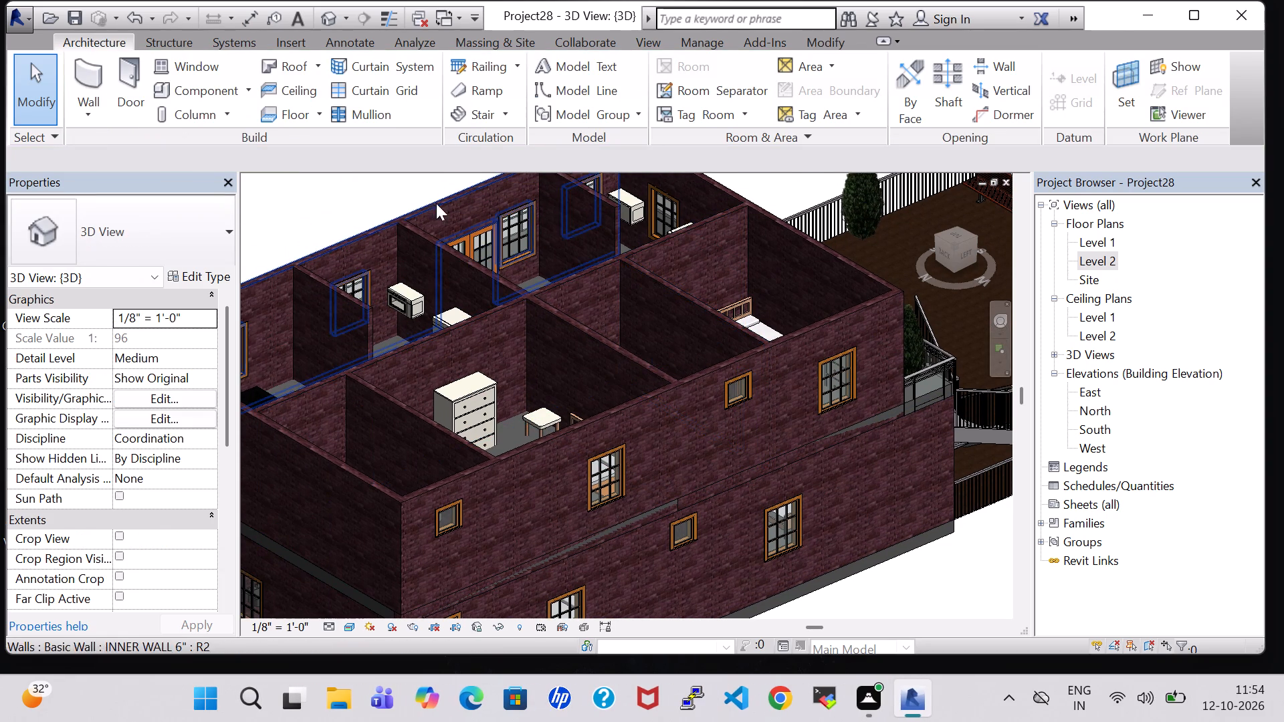
# Rotate the 30" x 16" x 18" microwave in the yard-side unit's Level 2 kitchen to face the opposite way.
pyautogui.click(636, 206)
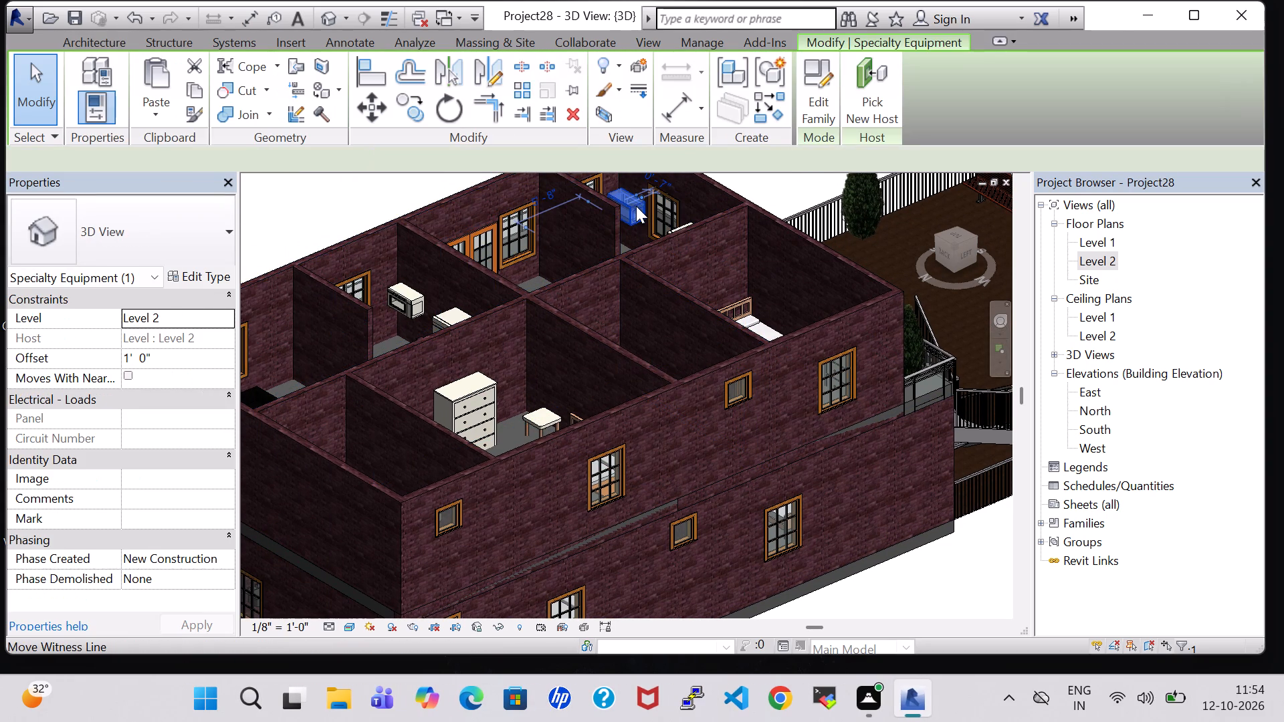
pyautogui.press('space')
pyautogui.press('space')
pyautogui.click(778, 184)
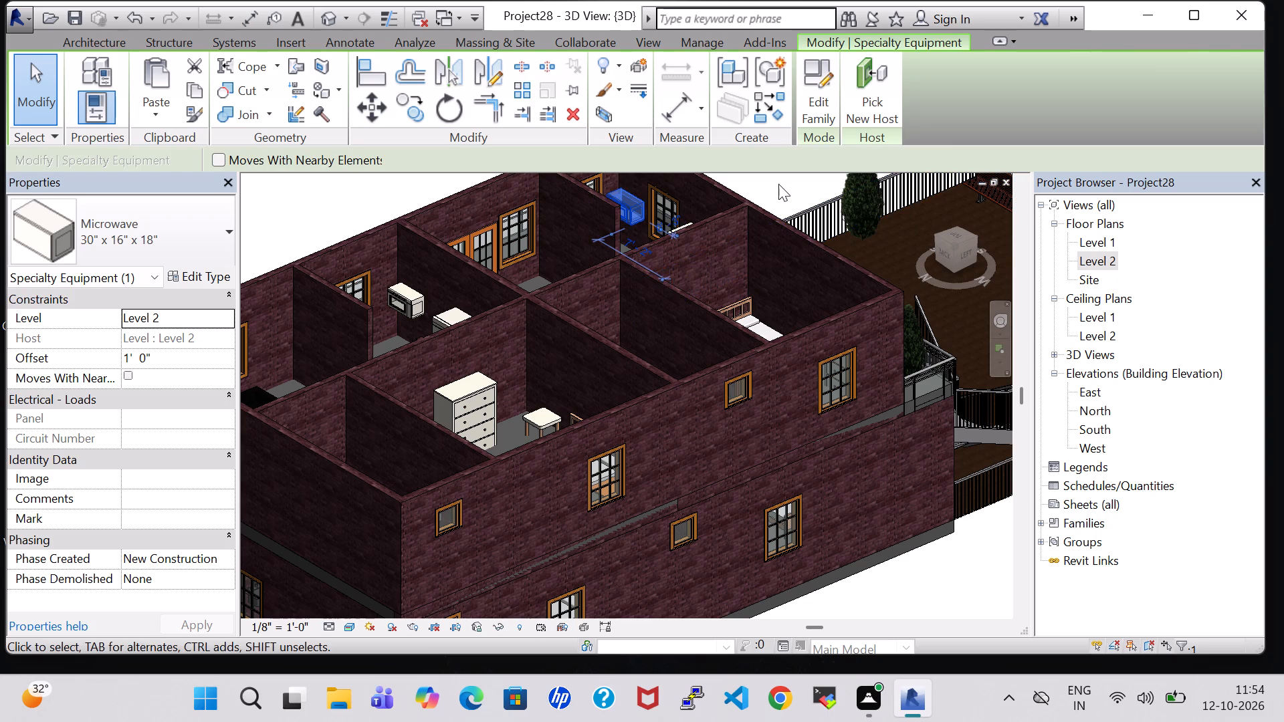
# Examine the Level 2 kitchens, living rooms, bedrooms and bathrooms of both units in 3D from several sides and from above.
pyautogui.keyDown('shift'); pyautogui.moveTo(722, 220); pyautogui.dragTo(693, 241, button='middle'); pyautogui.keyUp('shift')
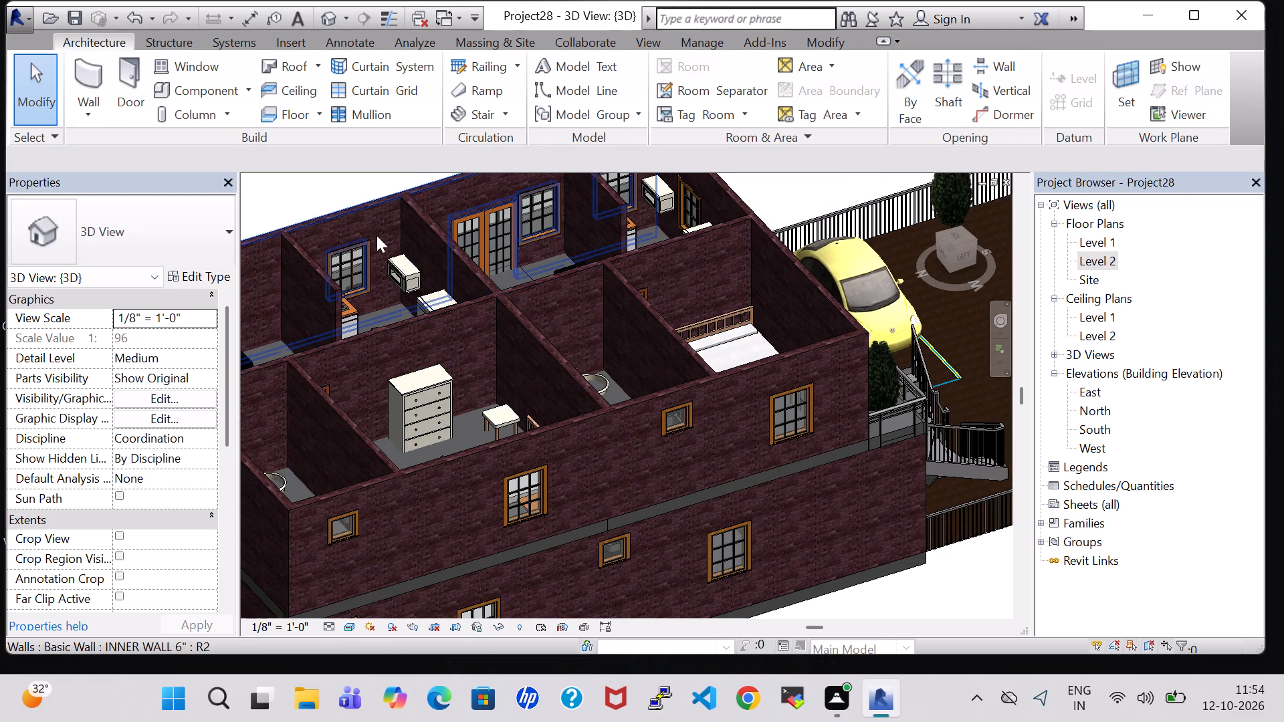
pyautogui.moveTo(339, 191); pyautogui.dragTo(409, 259, button='middle')
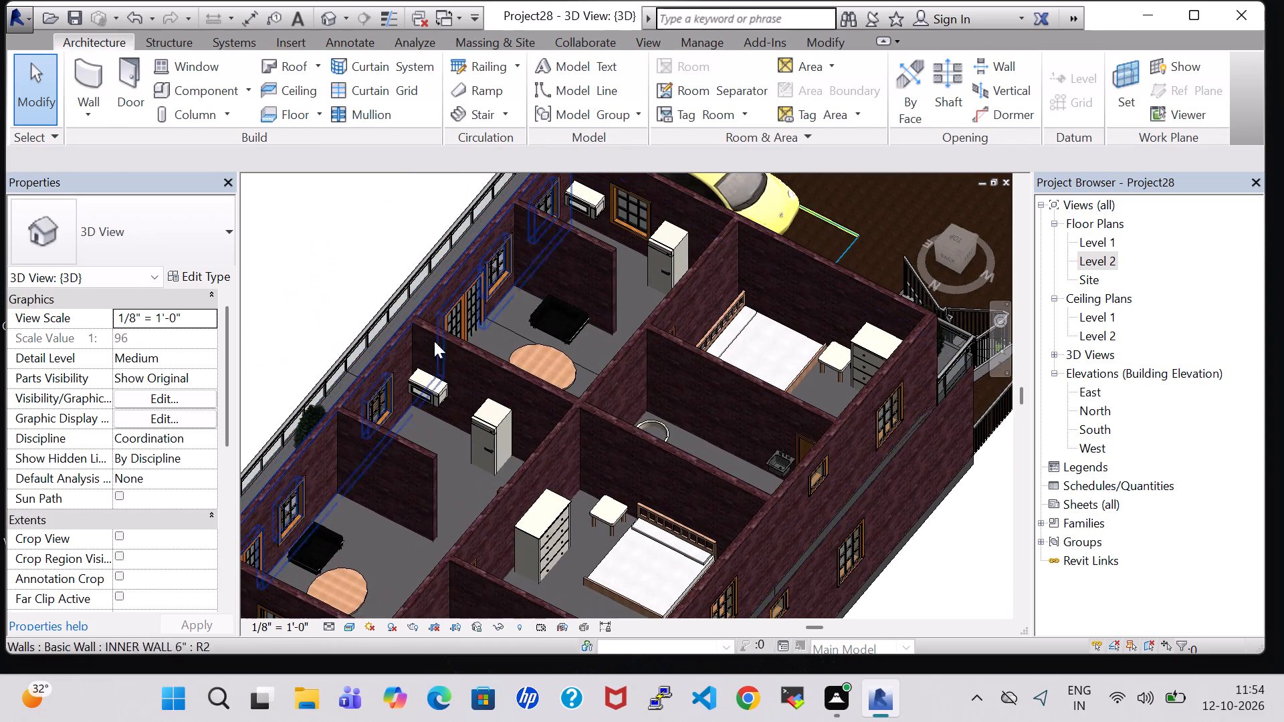
pyautogui.keyDown('shift'); pyautogui.moveTo(457, 470); pyautogui.dragTo(469, 537, button='middle'); pyautogui.keyUp('shift')
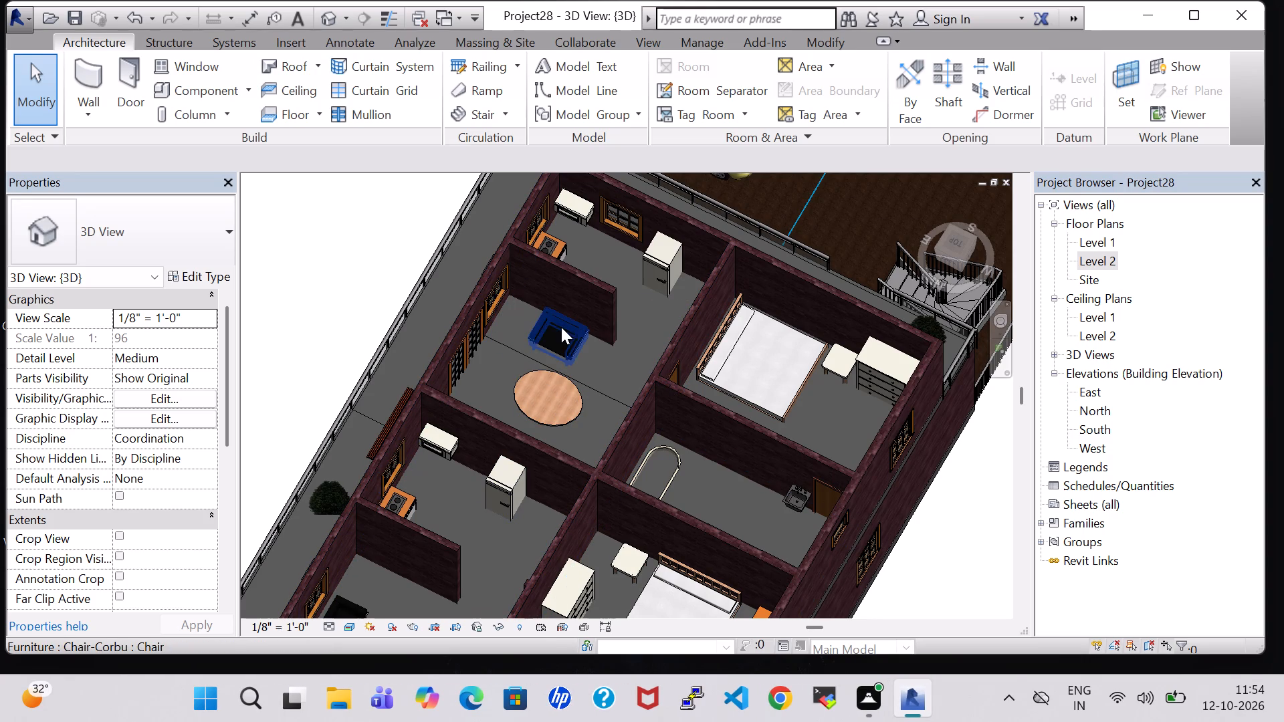
pyautogui.keyDown('shift'); pyautogui.moveTo(605, 372); pyautogui.dragTo(601, 362, button='middle'); pyautogui.keyUp('shift')
pyautogui.keyDown('shift'); pyautogui.scroll(1, 603, 364); pyautogui.keyUp('shift')
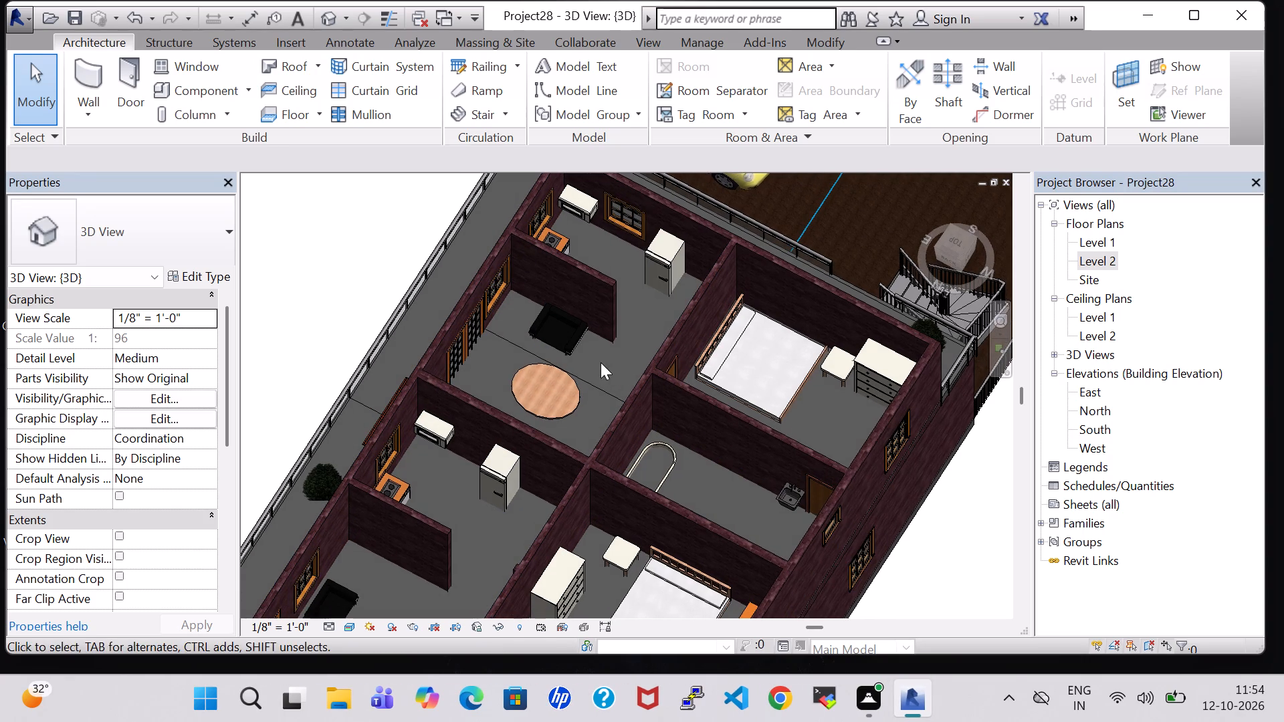
pyautogui.moveTo(588, 393); pyautogui.dragTo(625, 340, button='middle')
pyautogui.keyDown('shift'); pyautogui.scroll(1, 588, 393); pyautogui.keyUp('shift')
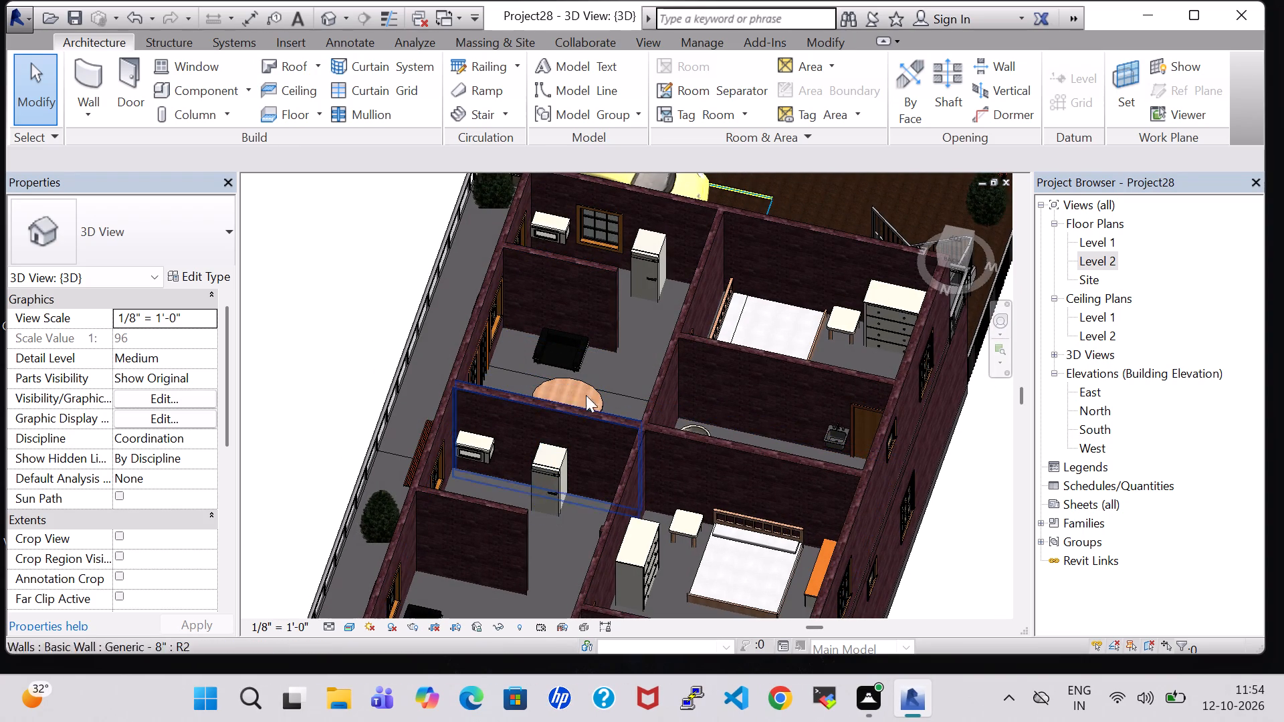
pyautogui.moveTo(599, 377); pyautogui.dragTo(447, 447, button='middle')
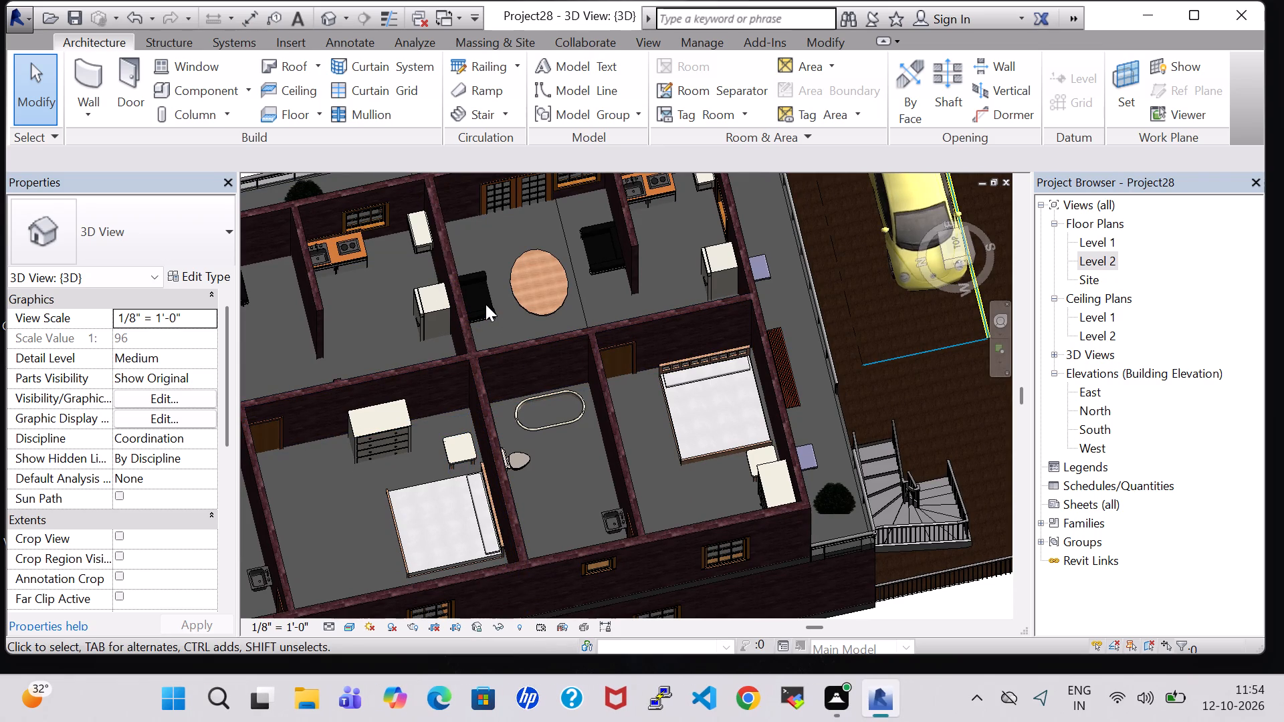
pyautogui.keyDown('shift'); pyautogui.moveTo(499, 318); pyautogui.dragTo(424, 289, button='middle'); pyautogui.keyUp('shift')
pyautogui.moveTo(616, 235); pyautogui.dragTo(569, 289, button='middle')
pyautogui.scroll(1, 591, 262)
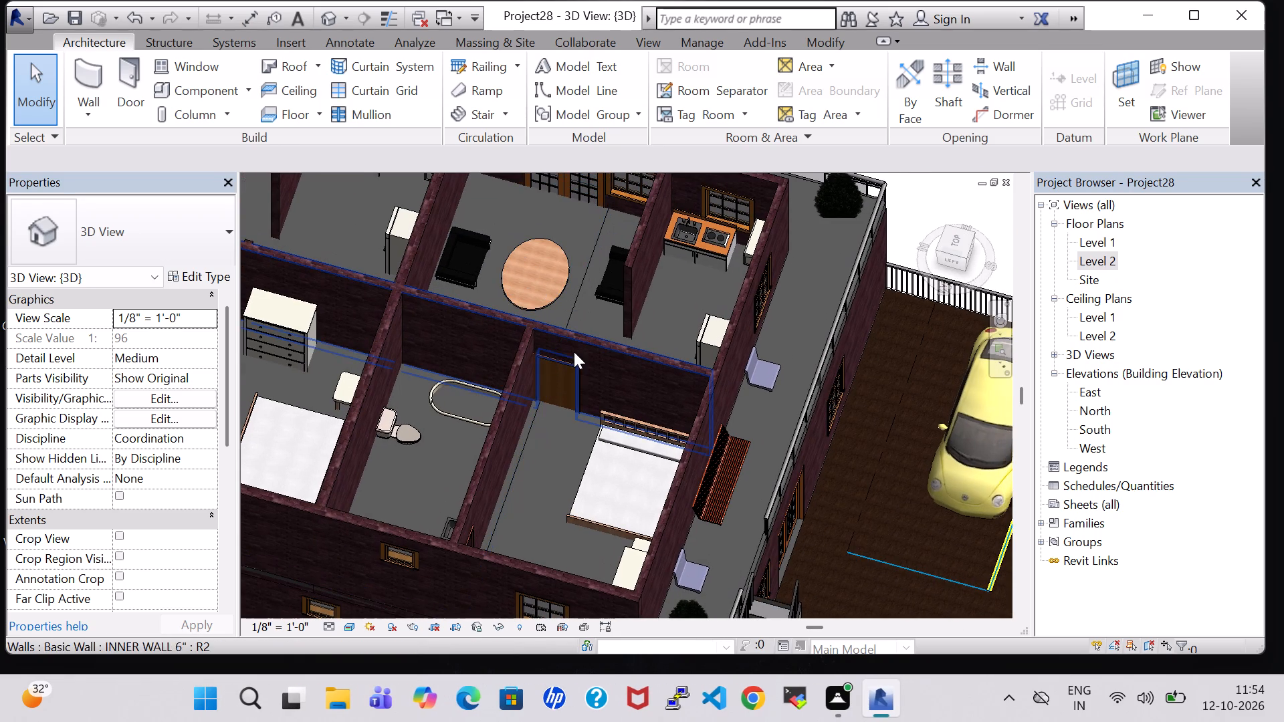
pyautogui.keyDown('shift'); pyautogui.moveTo(540, 473); pyautogui.dragTo(480, 392, button='middle'); pyautogui.keyUp('shift')
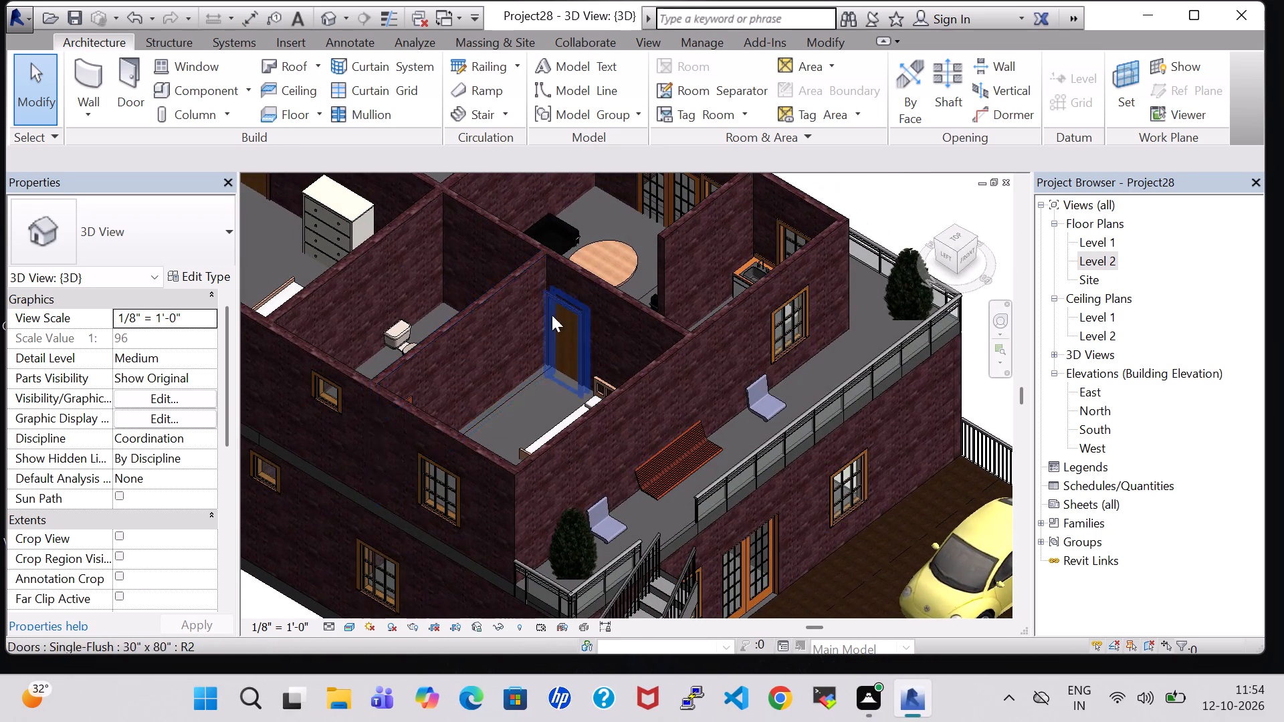
pyautogui.keyDown('shift'); pyautogui.moveTo(629, 225); pyautogui.dragTo(526, 362, button='middle'); pyautogui.keyUp('shift')
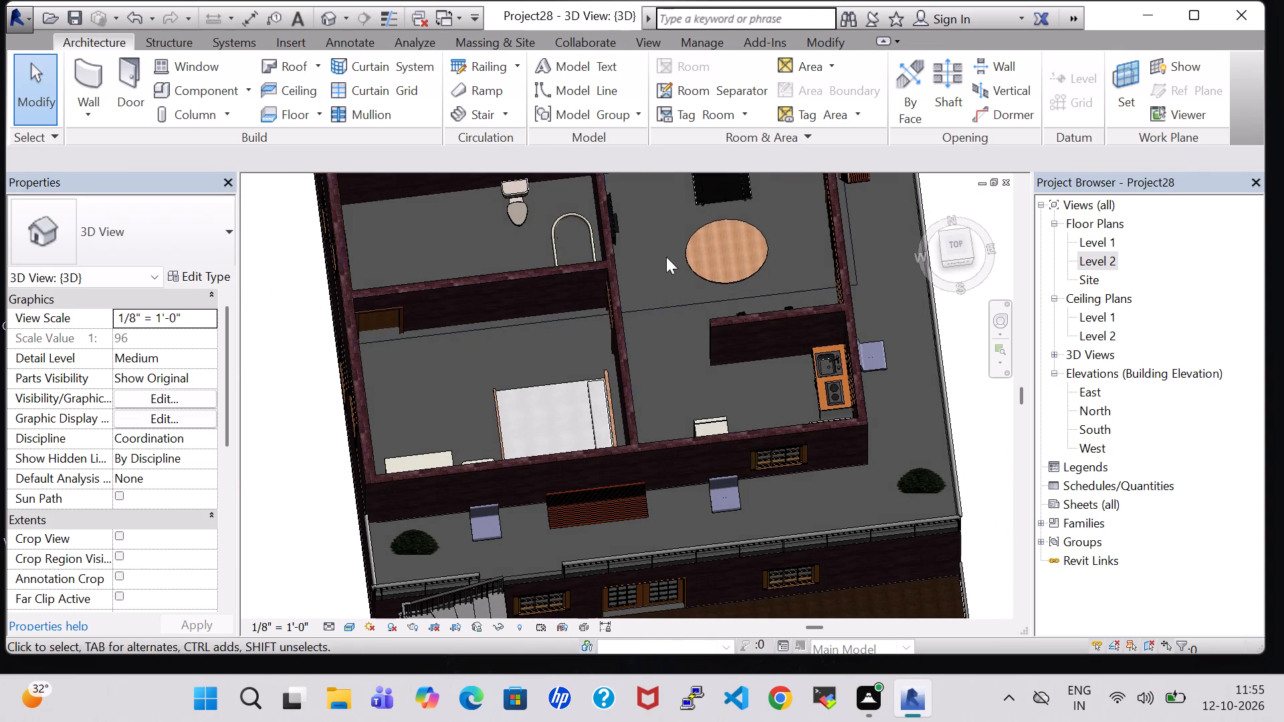
# Nudge the Corbu chair farther from the kitchen in the yard-side unit's Level 2 living room toward the balcony doors, to 3' 3" from the wall.
pyautogui.click(733, 174)
pyautogui.press('Right')
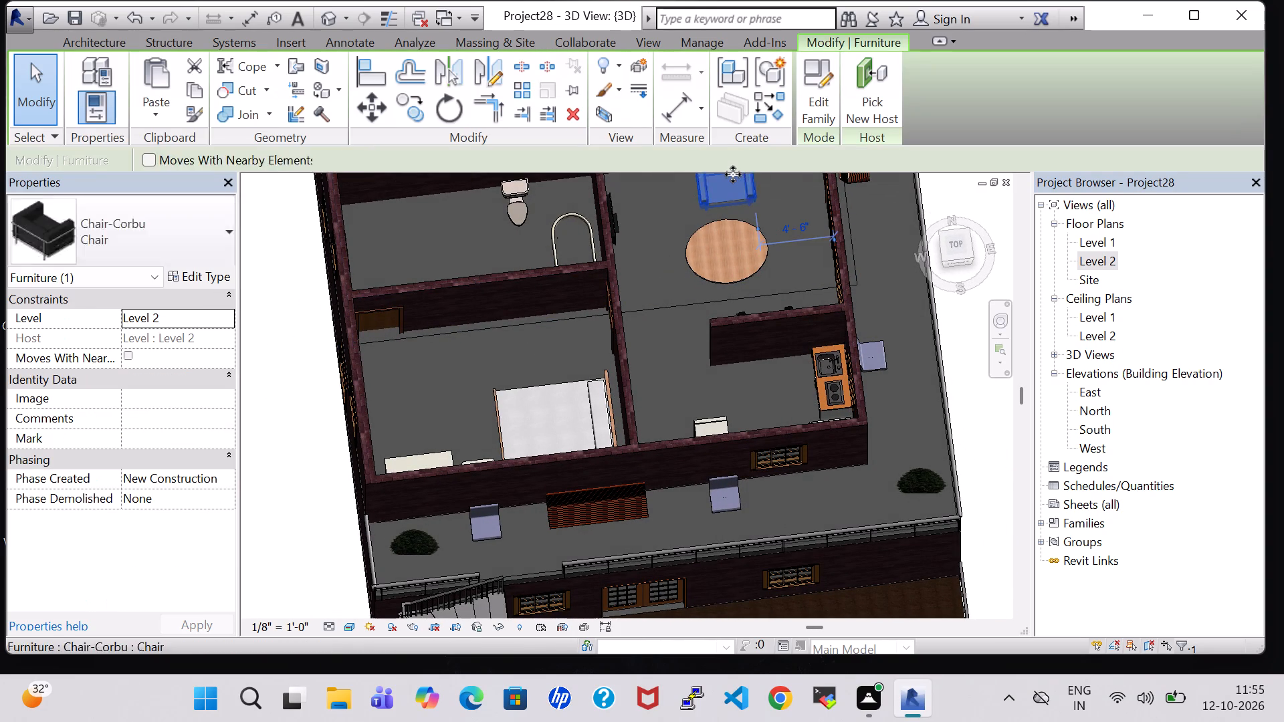
pyautogui.press('Right')
pyautogui.press('Right')
pyautogui.press('Right')
pyautogui.press('Right')
pyautogui.press('Right')
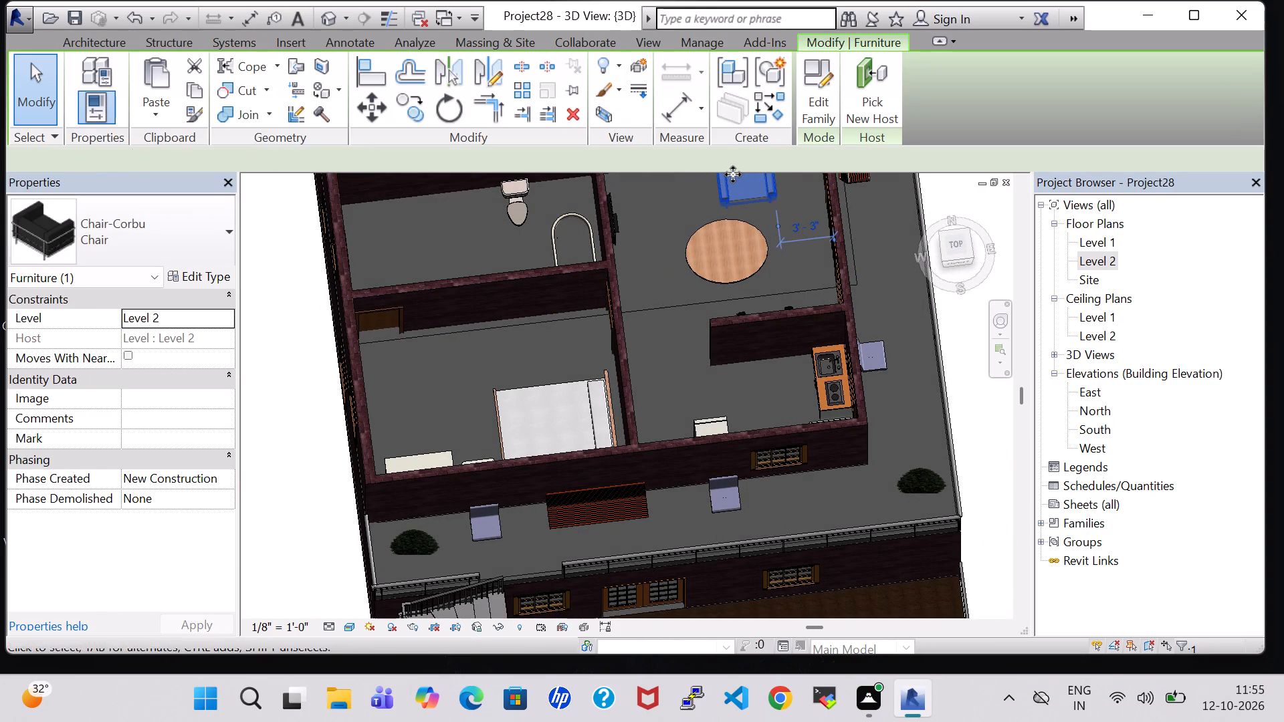
pyautogui.click(894, 251)
# Nudge the 60" x 48" elliptical table in the yard-side unit's Level 2 living room slightly toward the balcony doors.
pyautogui.click(733, 224)
pyautogui.press('Right')
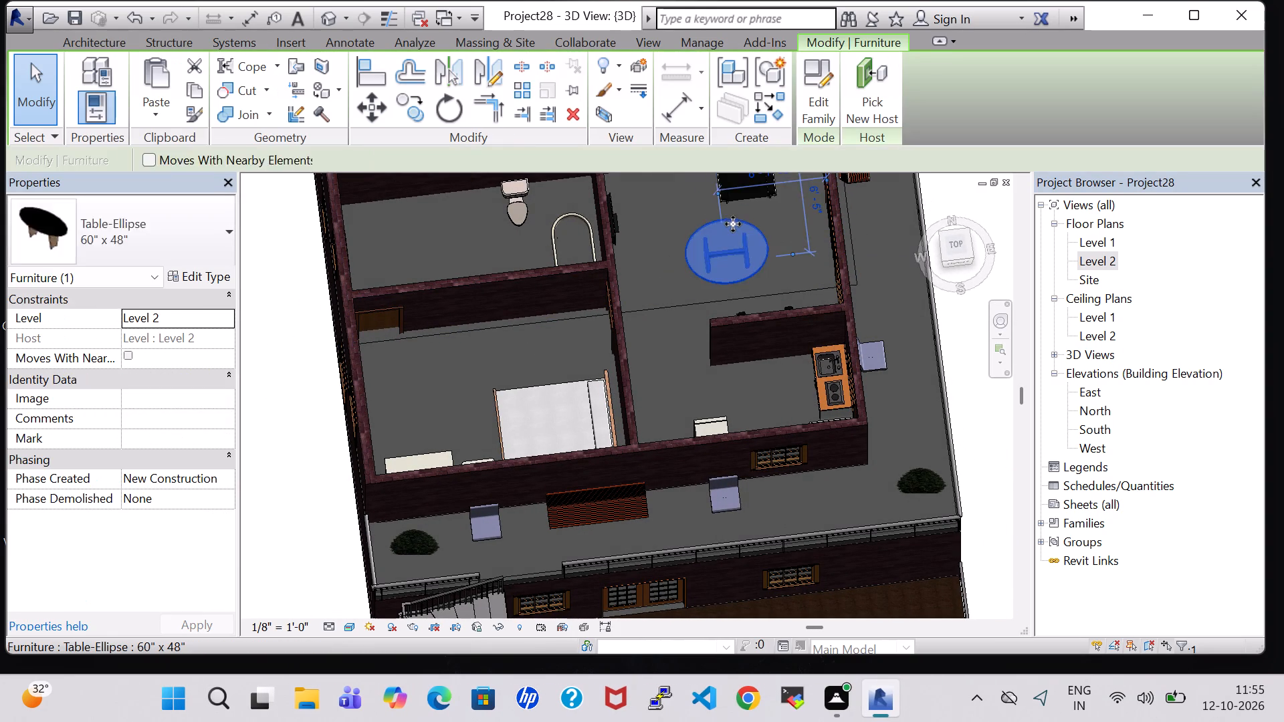
pyautogui.press('Right')
pyautogui.press('Right')
pyautogui.press('Right')
pyautogui.press('Right')
pyautogui.press('Right')
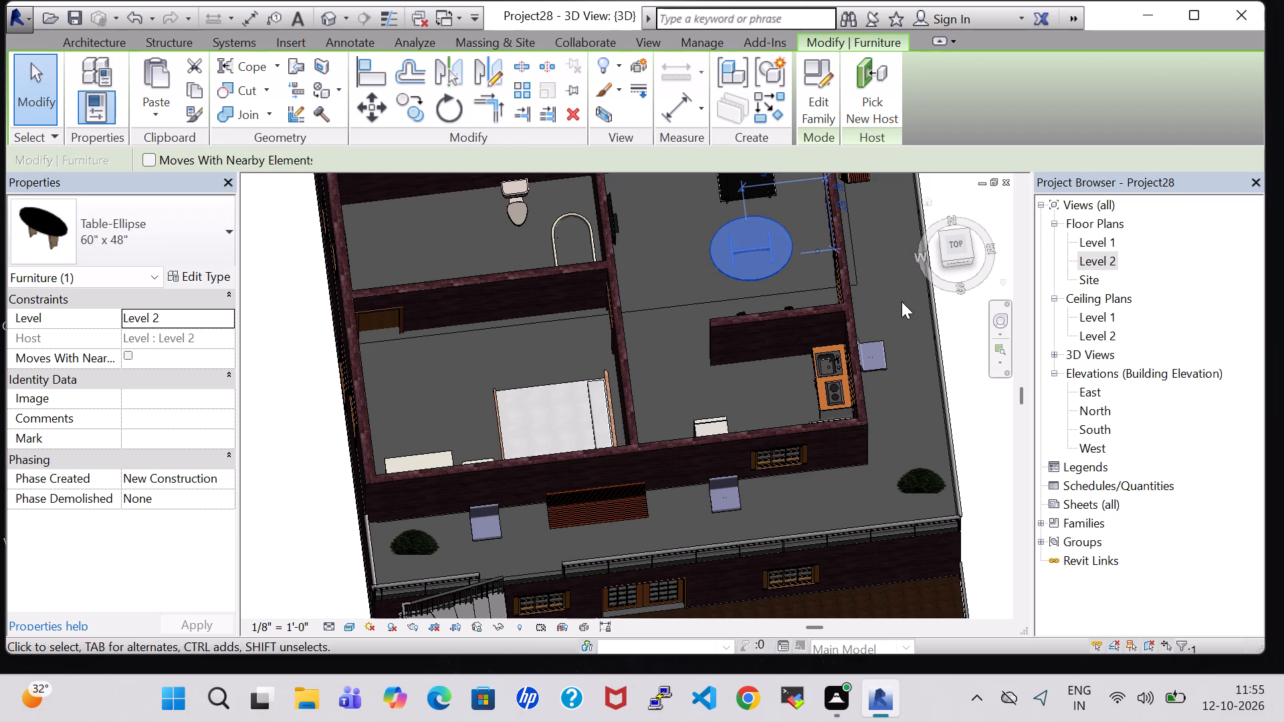
pyautogui.click(901, 302)
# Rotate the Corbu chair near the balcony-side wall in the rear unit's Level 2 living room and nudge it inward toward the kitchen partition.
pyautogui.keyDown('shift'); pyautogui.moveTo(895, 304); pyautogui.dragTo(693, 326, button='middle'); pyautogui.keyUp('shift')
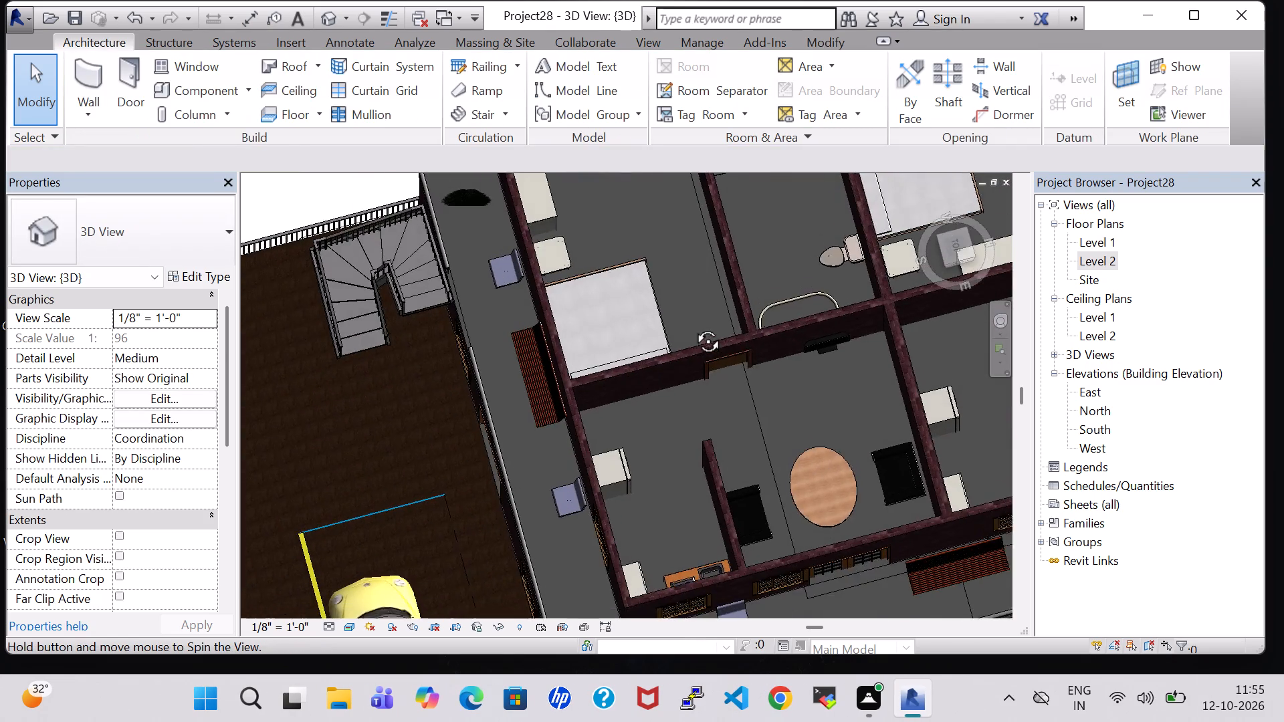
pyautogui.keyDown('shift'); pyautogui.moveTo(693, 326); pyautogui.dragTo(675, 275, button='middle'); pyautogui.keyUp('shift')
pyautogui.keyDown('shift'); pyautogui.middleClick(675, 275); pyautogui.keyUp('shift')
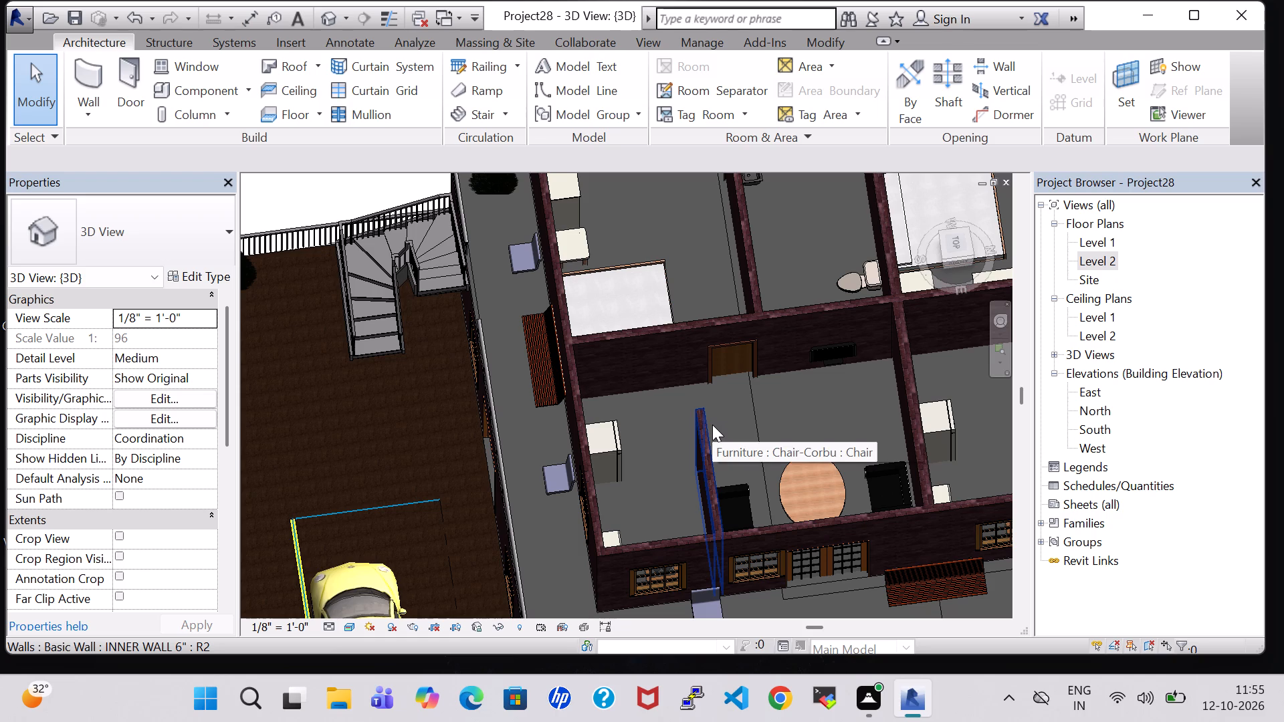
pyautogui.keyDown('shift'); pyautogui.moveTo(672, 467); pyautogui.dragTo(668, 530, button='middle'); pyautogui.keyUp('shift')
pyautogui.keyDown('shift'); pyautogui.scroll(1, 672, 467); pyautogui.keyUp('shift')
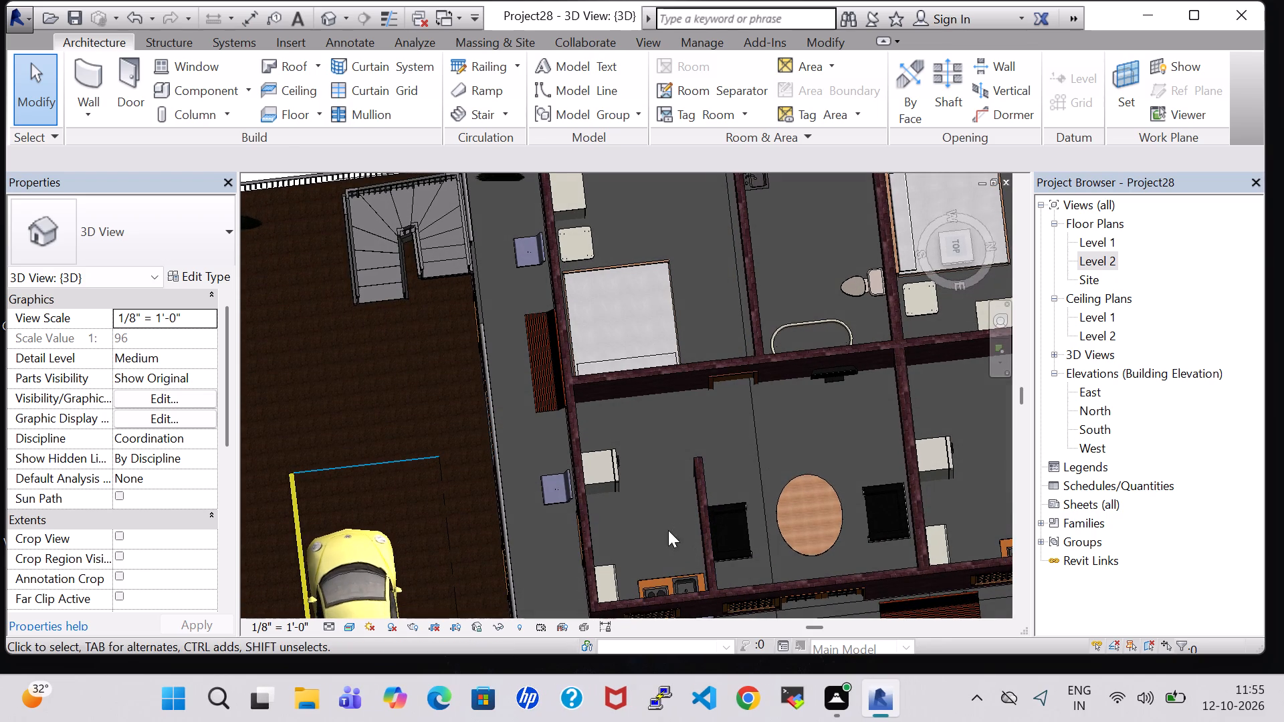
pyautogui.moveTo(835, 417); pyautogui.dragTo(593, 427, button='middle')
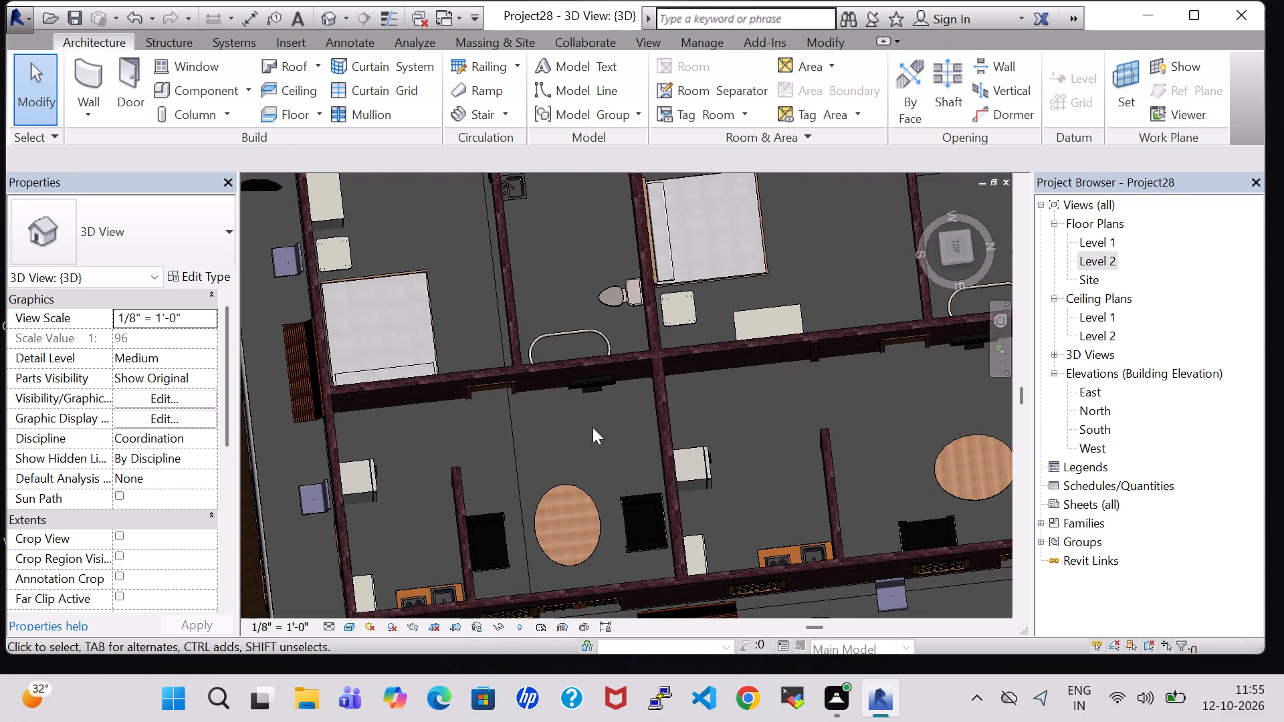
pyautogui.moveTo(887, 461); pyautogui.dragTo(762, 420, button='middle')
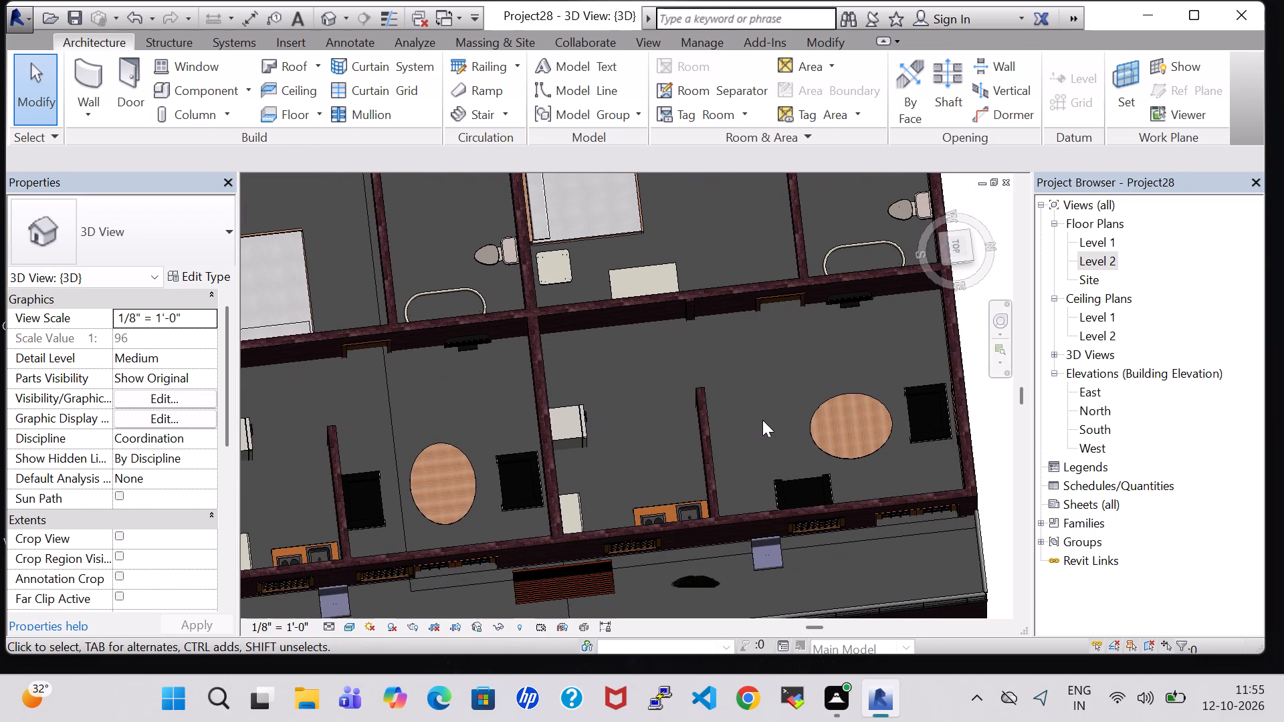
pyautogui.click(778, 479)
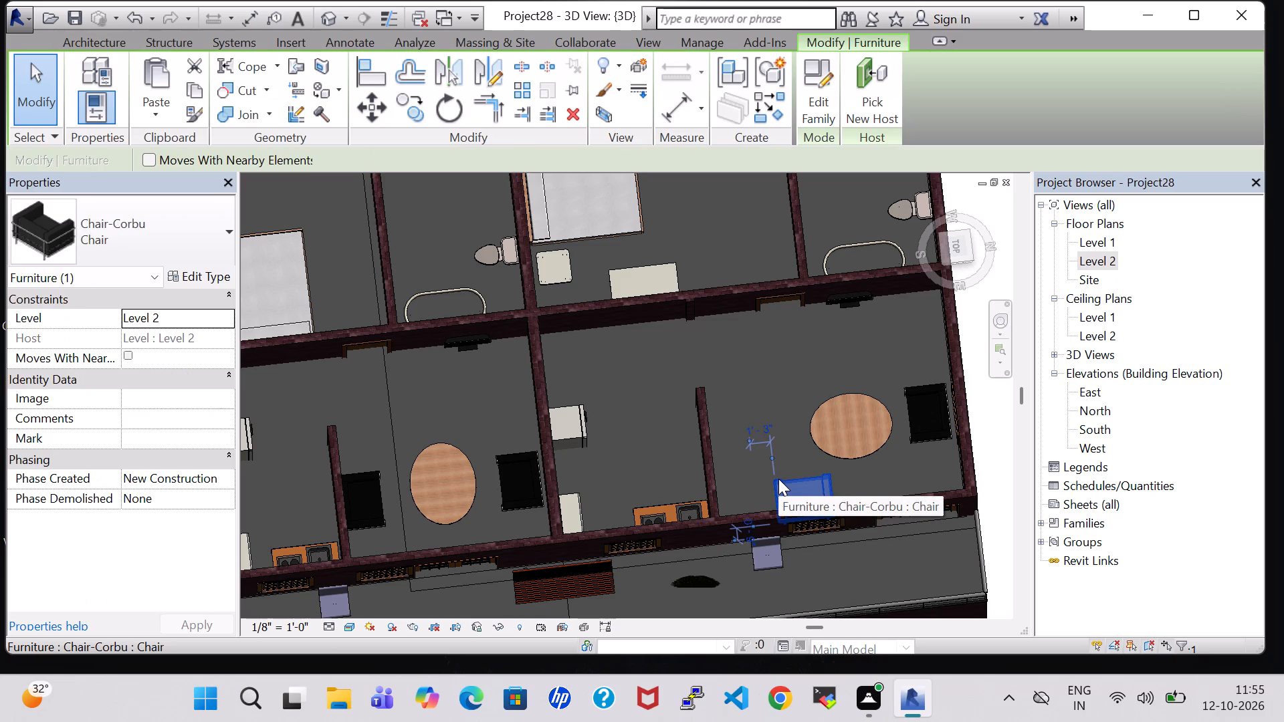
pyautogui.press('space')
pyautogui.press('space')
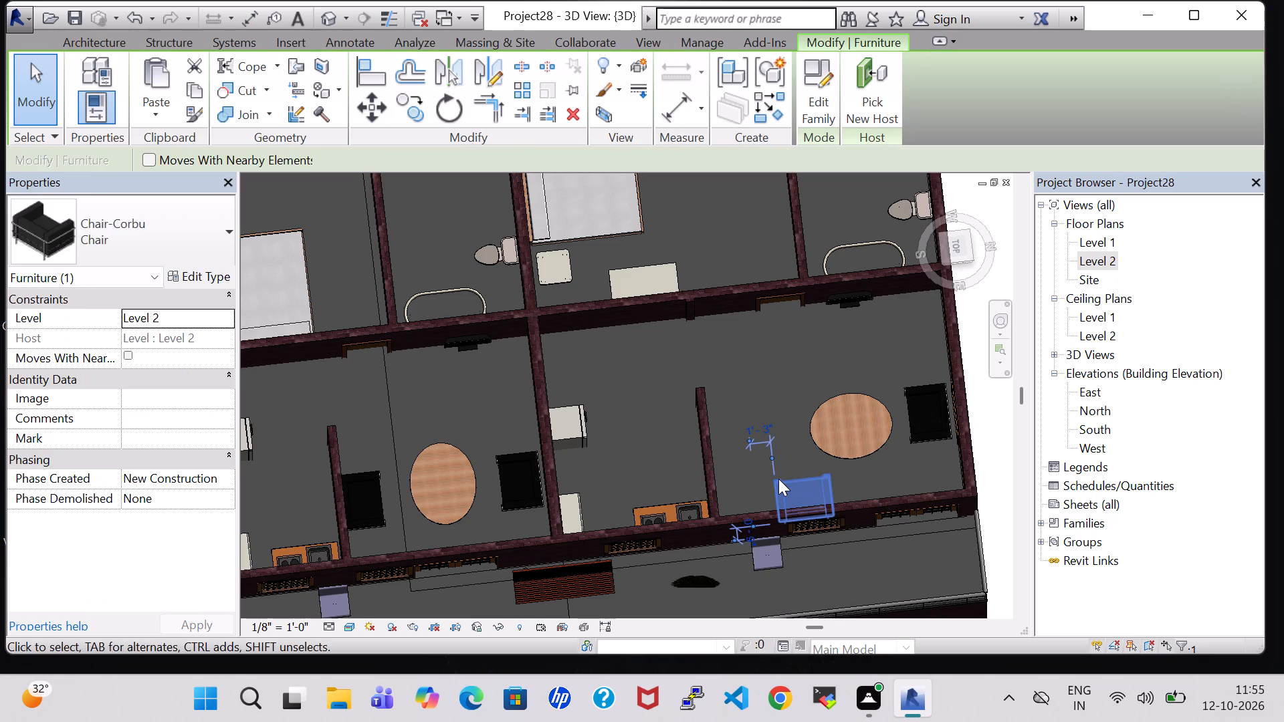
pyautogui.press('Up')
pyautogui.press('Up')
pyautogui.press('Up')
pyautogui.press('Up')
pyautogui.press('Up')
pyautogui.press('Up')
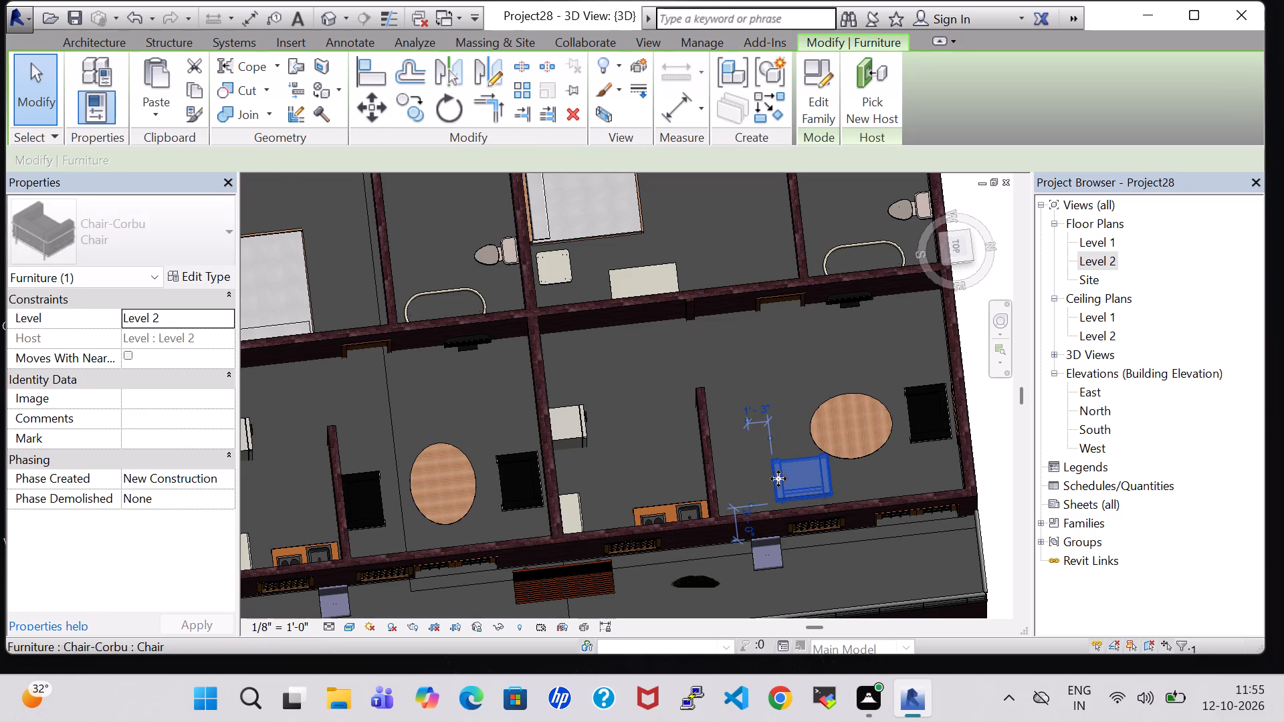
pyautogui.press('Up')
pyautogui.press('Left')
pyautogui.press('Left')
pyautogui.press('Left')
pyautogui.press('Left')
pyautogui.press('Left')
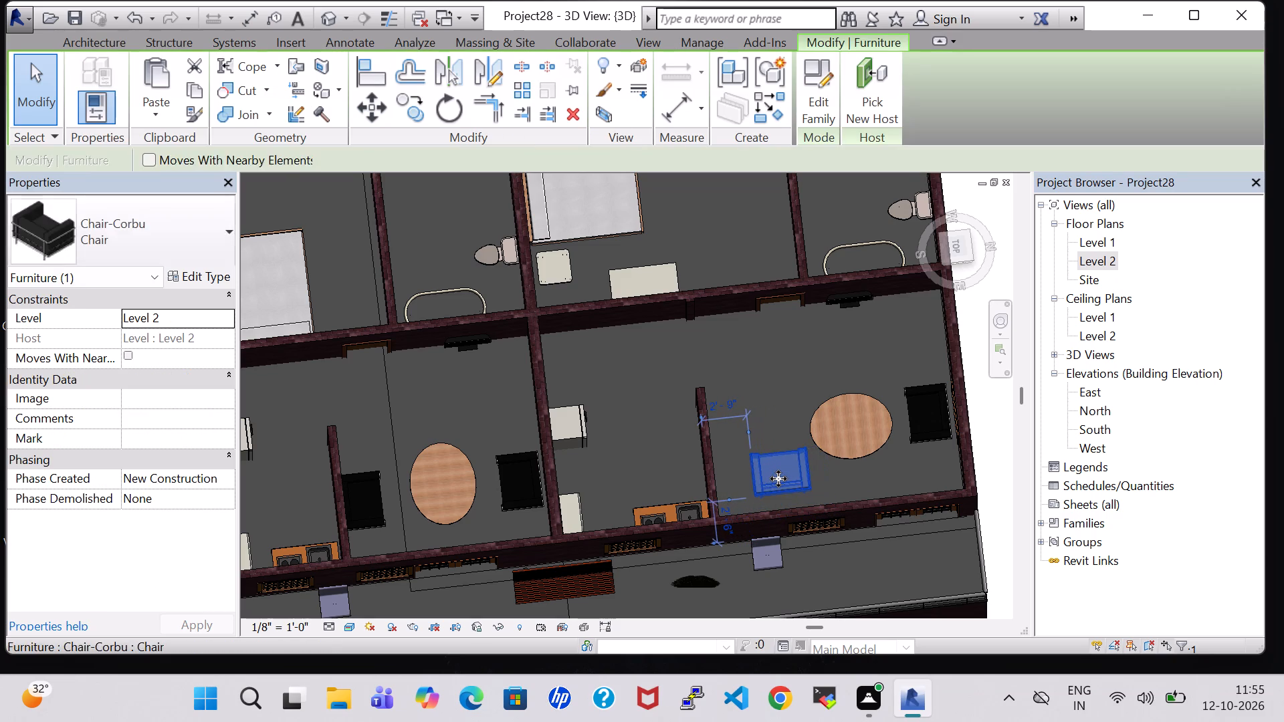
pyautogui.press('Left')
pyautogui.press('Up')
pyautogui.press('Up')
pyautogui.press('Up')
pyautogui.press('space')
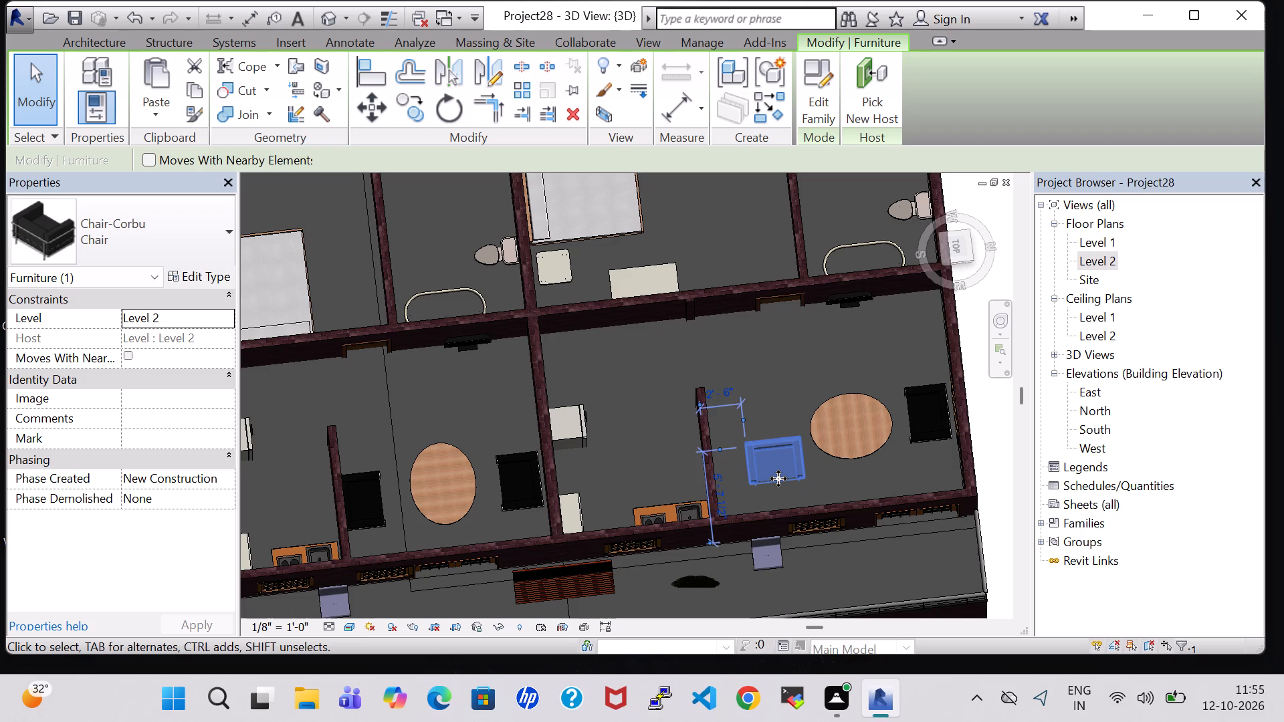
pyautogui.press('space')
# Delete the repositioned Corbu chair between the elliptical table and the kitchen partition in the rear unit's Level 2 living room.
pyautogui.scroll(1, 778, 479)
pyautogui.rightClick(778, 479)
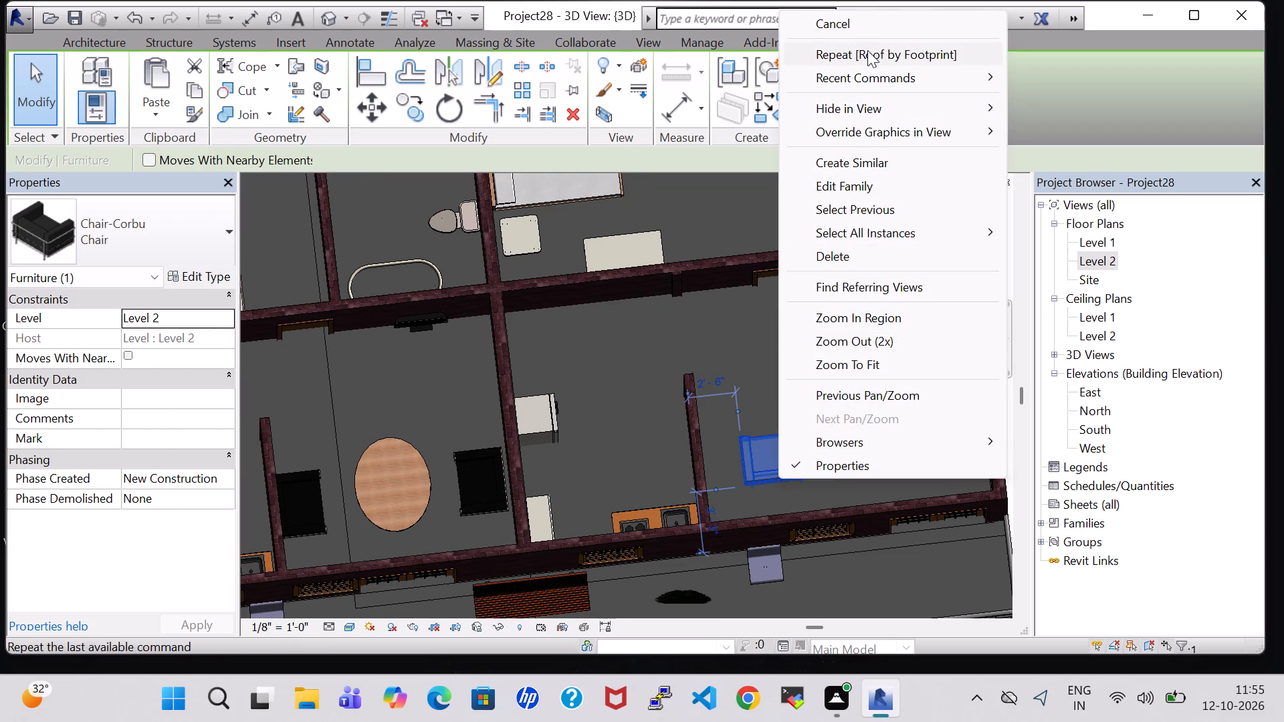
pyautogui.click(851, 262)
# Place a rotated chair similar to the end-wall Corbu chair beside the rear unit's kitchen partition, with its level set to Level 1.
pyautogui.click(964, 403)
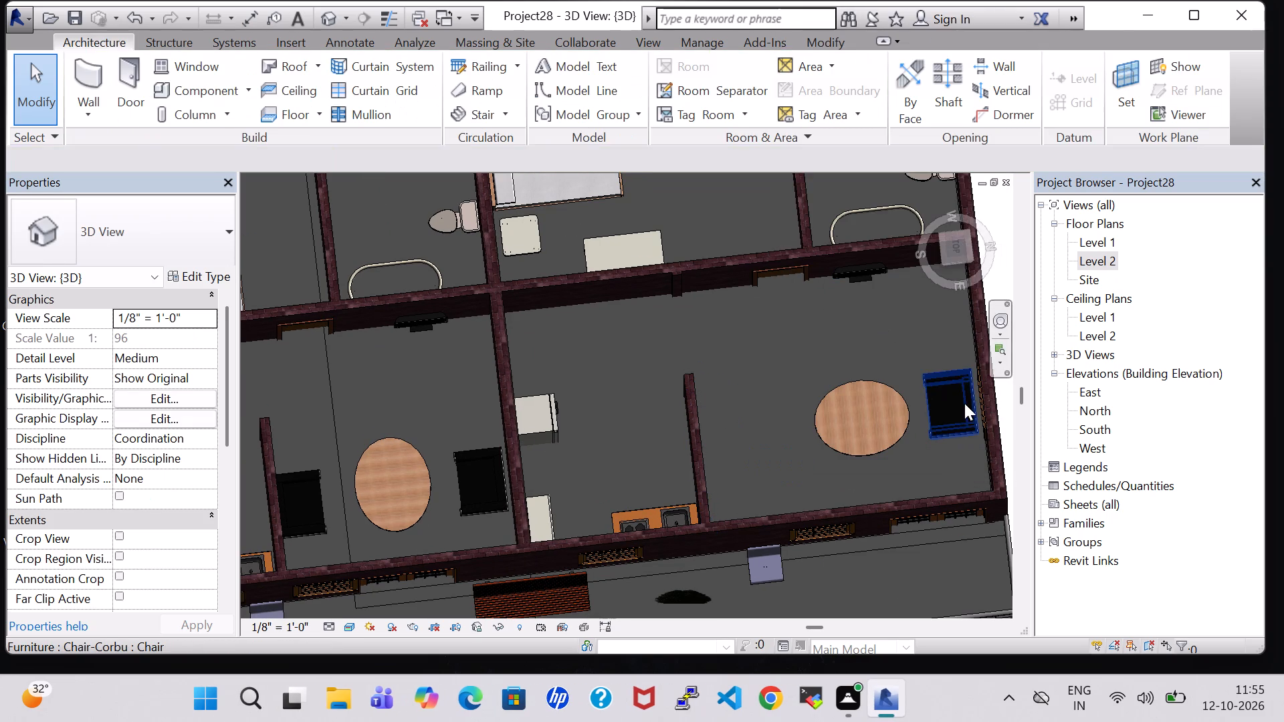
pyautogui.rightClick(964, 403)
pyautogui.click(1057, 346)
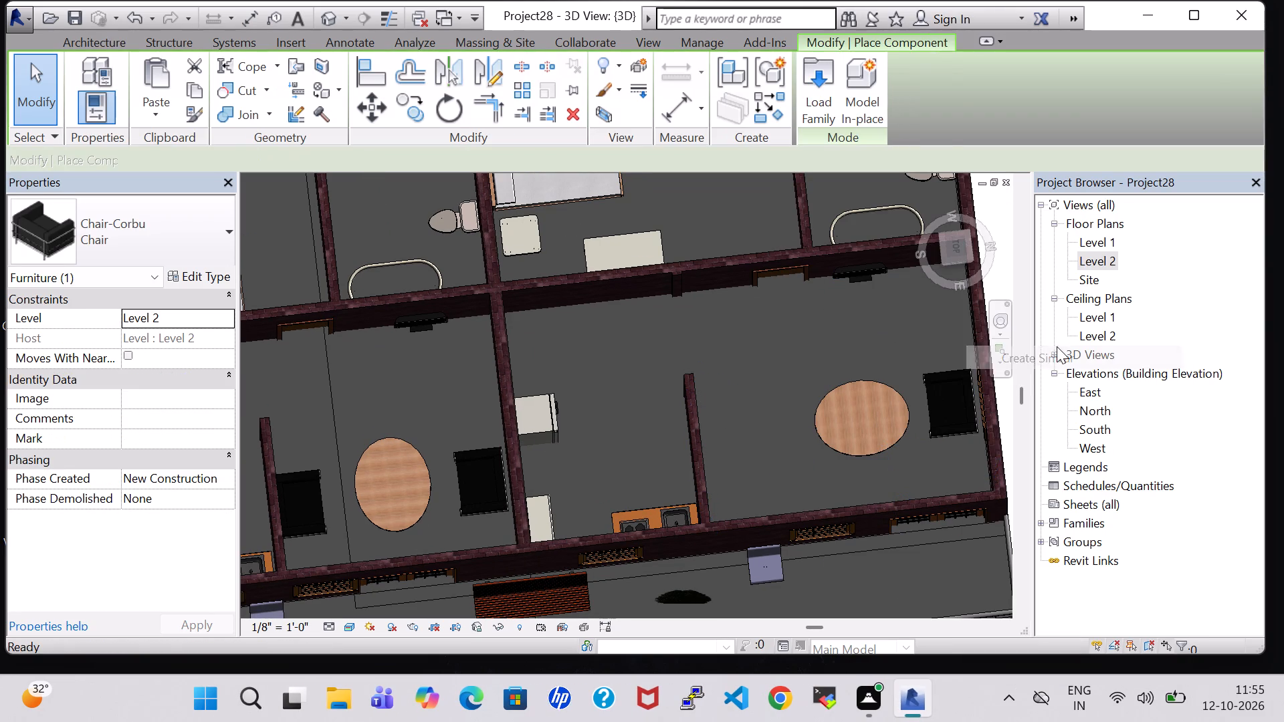
pyautogui.press('space')
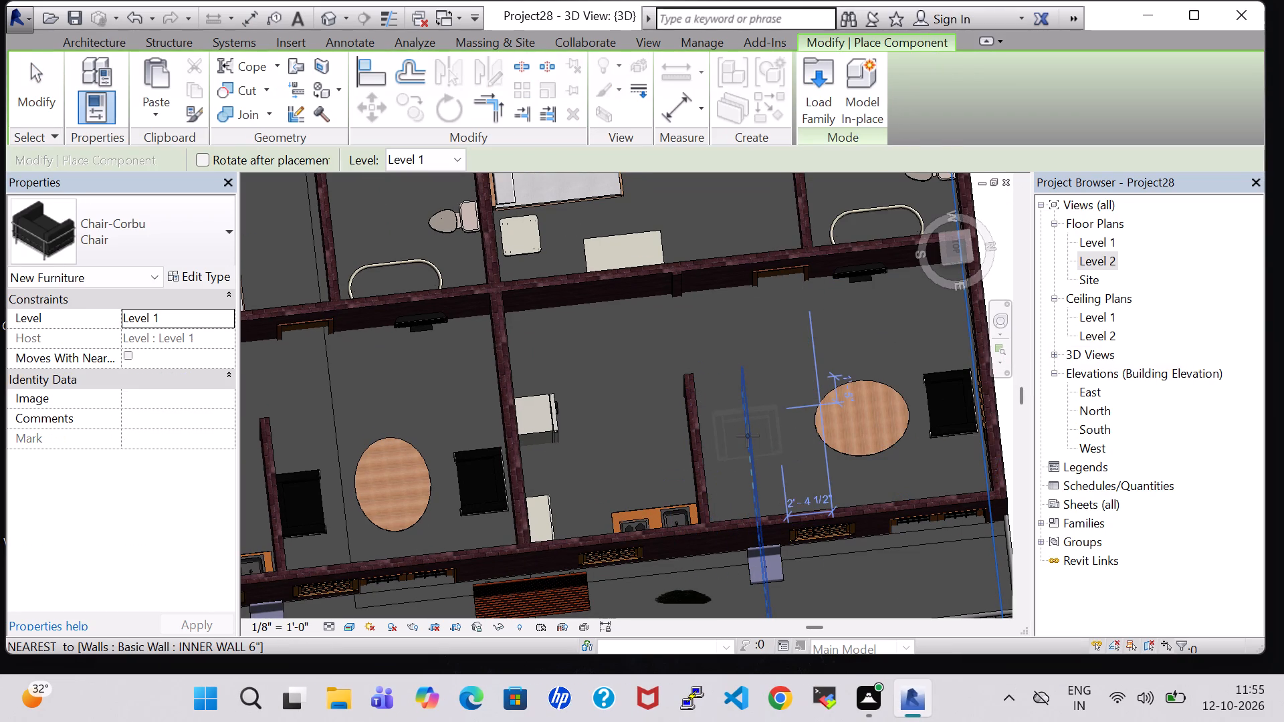
pyautogui.press('space')
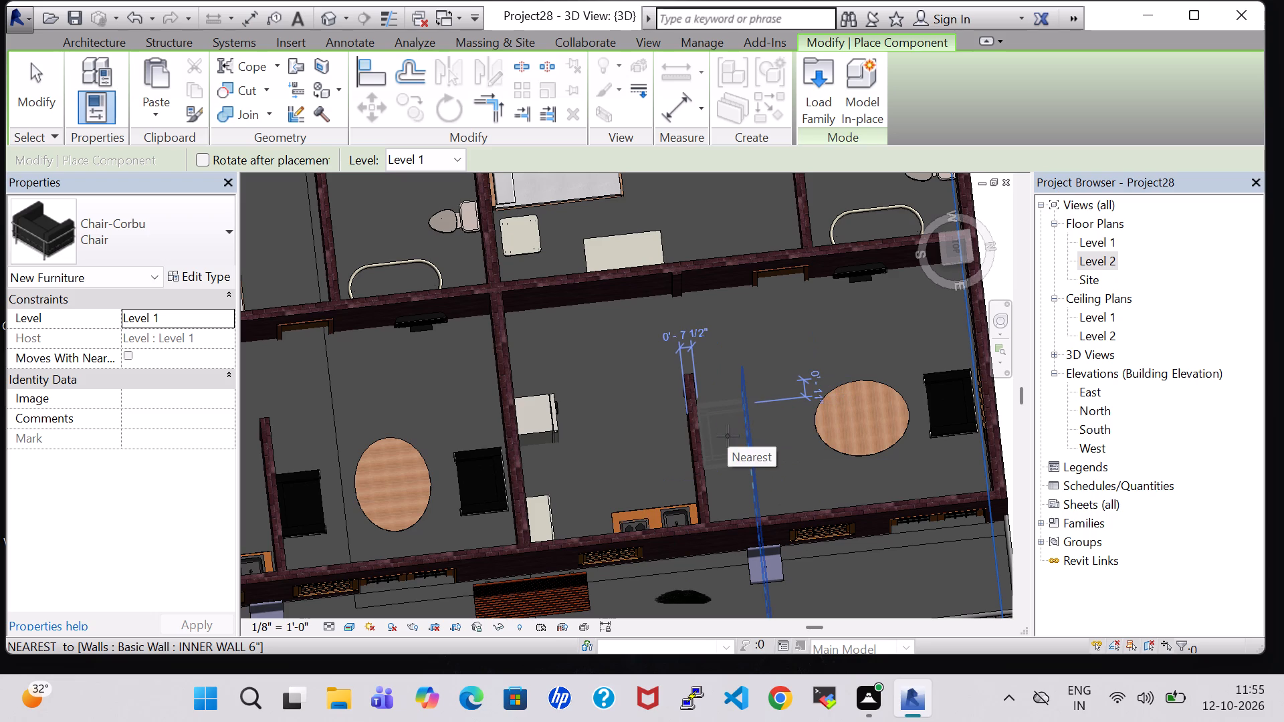
pyautogui.keyDown('shift'); pyautogui.moveTo(745, 452); pyautogui.dragTo(691, 435, button='middle'); pyautogui.keyUp('shift')
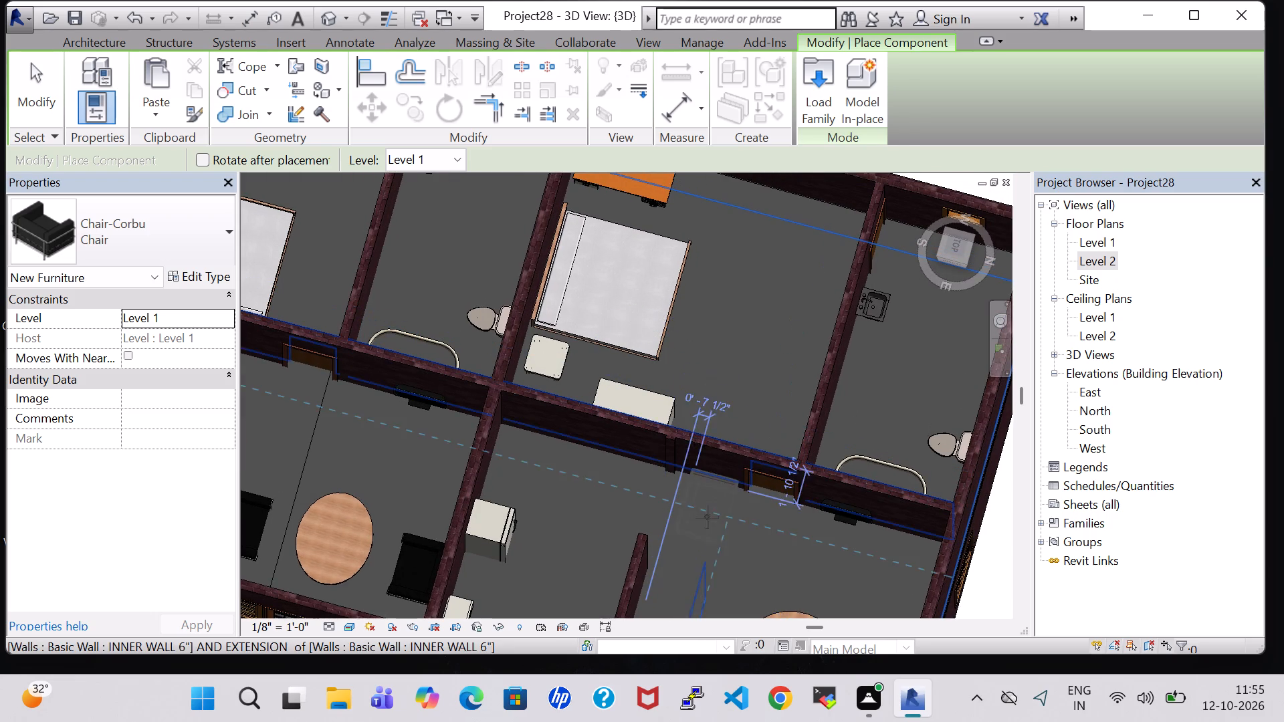
pyautogui.moveTo(707, 544); pyautogui.dragTo(711, 429, button='middle')
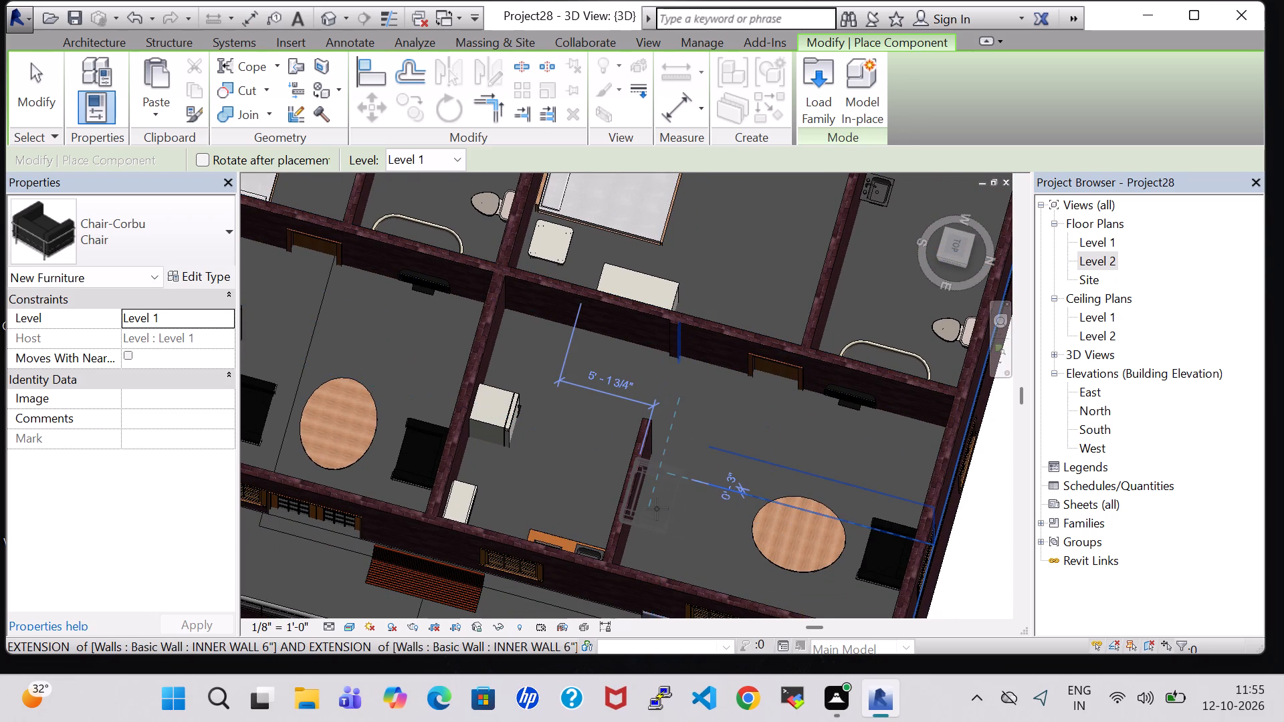
pyautogui.click(657, 509)
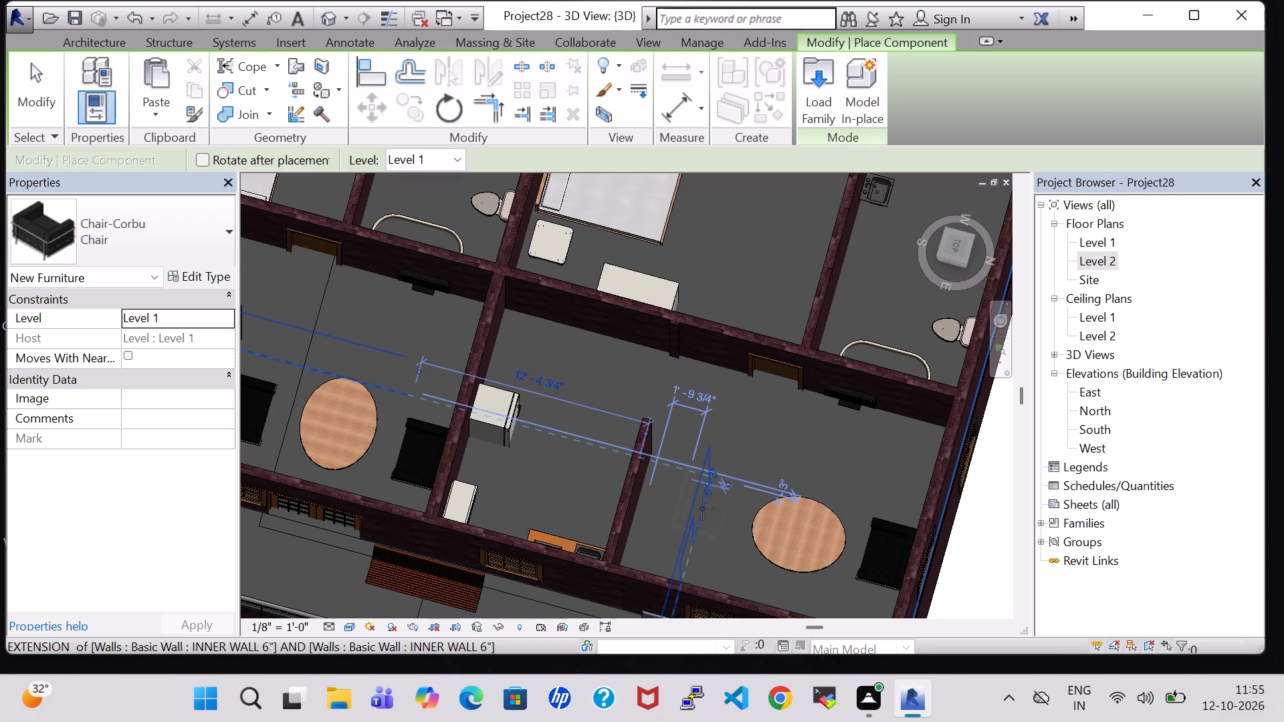
pyautogui.press('Escape')
pyautogui.press('Escape')
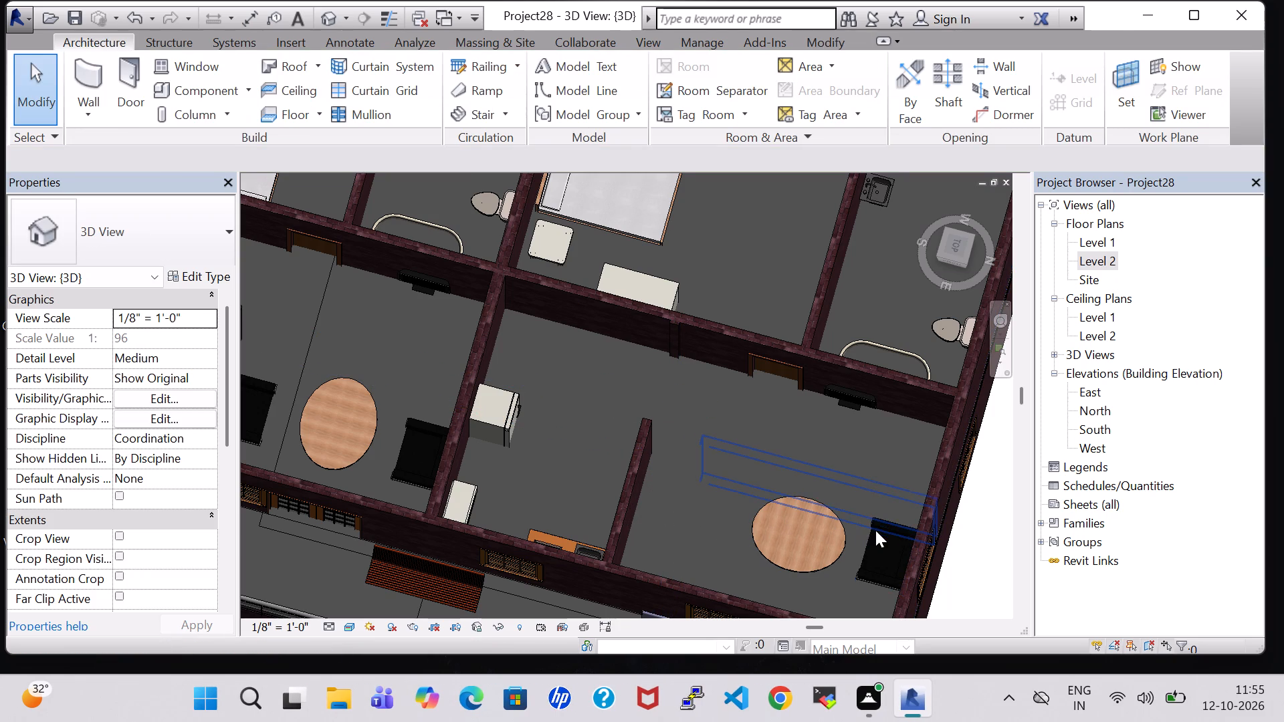
# Place another rotated chair similar to the end-wall Corbu chair beside the rear unit's kitchen partition, with its level set to Level 1.
pyautogui.click(875, 530)
pyautogui.rightClick(875, 530)
pyautogui.click(835, 596)
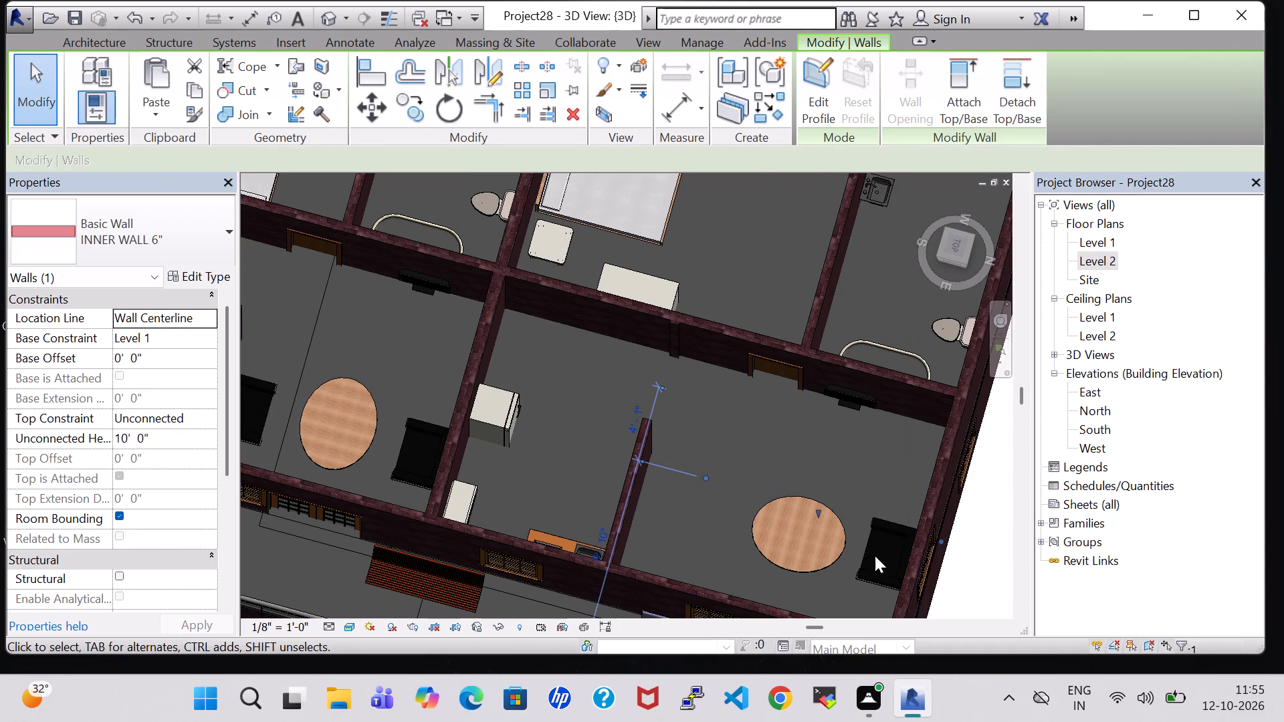
pyautogui.click(875, 556)
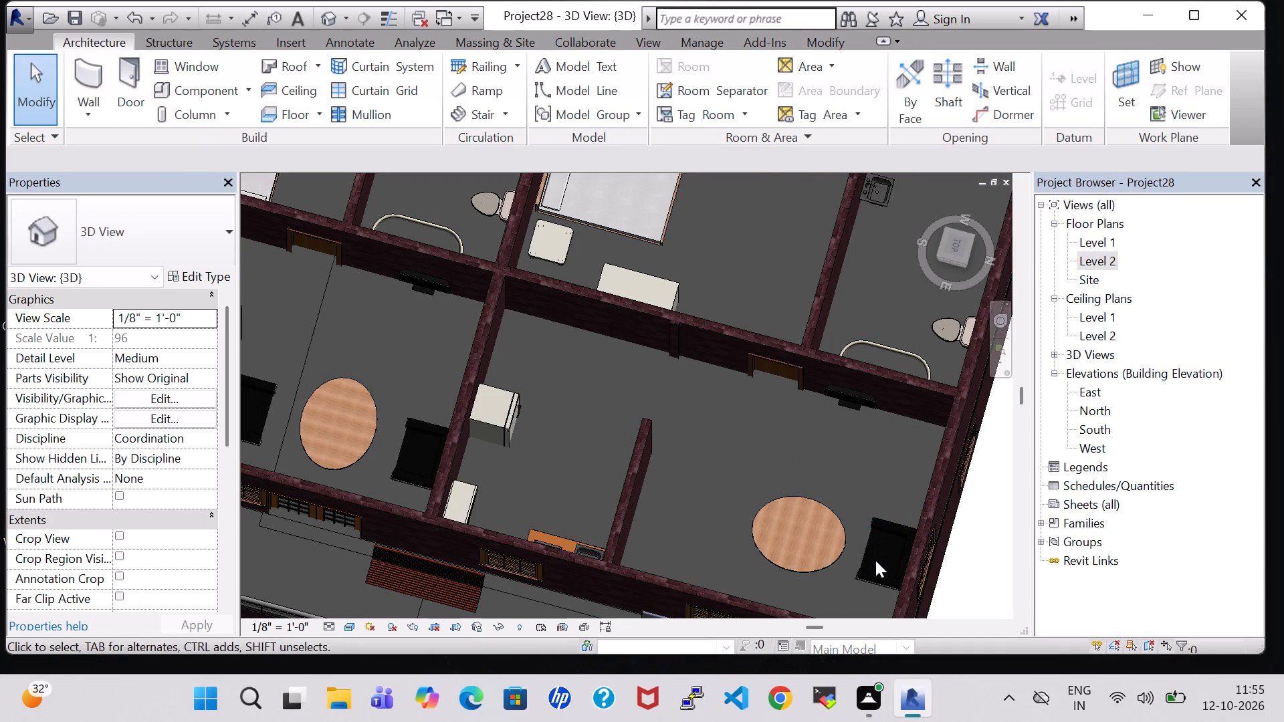
pyautogui.click(877, 578)
pyautogui.rightClick(877, 578)
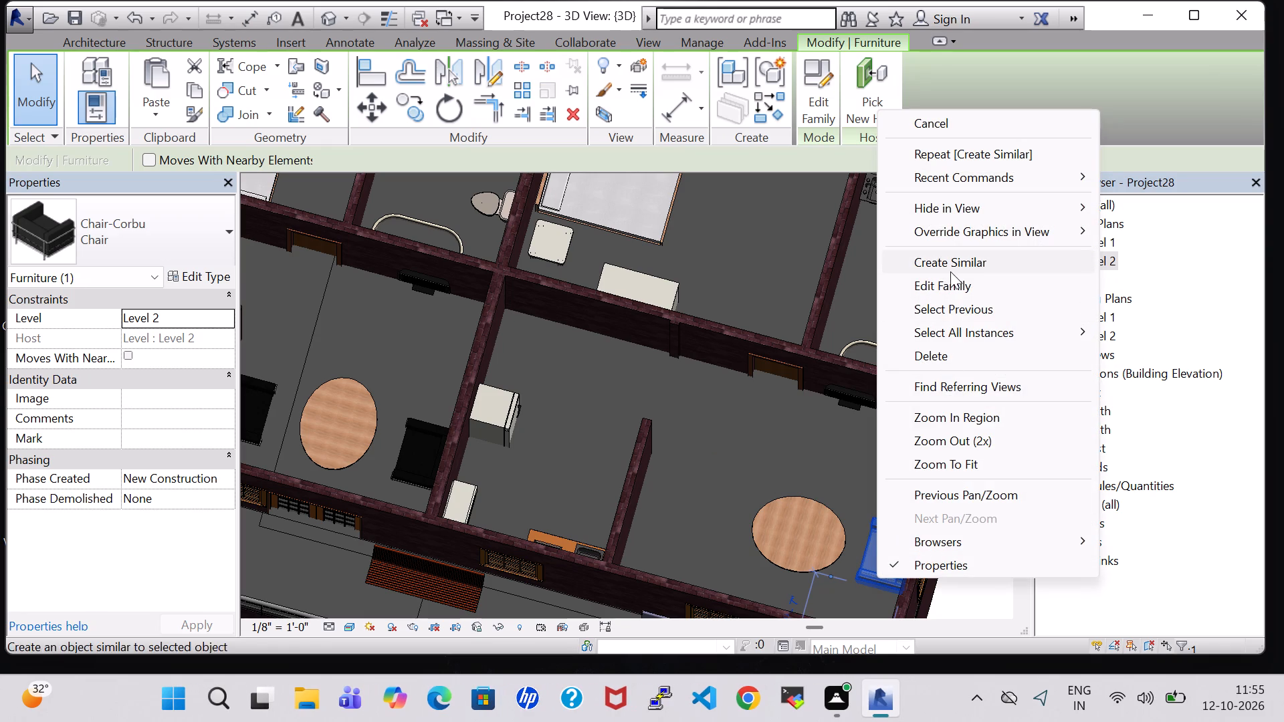
pyautogui.click(950, 271)
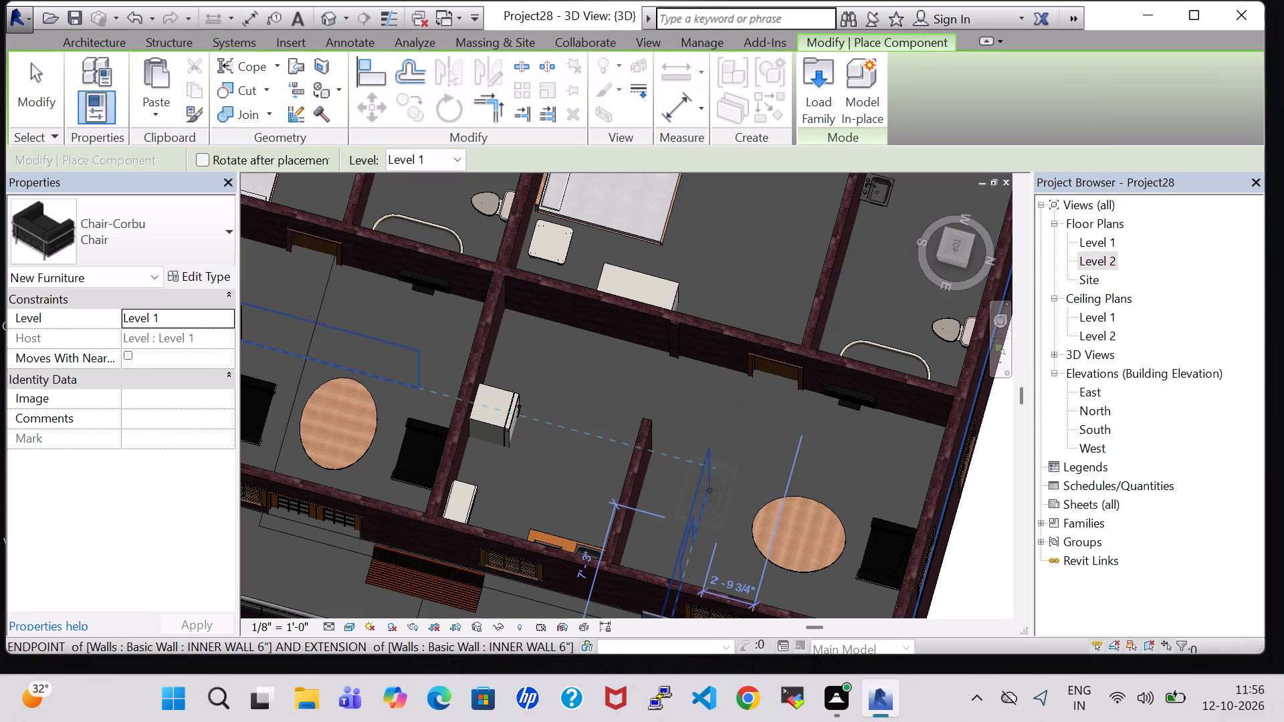
pyautogui.press('space')
pyautogui.press('space')
pyautogui.press('space')
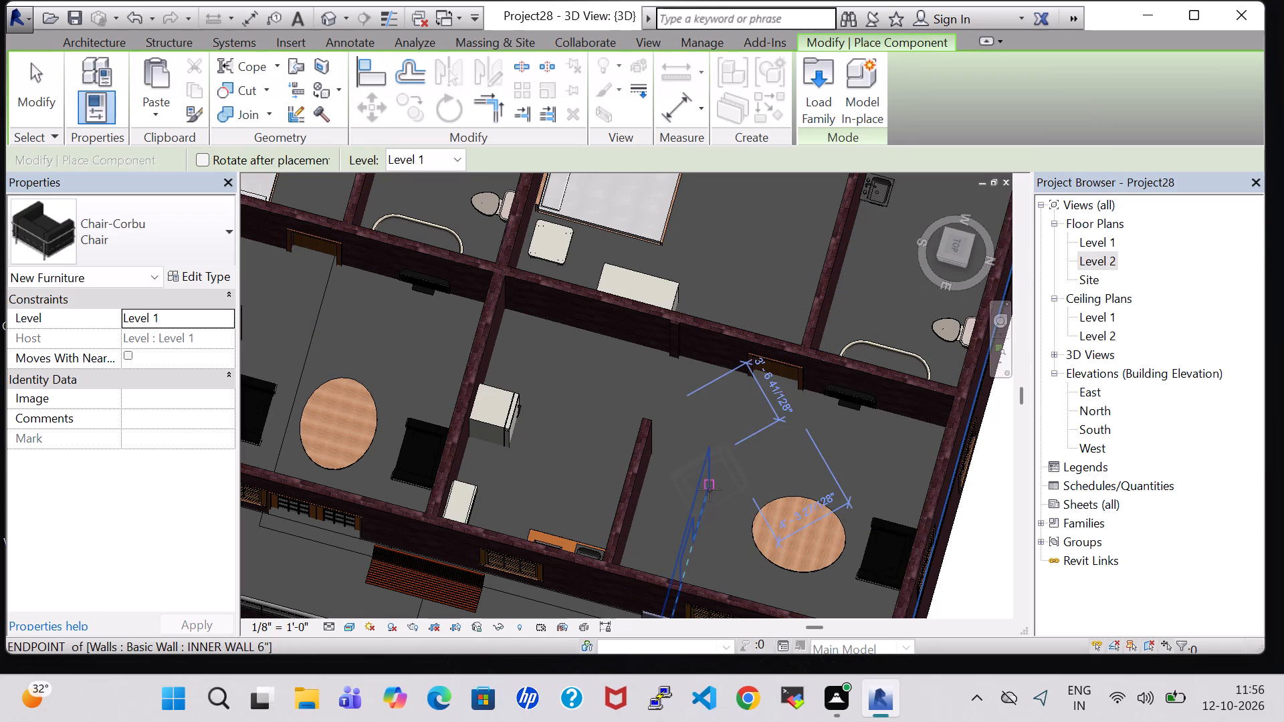
pyautogui.press('space')
pyautogui.click(688, 496)
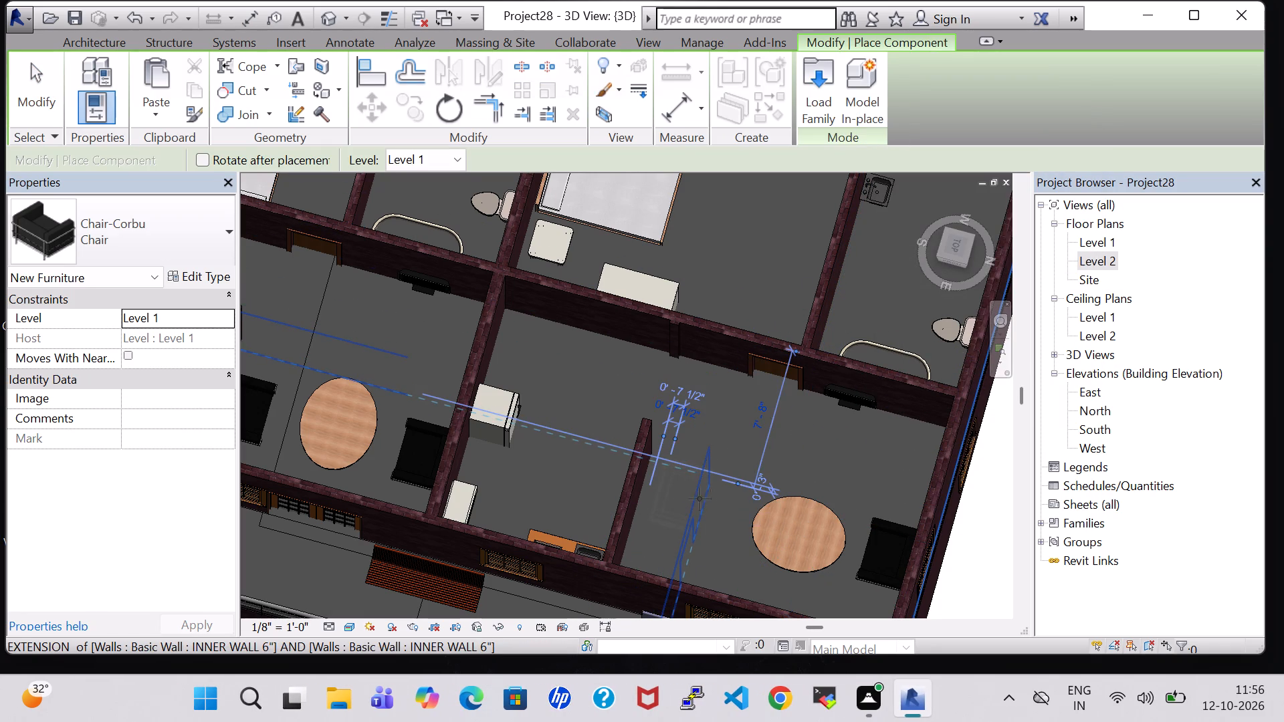
pyautogui.press('Escape')
pyautogui.press('Escape')
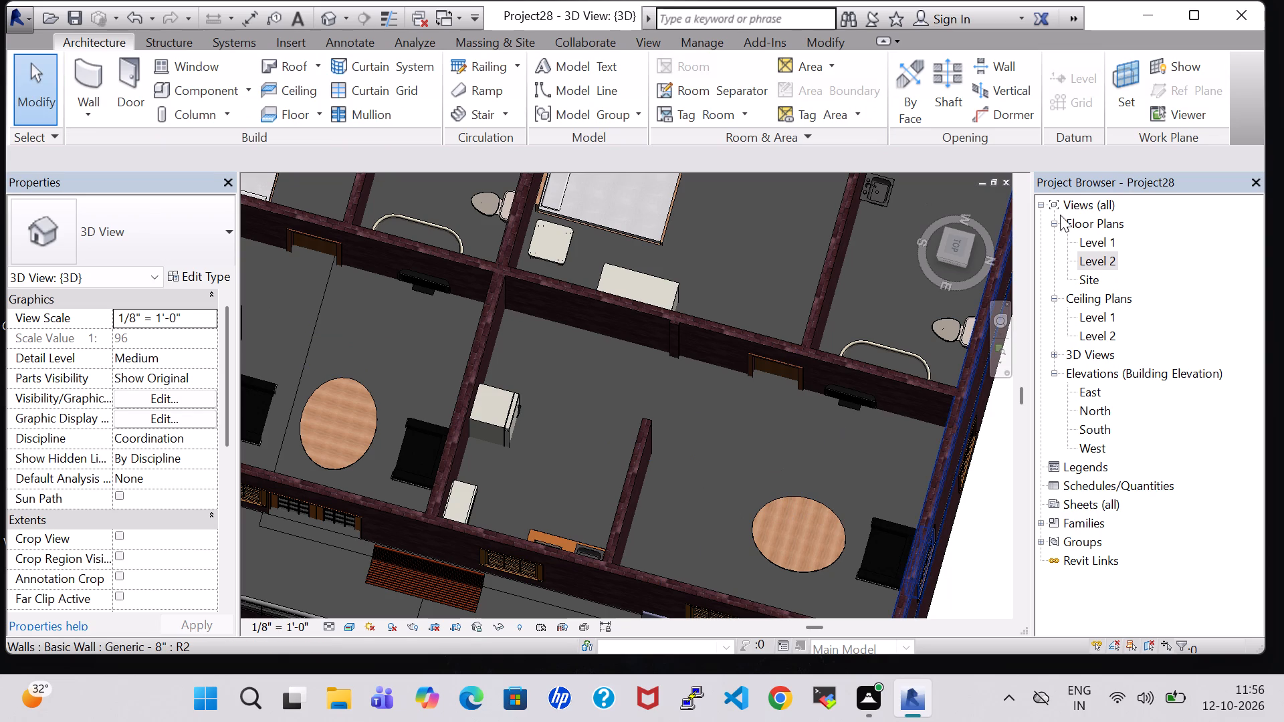
# In the Level 2 floor plan, place a rotated copy of the rear hall's Corbu chair type against the kitchen partition, facing the elliptical table.
pyautogui.doubleClick(1089, 265)
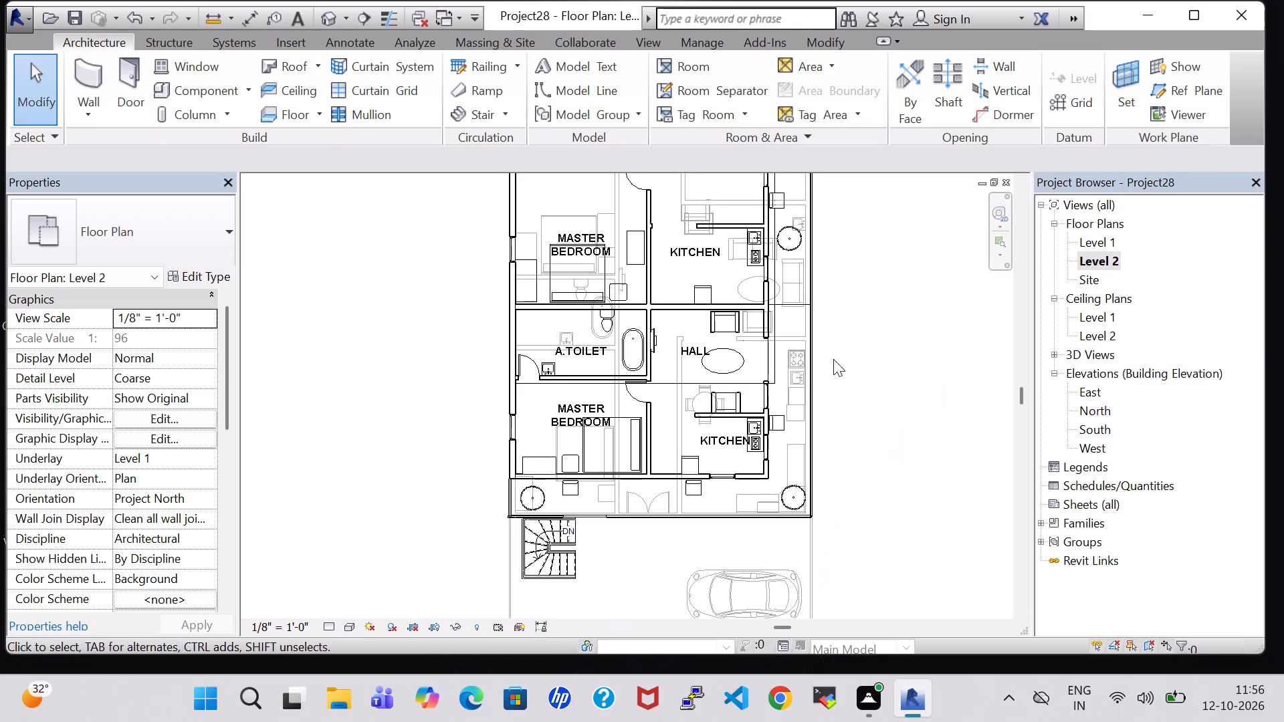
pyautogui.moveTo(835, 327); pyautogui.dragTo(839, 377, button='middle')
pyautogui.moveTo(922, 215); pyautogui.dragTo(892, 414, button='middle')
pyautogui.click(691, 366)
pyautogui.rightClick(691, 366)
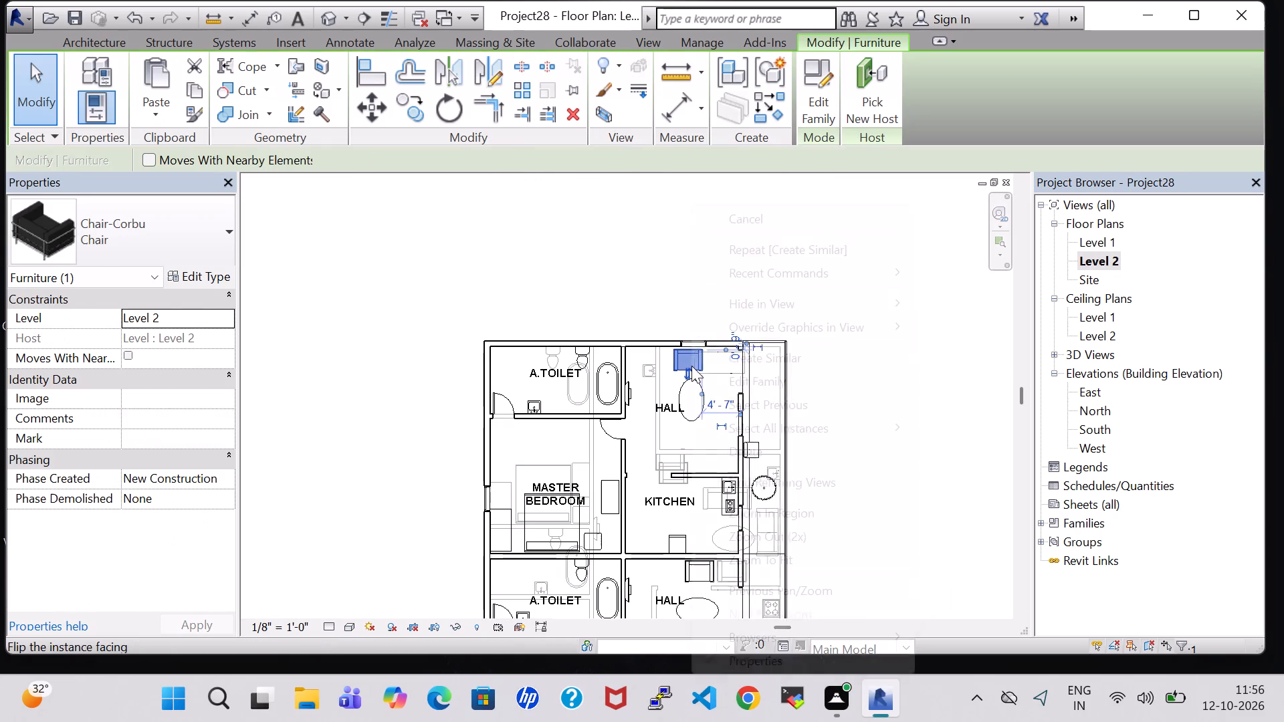
pyautogui.click(773, 347)
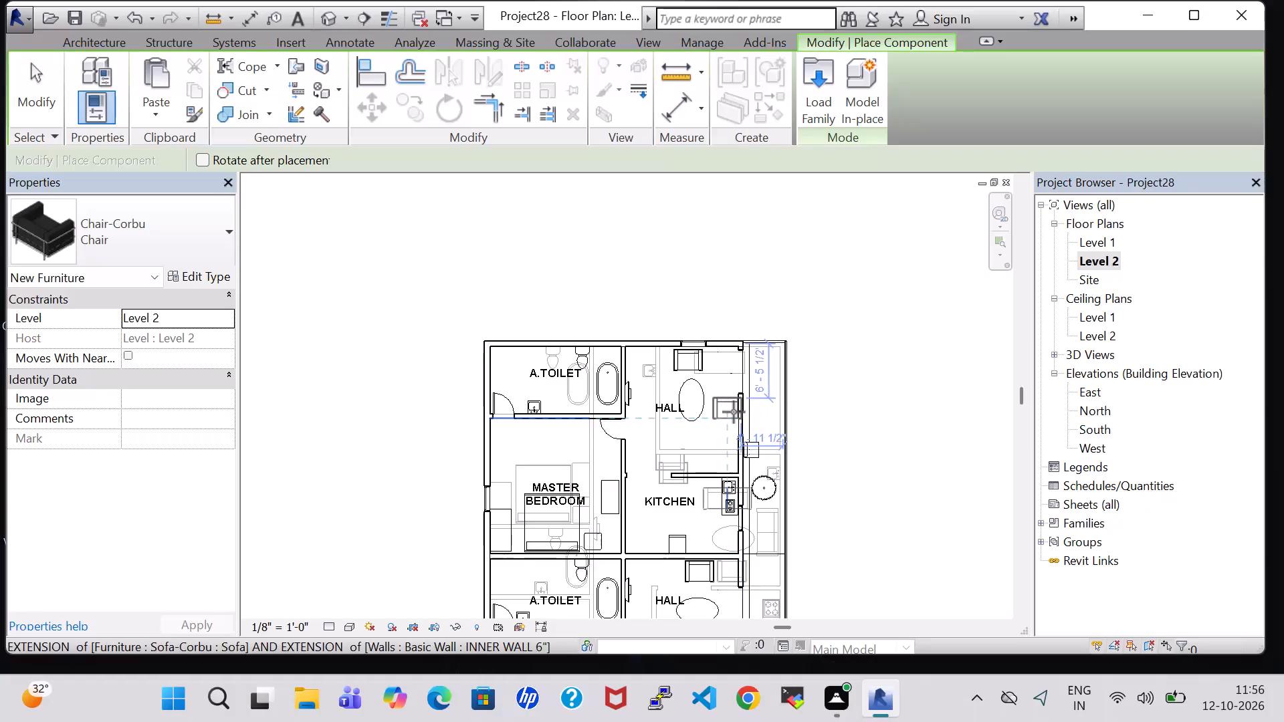
pyautogui.press('space')
pyautogui.press('space')
pyautogui.press('space')
pyautogui.press('space')
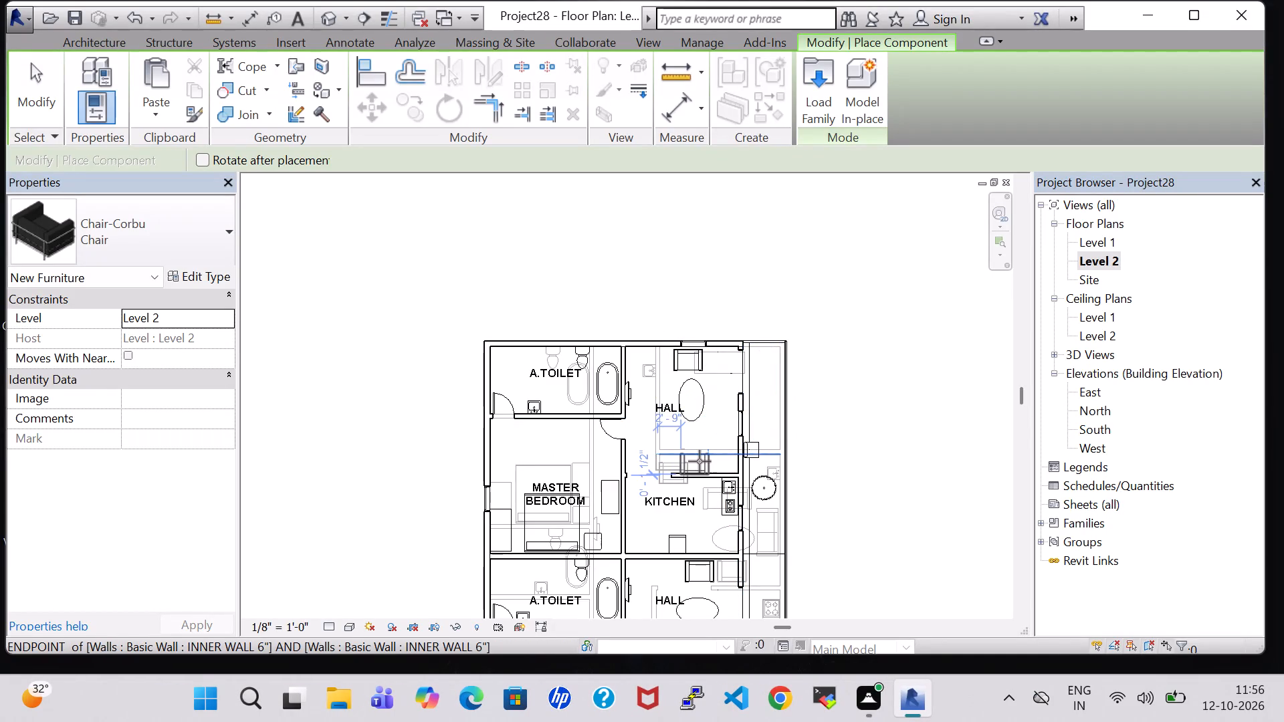
pyautogui.scroll(10, 700, 461)
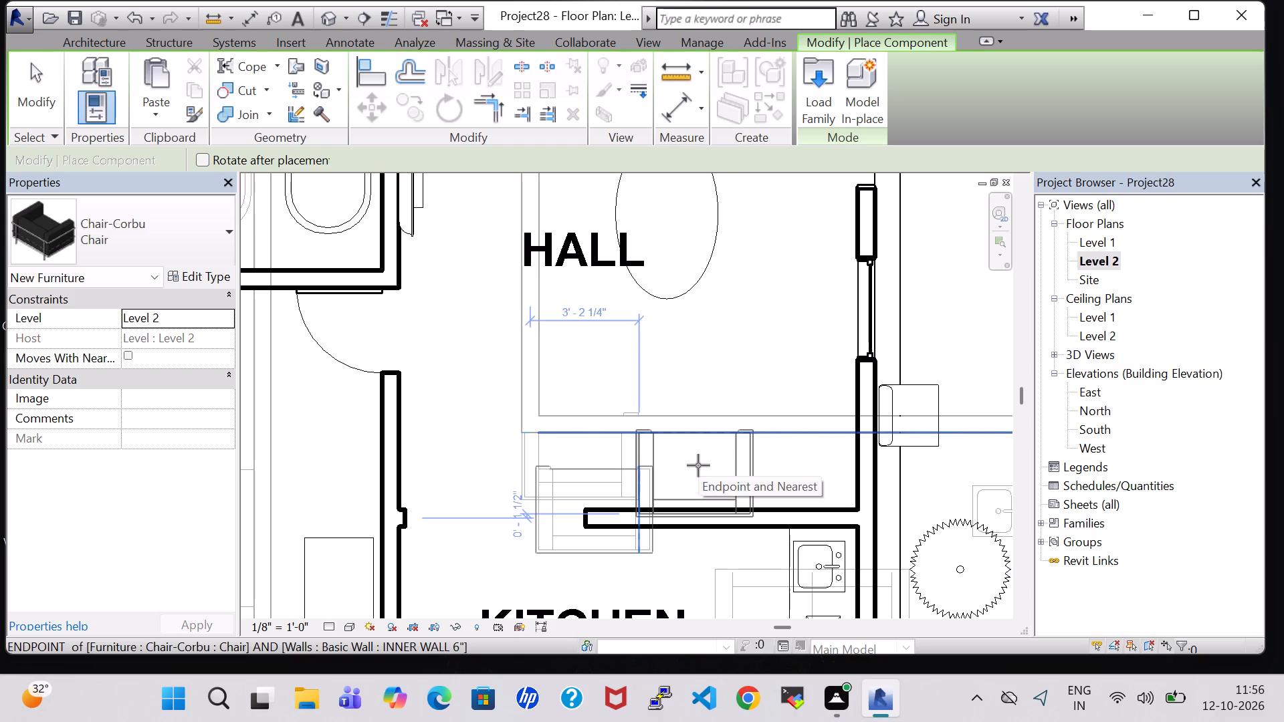
pyautogui.scroll(8, 692, 451)
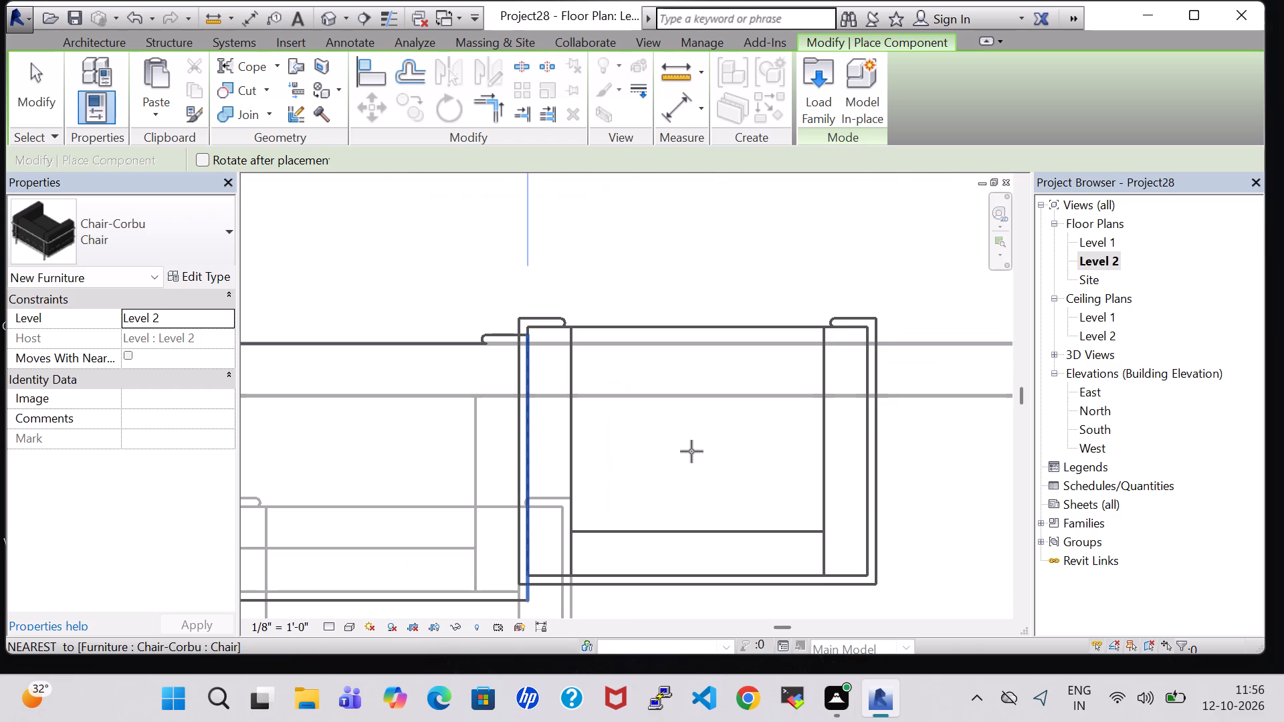
pyautogui.middleClick(691, 451)
pyautogui.scroll(-1, 698, 443)
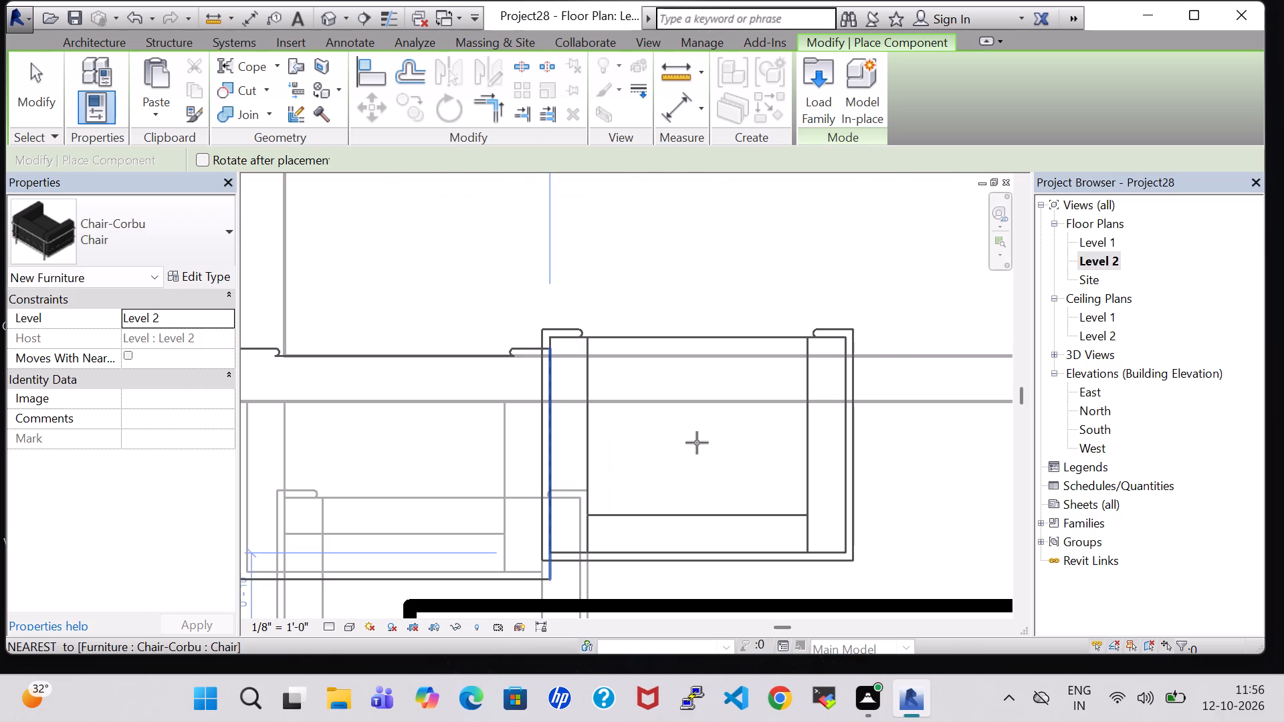
pyautogui.click(700, 481)
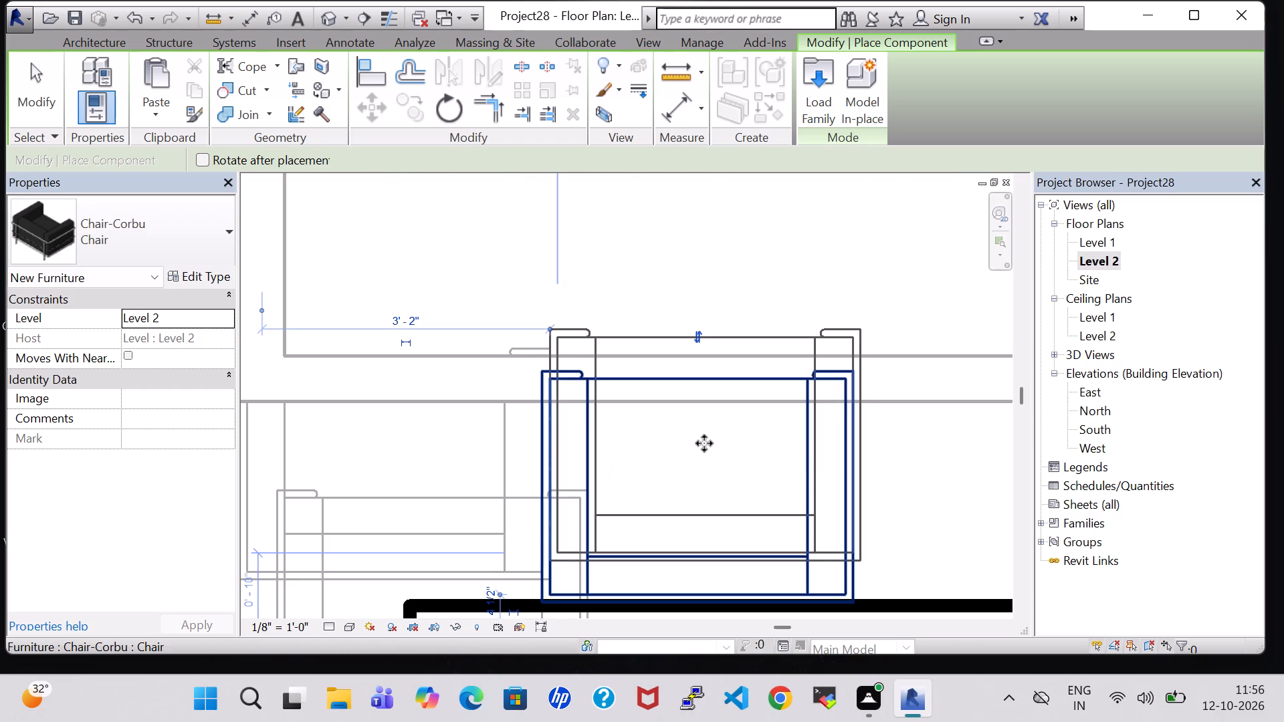
pyautogui.press('Escape')
pyautogui.press('Escape')
# Nudge the new Level 2 Corbu chair slightly away from the kitchen partition into the rear hall.
pyautogui.click(704, 443)
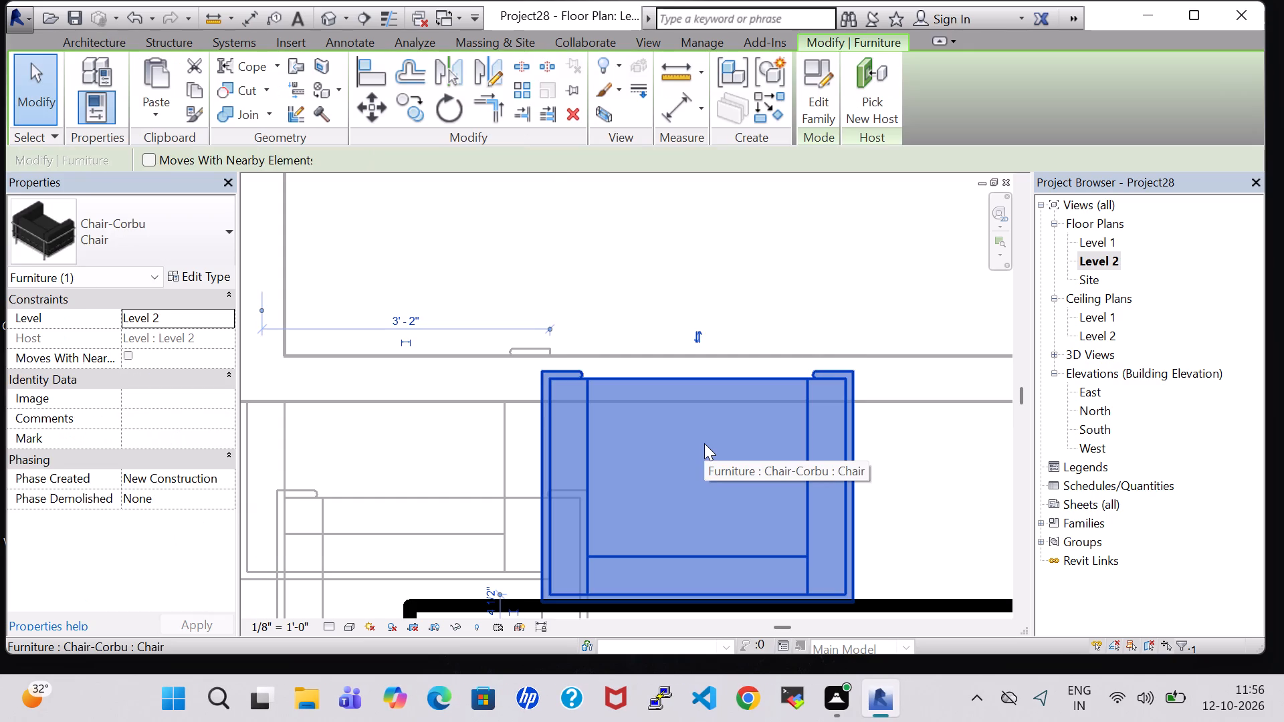
pyautogui.press('Up')
pyautogui.press('Up')
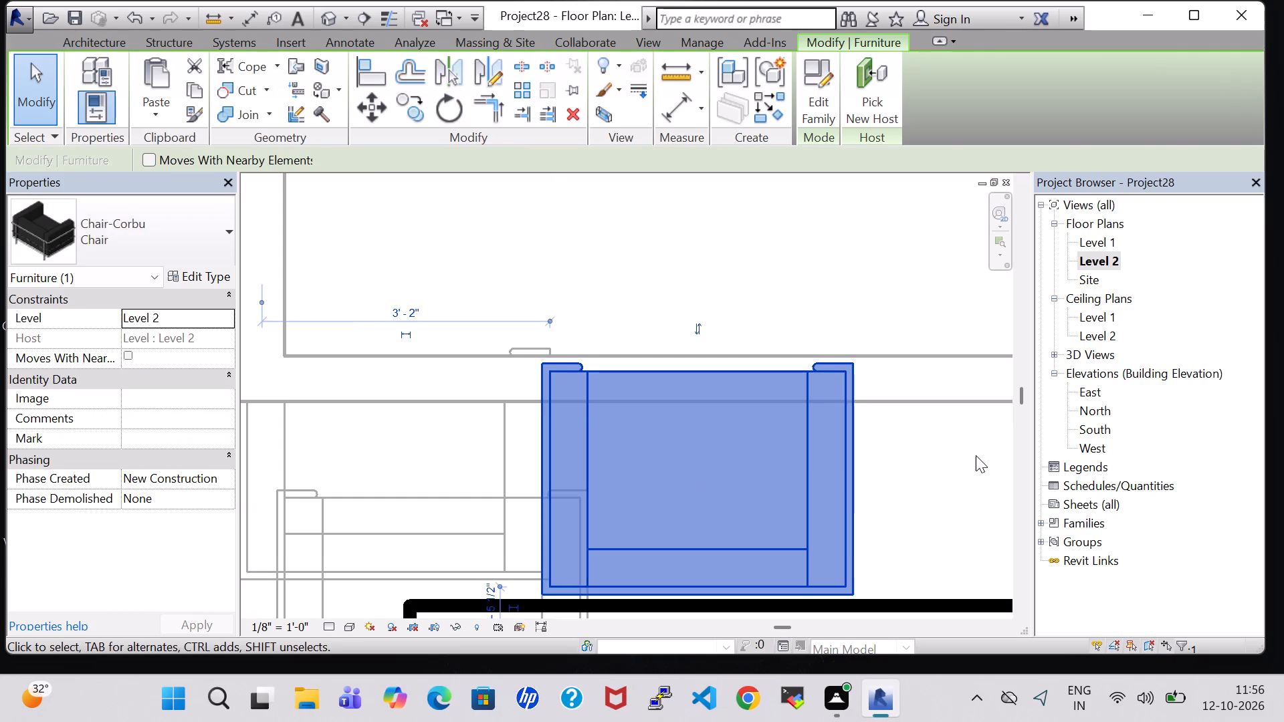
pyautogui.click(974, 455)
# In the 3D view, nudge the Corbu chair beside the rear unit's kitchen partition slightly away from the balcony wall.
pyautogui.click(332, 13)
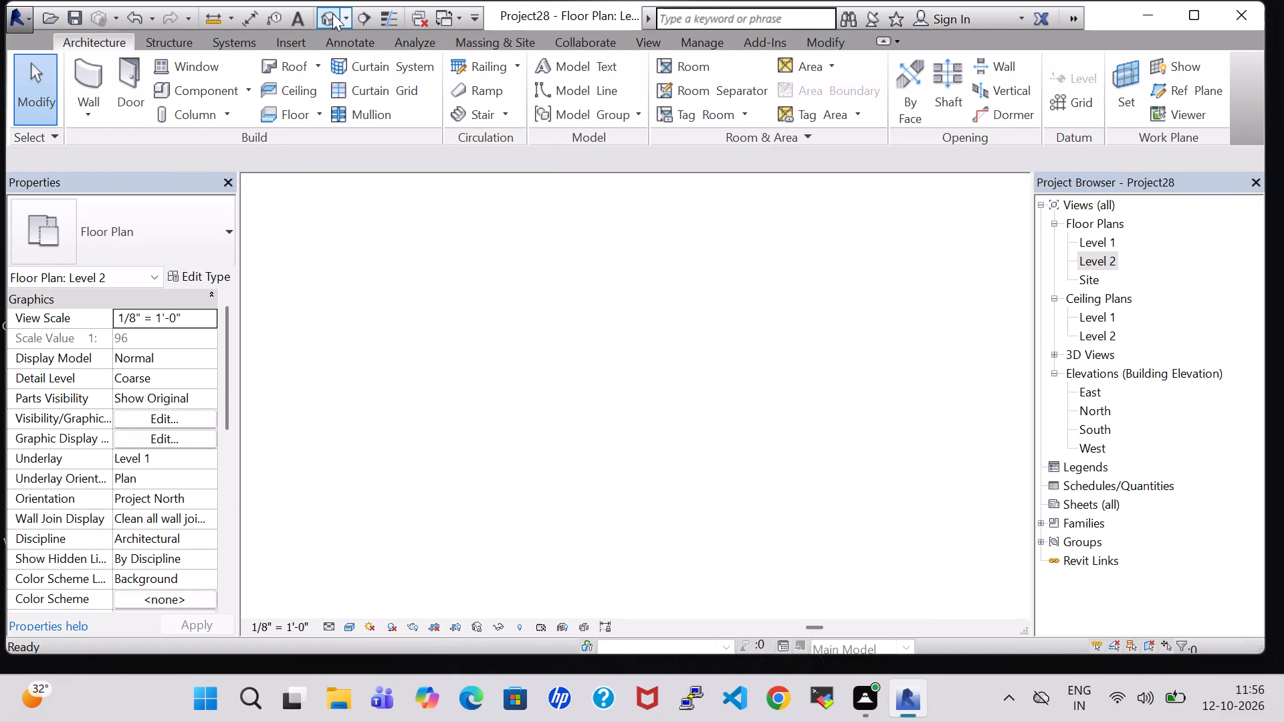
pyautogui.keyDown('shift'); pyautogui.moveTo(754, 247); pyautogui.dragTo(637, 267, button='middle'); pyautogui.keyUp('shift')
pyautogui.moveTo(619, 546); pyautogui.dragTo(646, 330, button='middle')
pyautogui.moveTo(646, 313); pyautogui.dragTo(648, 297, button='middle')
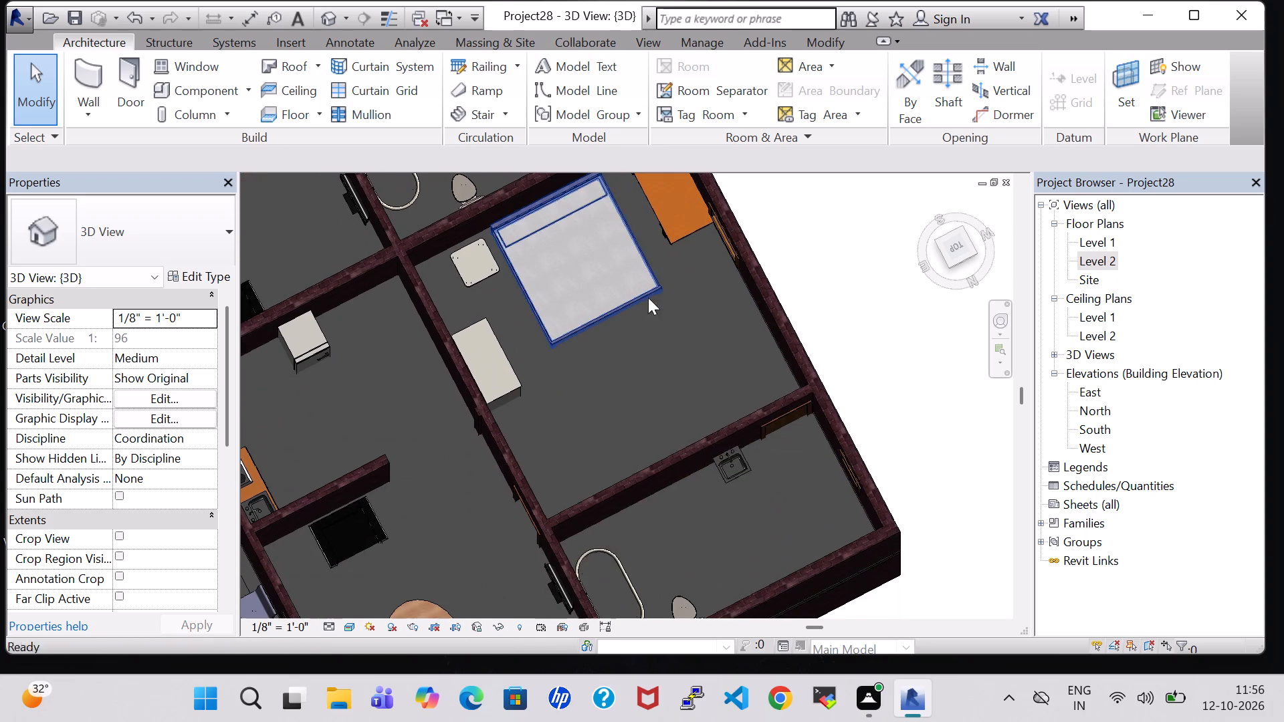
pyautogui.moveTo(490, 535); pyautogui.dragTo(560, 424, button='middle')
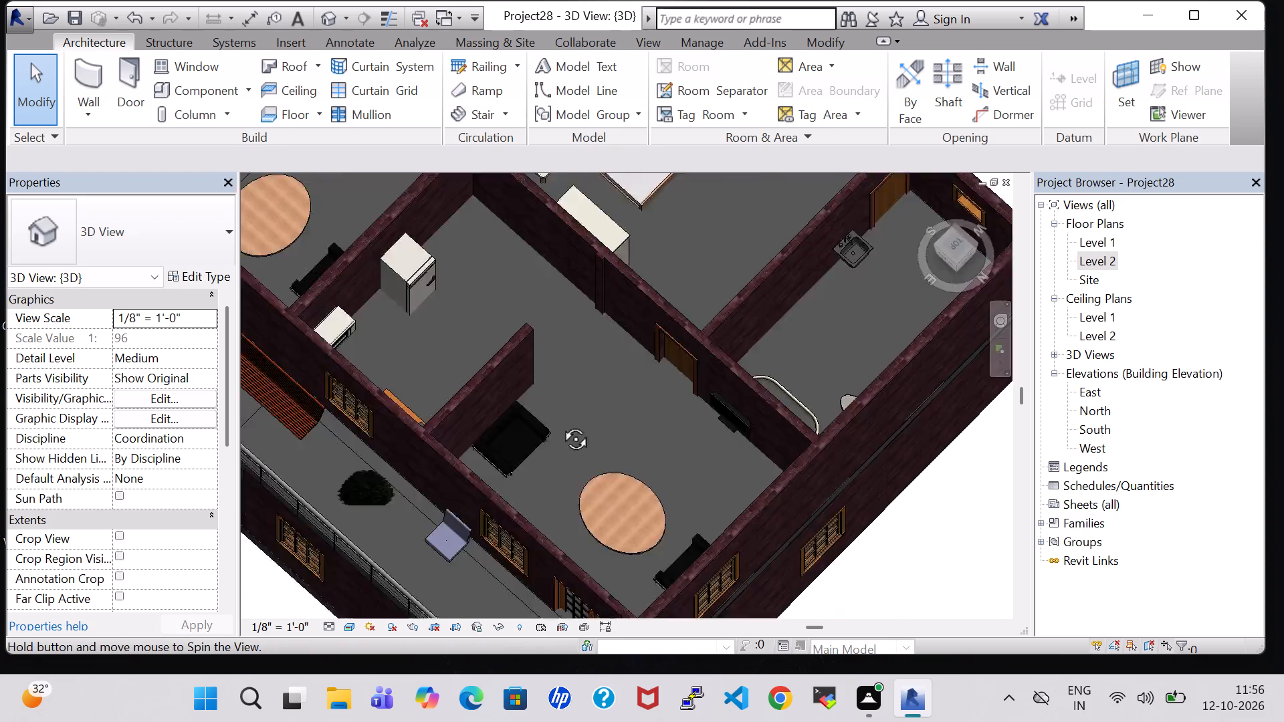
pyautogui.moveTo(560, 424); pyautogui.dragTo(562, 416, button='middle')
pyautogui.keyDown('shift'); pyautogui.moveTo(671, 250); pyautogui.dragTo(688, 342, button='middle'); pyautogui.keyUp('shift')
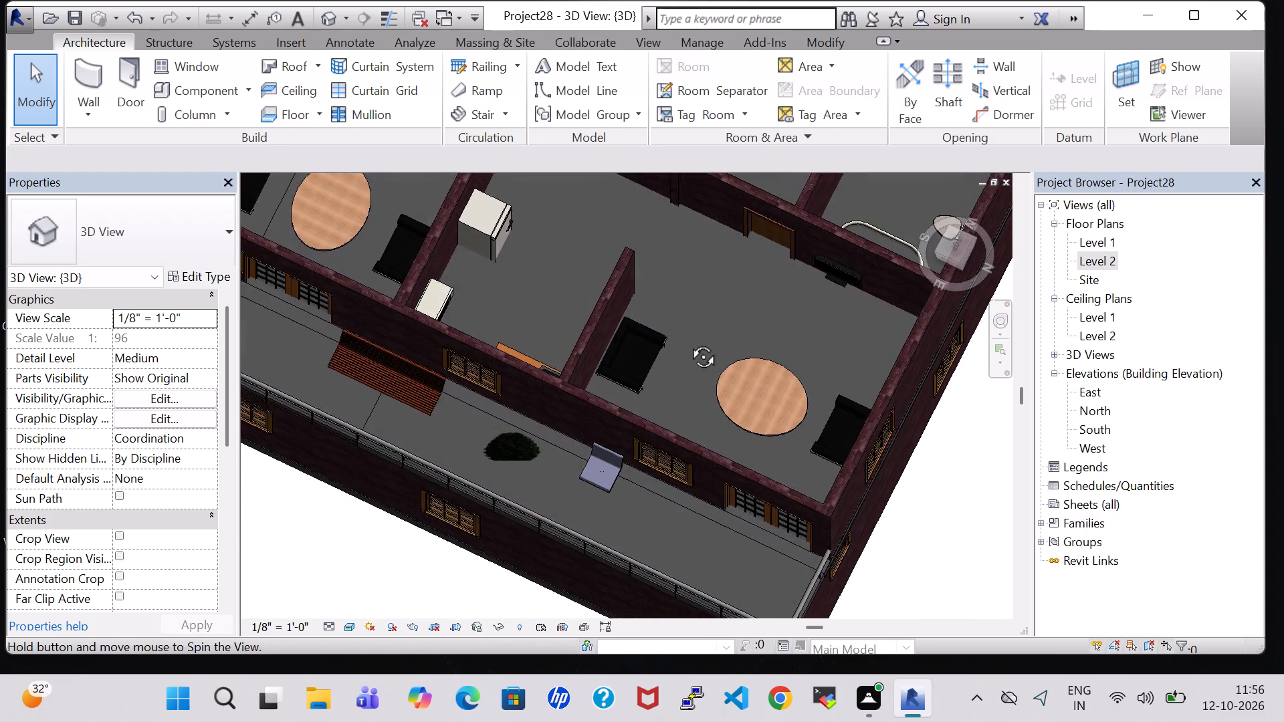
pyautogui.keyDown('shift'); pyautogui.moveTo(688, 342); pyautogui.dragTo(688, 383, button='middle'); pyautogui.keyUp('shift')
pyautogui.click(615, 379)
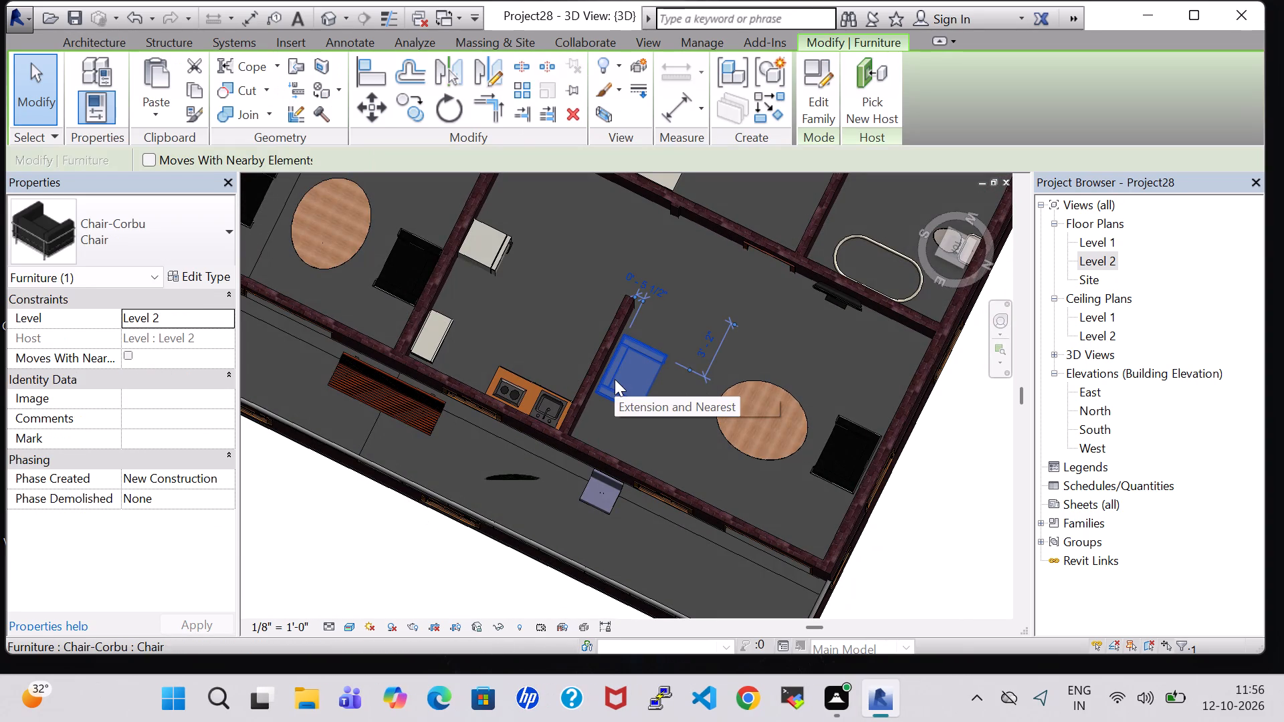
pyautogui.press('Up')
pyautogui.press('Up')
# Nudge the end-wall Corbu chair in the rear unit's Level 2 living room slightly toward the balcony wall.
pyautogui.click(859, 419)
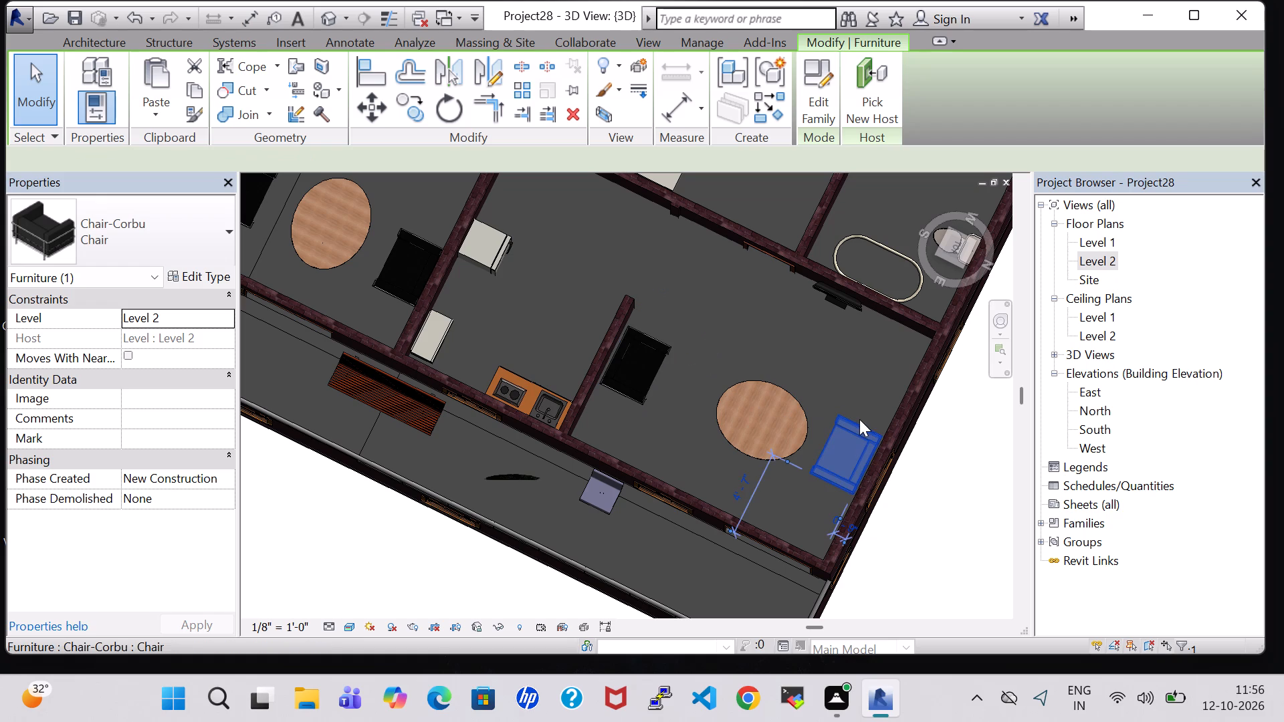
pyautogui.press('Down')
pyautogui.press('Down')
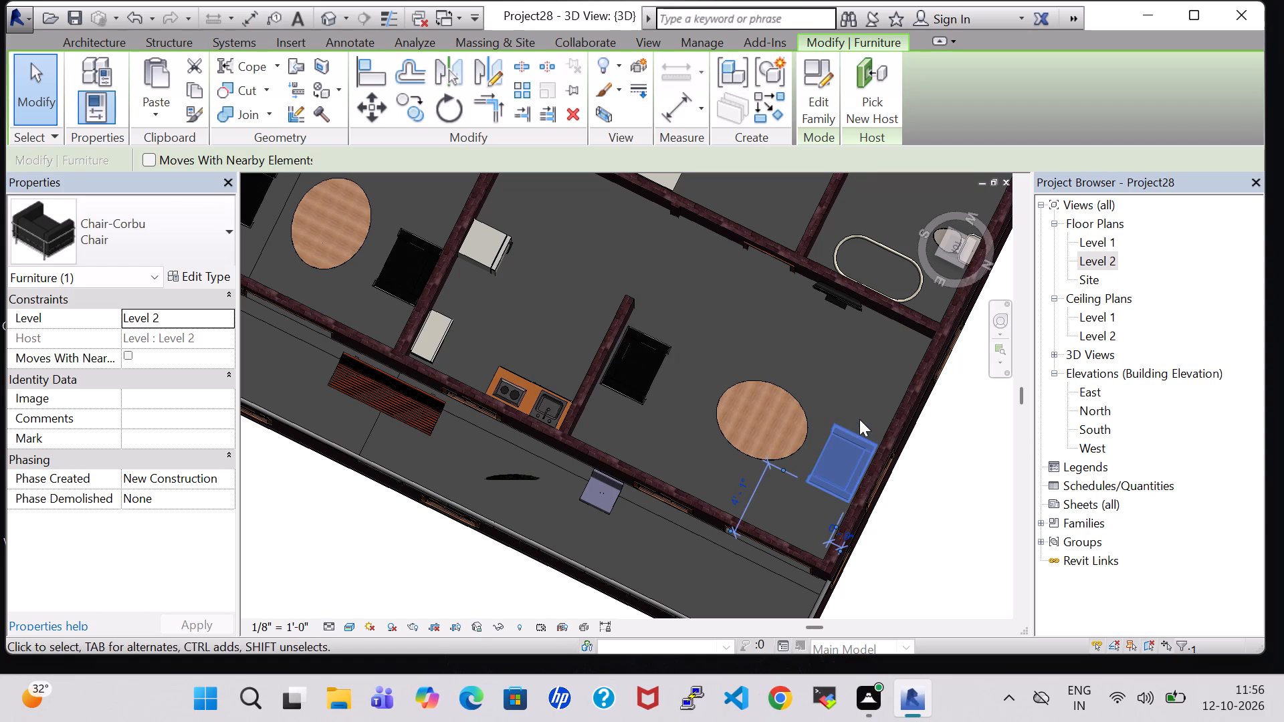
pyautogui.click(977, 439)
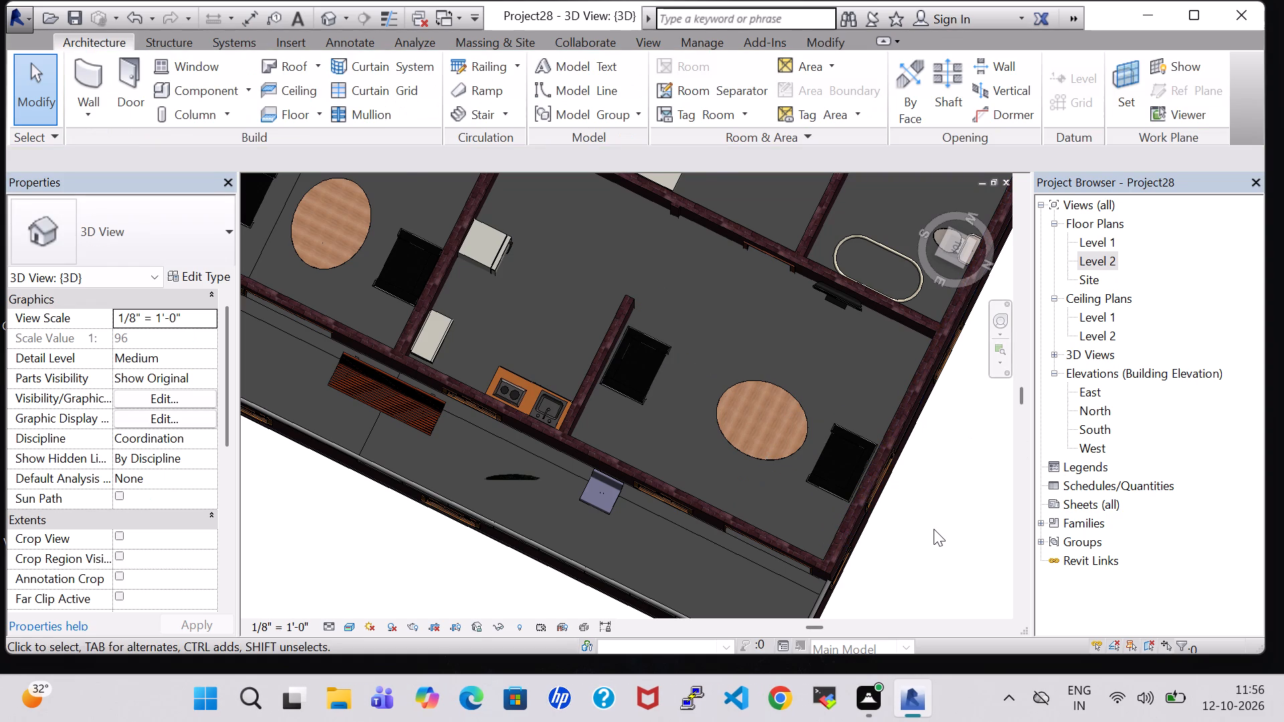
# Examine the rear unit's Level 2 living room in 3D, checking the chairs, elliptical table, flat-screen TV and adjoining balcony.
pyautogui.scroll(1, 934, 529)
pyautogui.keyDown('shift'); pyautogui.moveTo(934, 529); pyautogui.dragTo(937, 418, button='middle'); pyautogui.keyUp('shift')
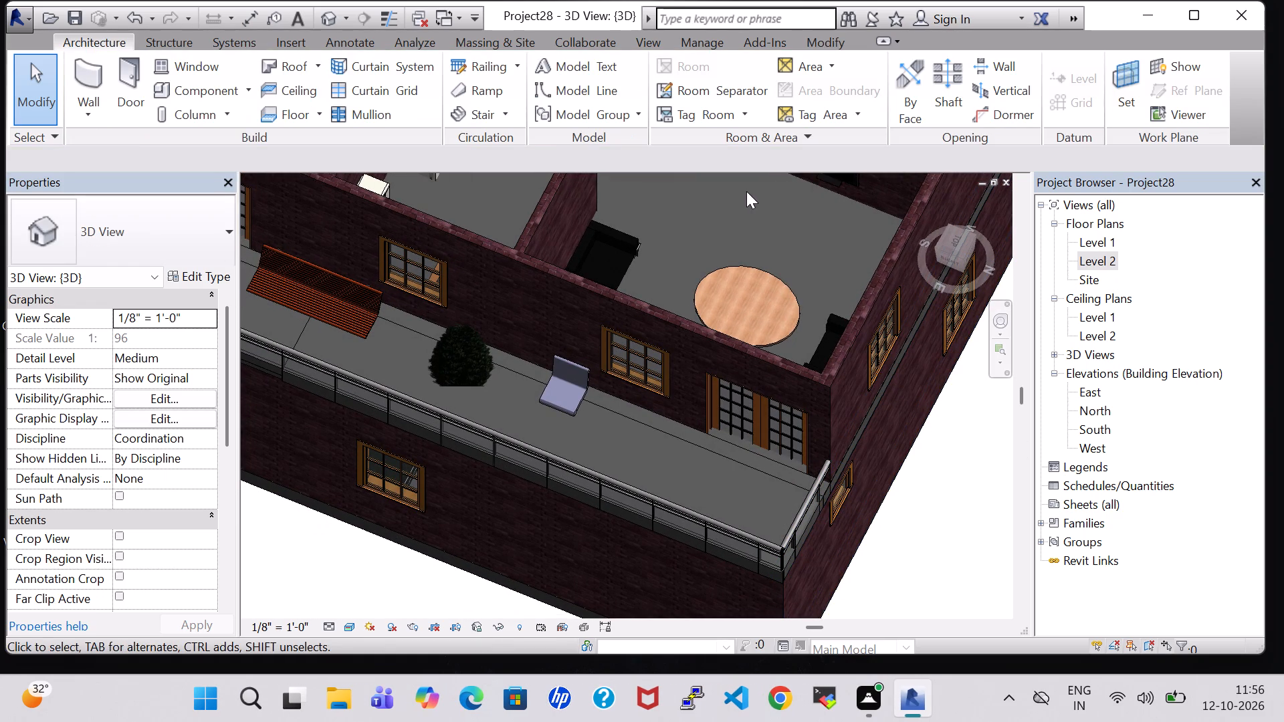
pyautogui.moveTo(746, 191); pyautogui.dragTo(772, 279, button='middle')
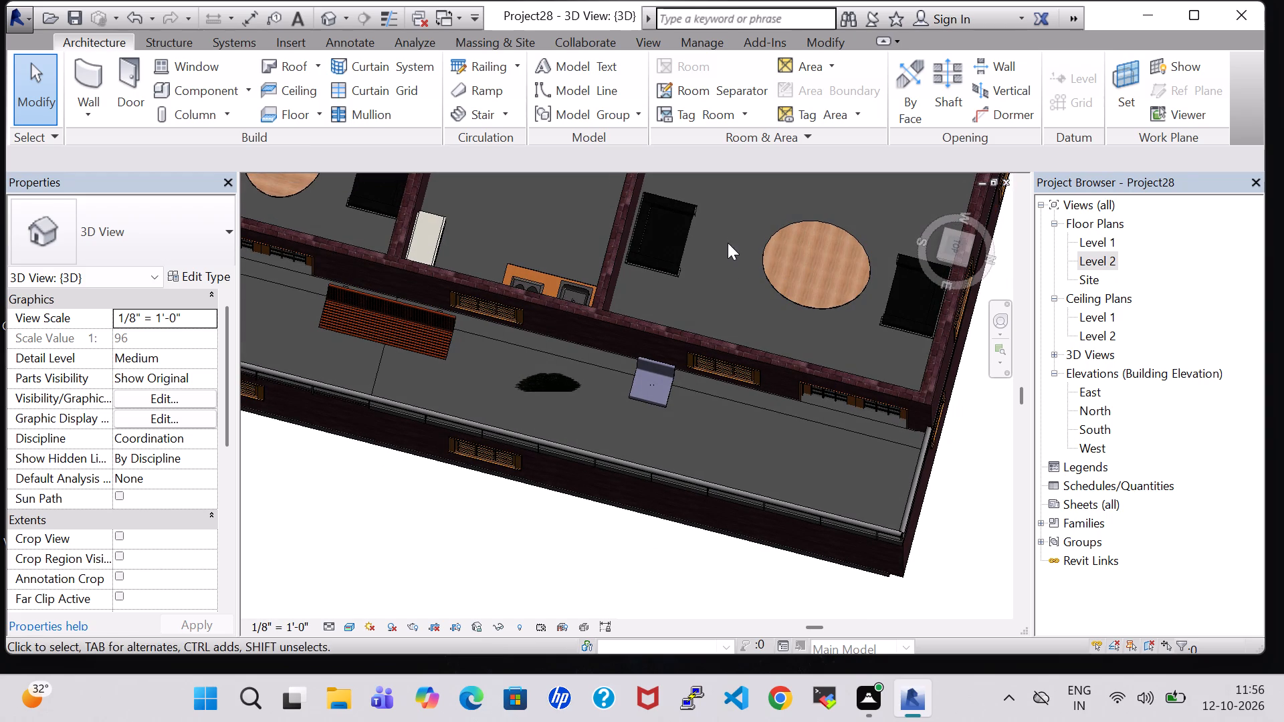
pyautogui.moveTo(728, 241); pyautogui.dragTo(604, 461, button='middle')
pyautogui.scroll(1, 604, 461)
pyautogui.keyDown('shift'); pyautogui.moveTo(647, 427); pyautogui.dragTo(639, 322, button='middle'); pyautogui.keyUp('shift')
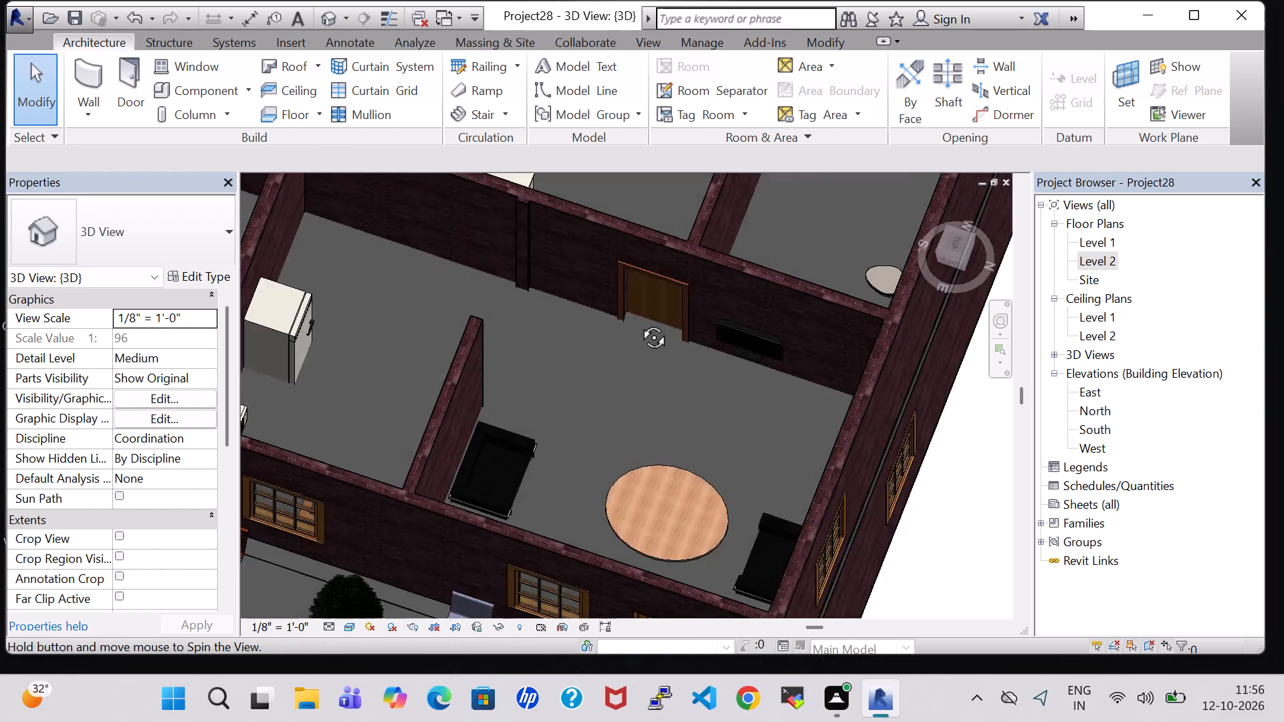
pyautogui.keyDown('shift'); pyautogui.moveTo(639, 322); pyautogui.dragTo(638, 285, button='middle'); pyautogui.keyUp('shift')
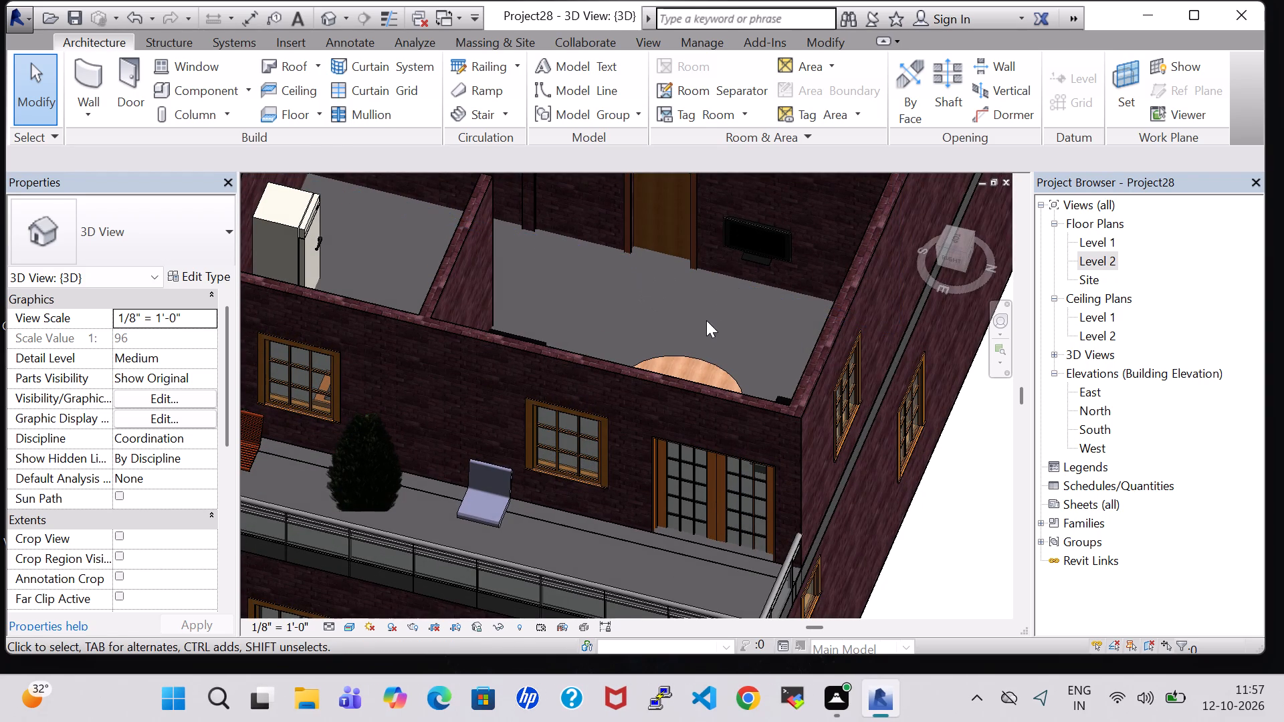
pyautogui.click(773, 255)
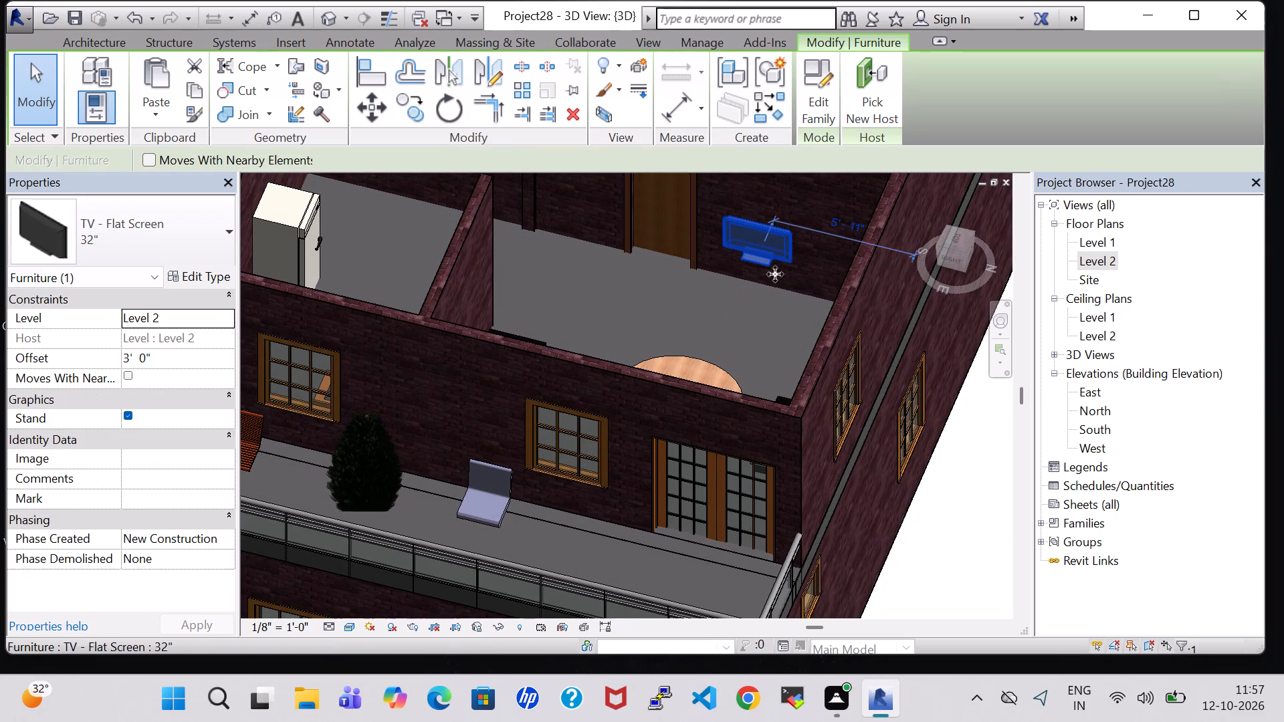
pyautogui.click(771, 342)
pyautogui.keyDown('shift'); pyautogui.moveTo(771, 342); pyautogui.dragTo(754, 426, button='middle'); pyautogui.keyUp('shift')
pyautogui.keyDown('shift'); pyautogui.moveTo(502, 439); pyautogui.dragTo(543, 382, button='middle'); pyautogui.keyUp('shift')
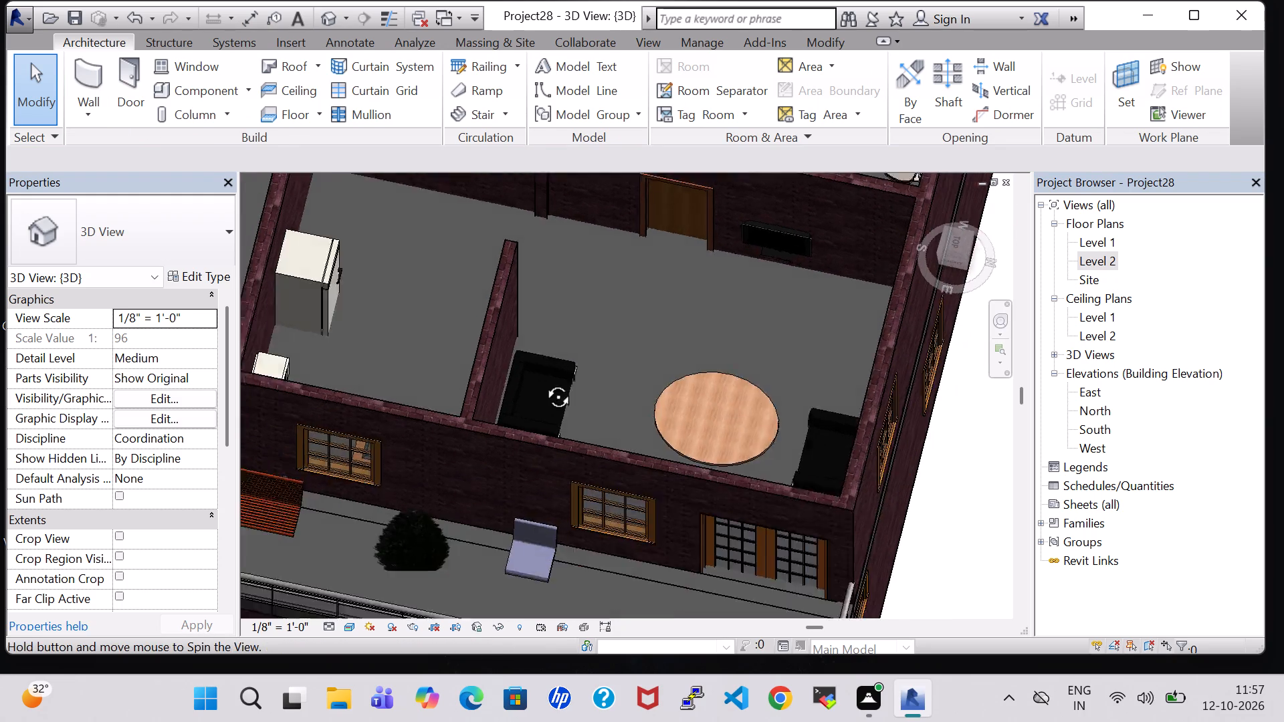
pyautogui.keyDown('shift'); pyautogui.moveTo(543, 382); pyautogui.dragTo(543, 380, button='middle'); pyautogui.keyUp('shift')
pyautogui.scroll(1, 810, 452)
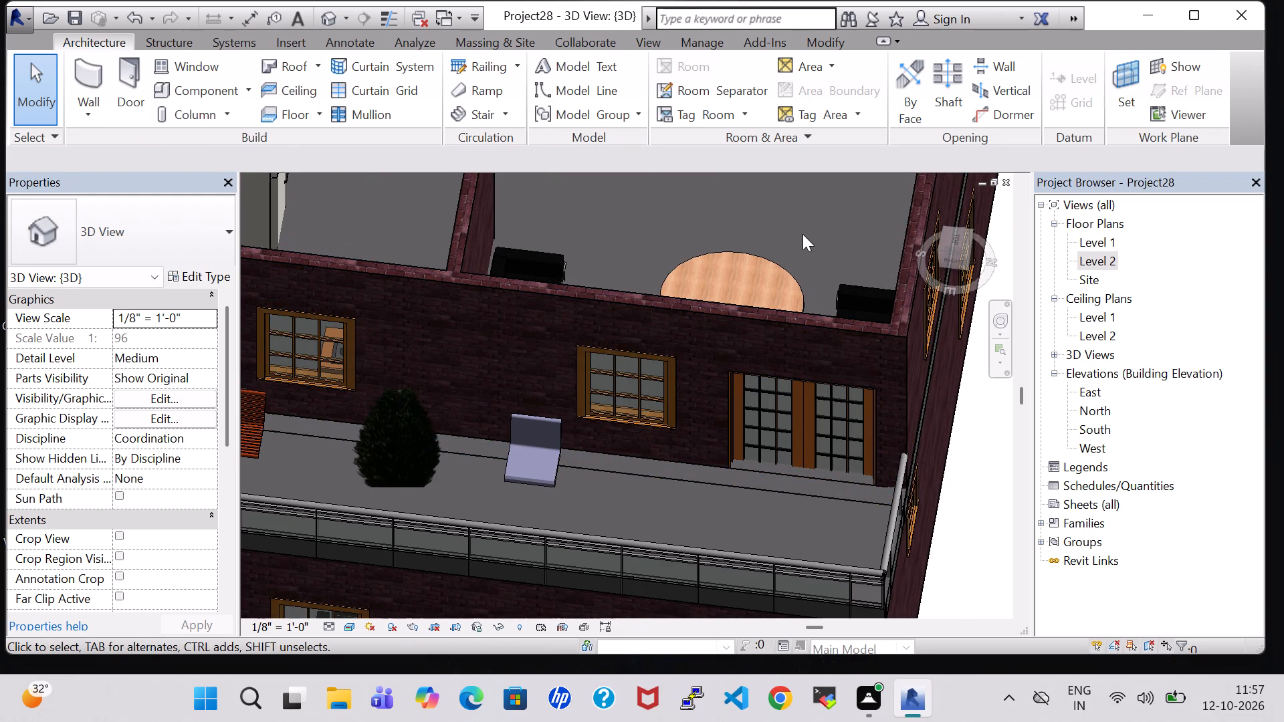
pyautogui.scroll(-1, 802, 234)
pyautogui.keyDown('shift'); pyautogui.moveTo(802, 234); pyautogui.dragTo(792, 340, button='middle'); pyautogui.keyUp('shift')
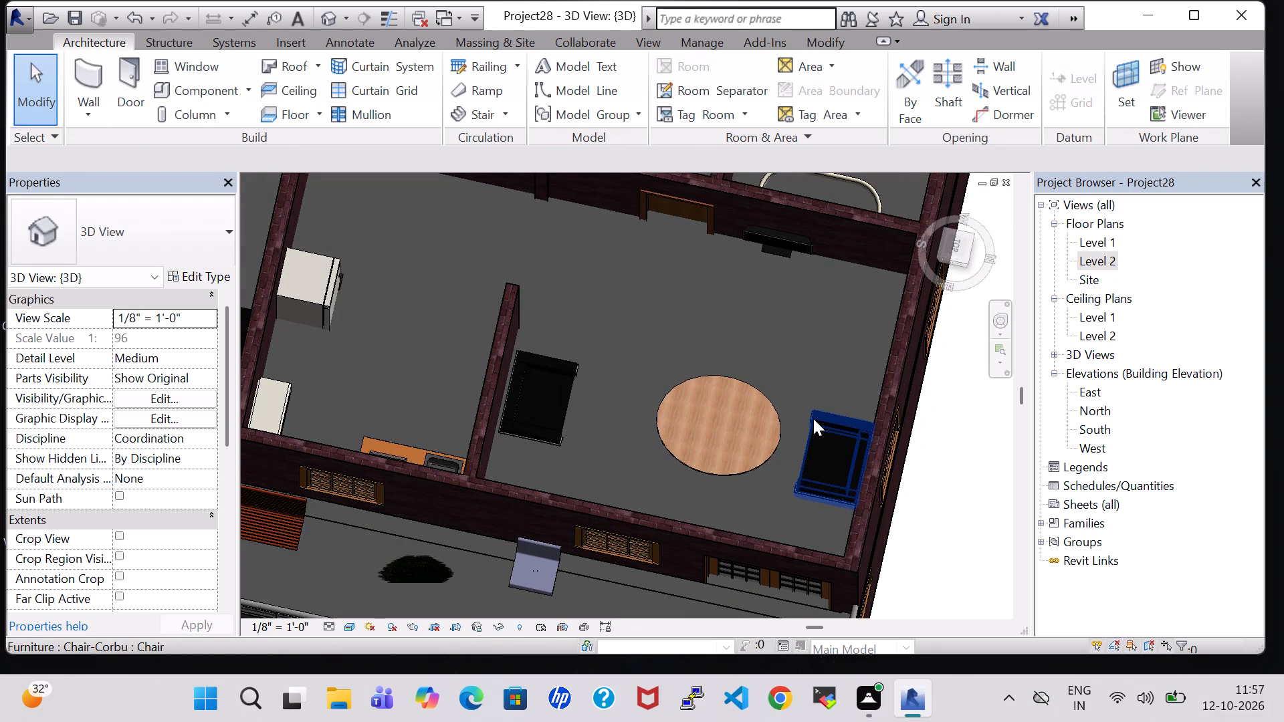
# Nudge the end-wall Corbu chair away from the balcony wall, toward the TV side of the rear unit's Level 2 living room.
pyautogui.click(813, 418)
pyautogui.press('Up')
pyautogui.press('Up')
pyautogui.press('Up')
pyautogui.press('Up')
pyautogui.press('Up')
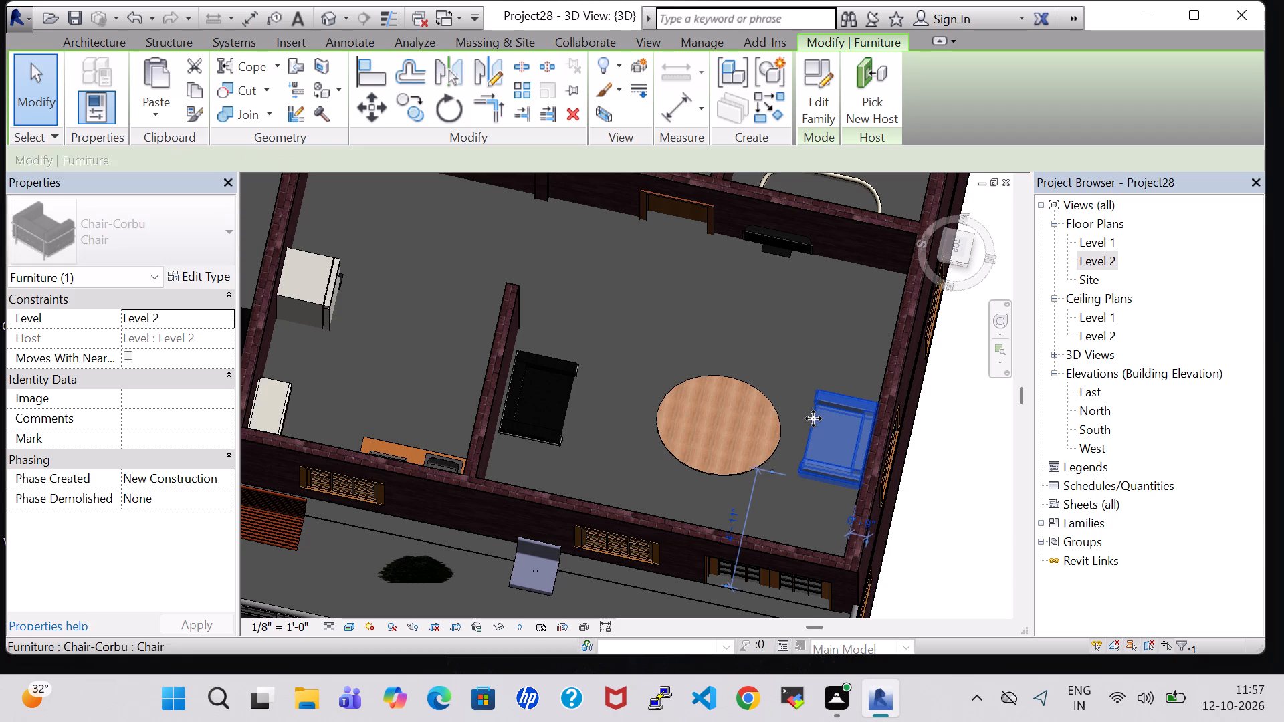
pyautogui.press('Up')
pyautogui.press('Up')
# Nudge the Corbu chair beside the rear unit's kitchen partition toward the TV wall and slightly closer to the partition.
pyautogui.click(543, 380)
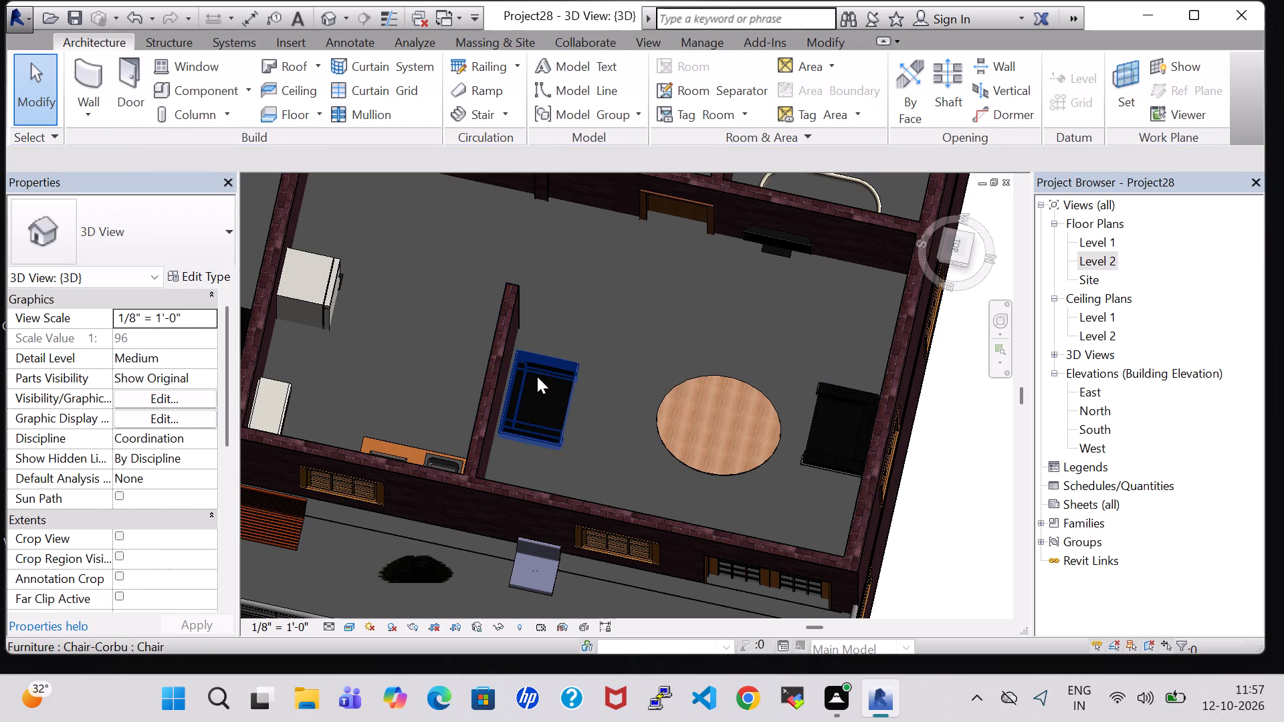
pyautogui.click(532, 375)
pyautogui.press('Right')
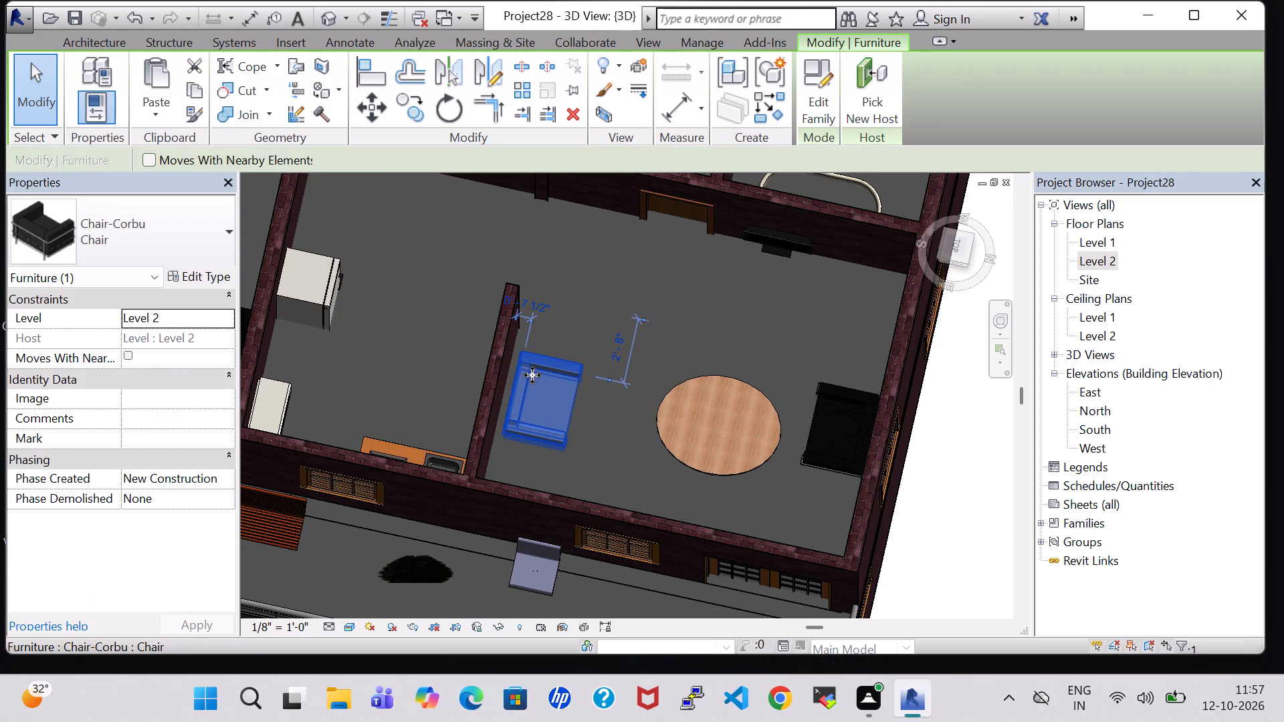
pyautogui.press('Left')
pyautogui.press('Left')
pyautogui.press('Up')
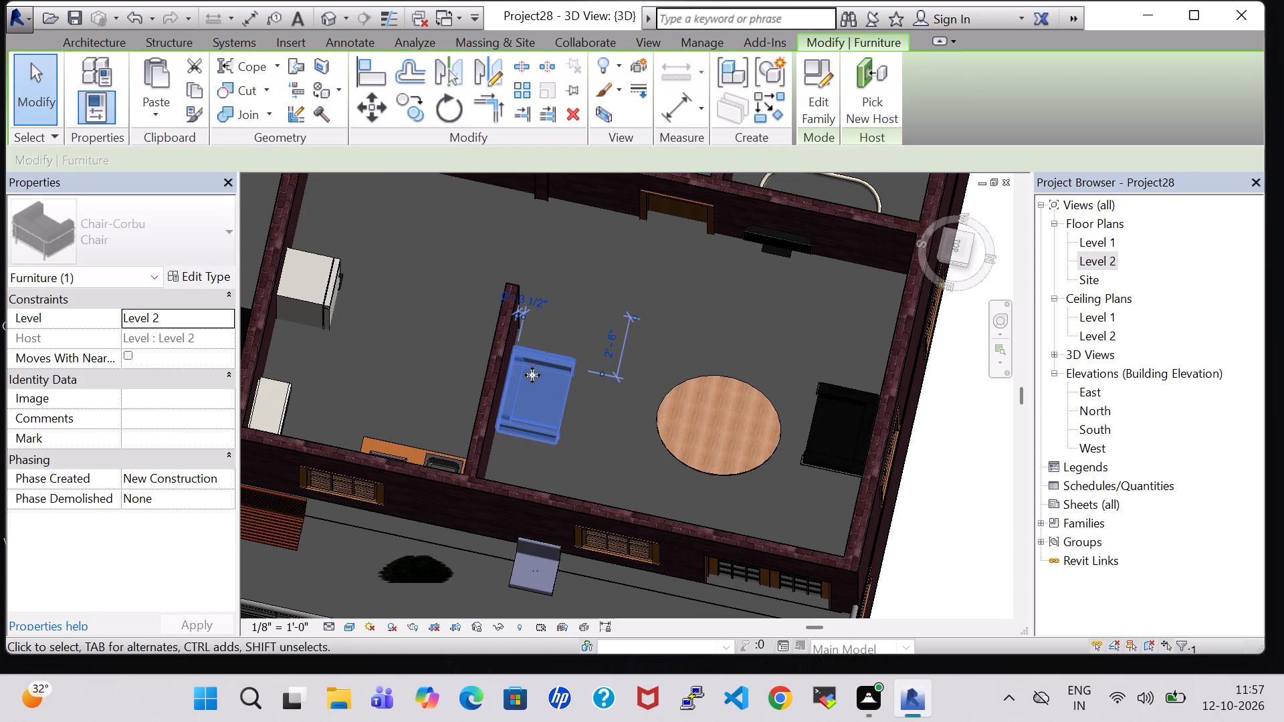
pyautogui.press('Up')
pyautogui.press('Up')
pyautogui.press('Up')
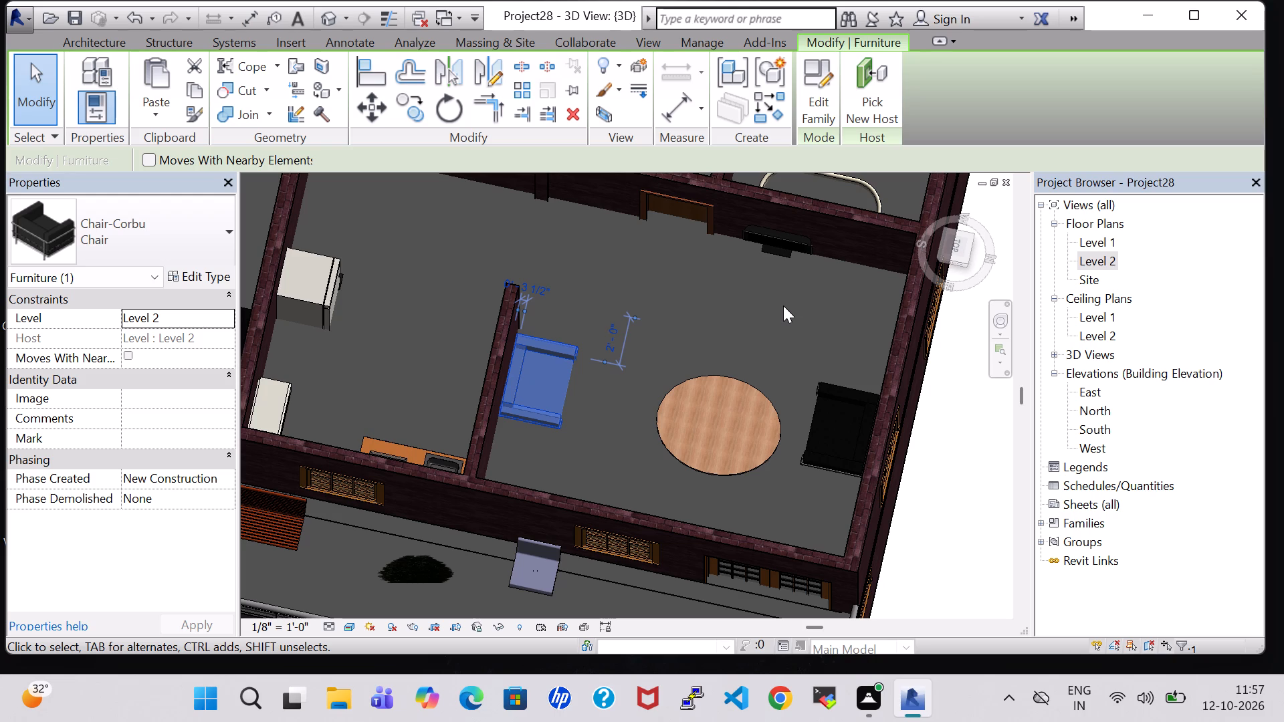
pyautogui.press('Up')
pyautogui.keyDown('shift'); pyautogui.moveTo(766, 310); pyautogui.dragTo(730, 306, button='middle'); pyautogui.keyUp('shift')
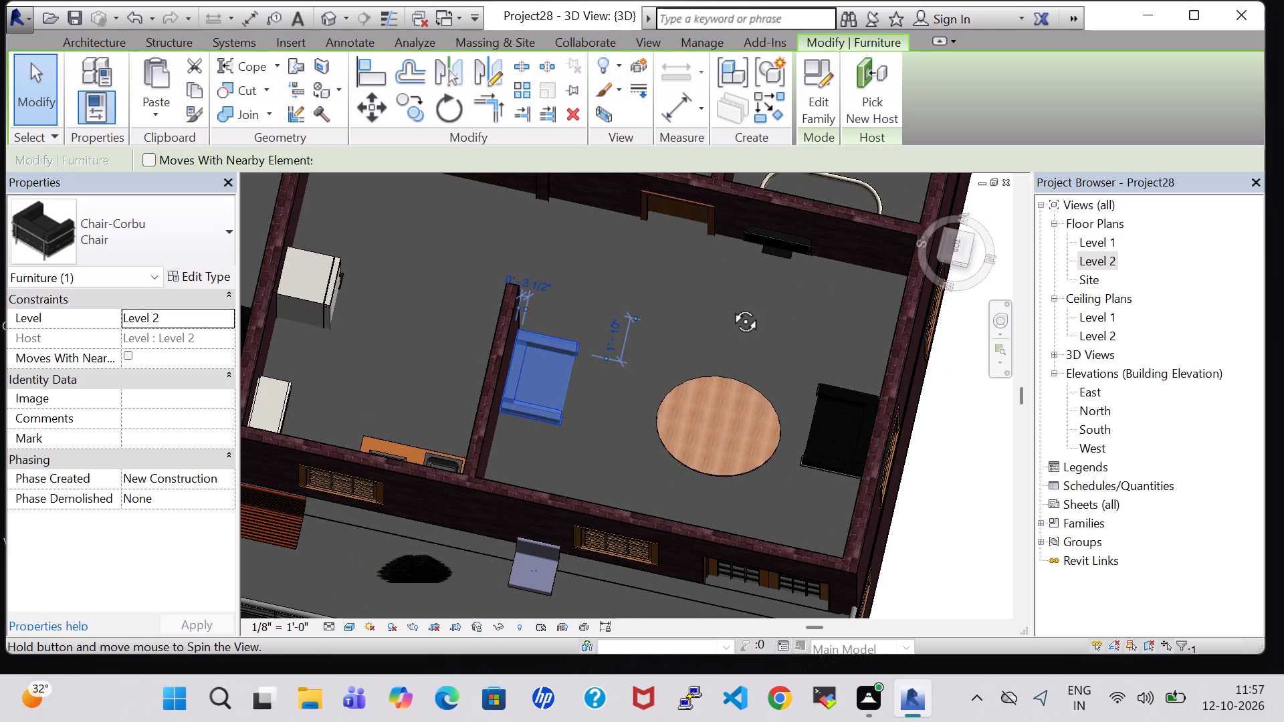
pyautogui.keyDown('shift'); pyautogui.moveTo(730, 306); pyautogui.dragTo(585, 209, button='middle'); pyautogui.keyUp('shift')
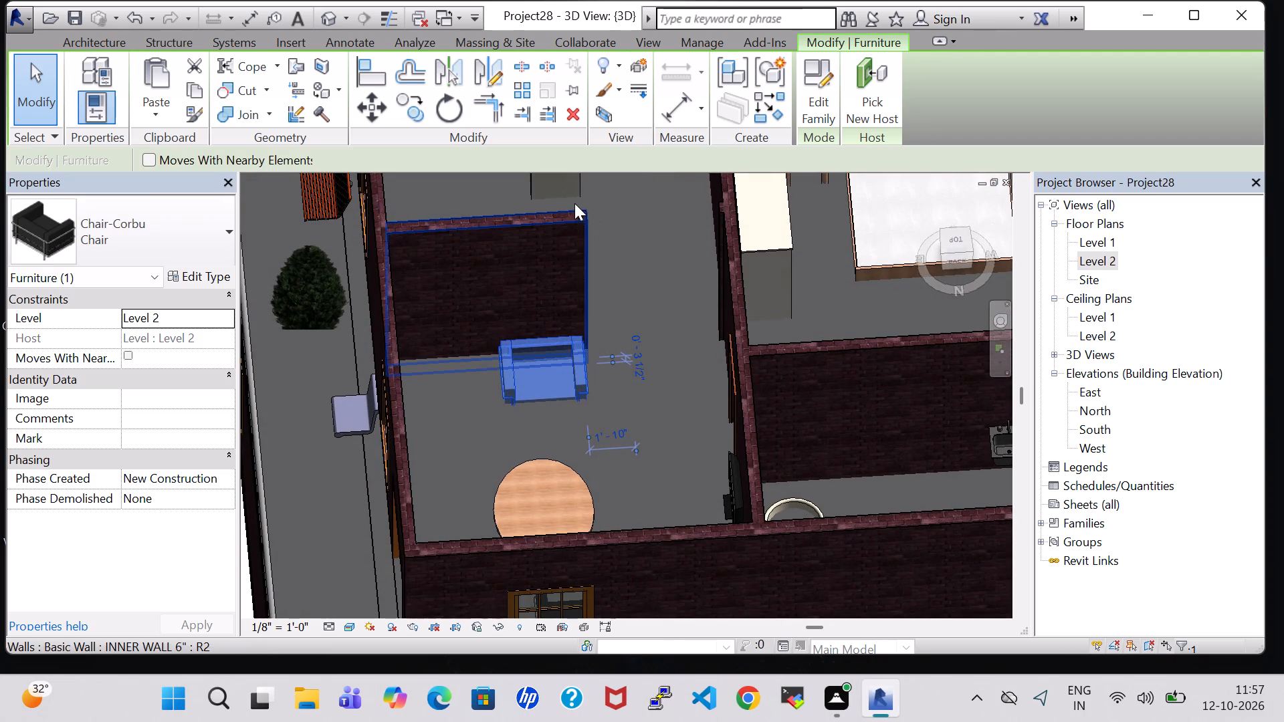
pyautogui.press('Right')
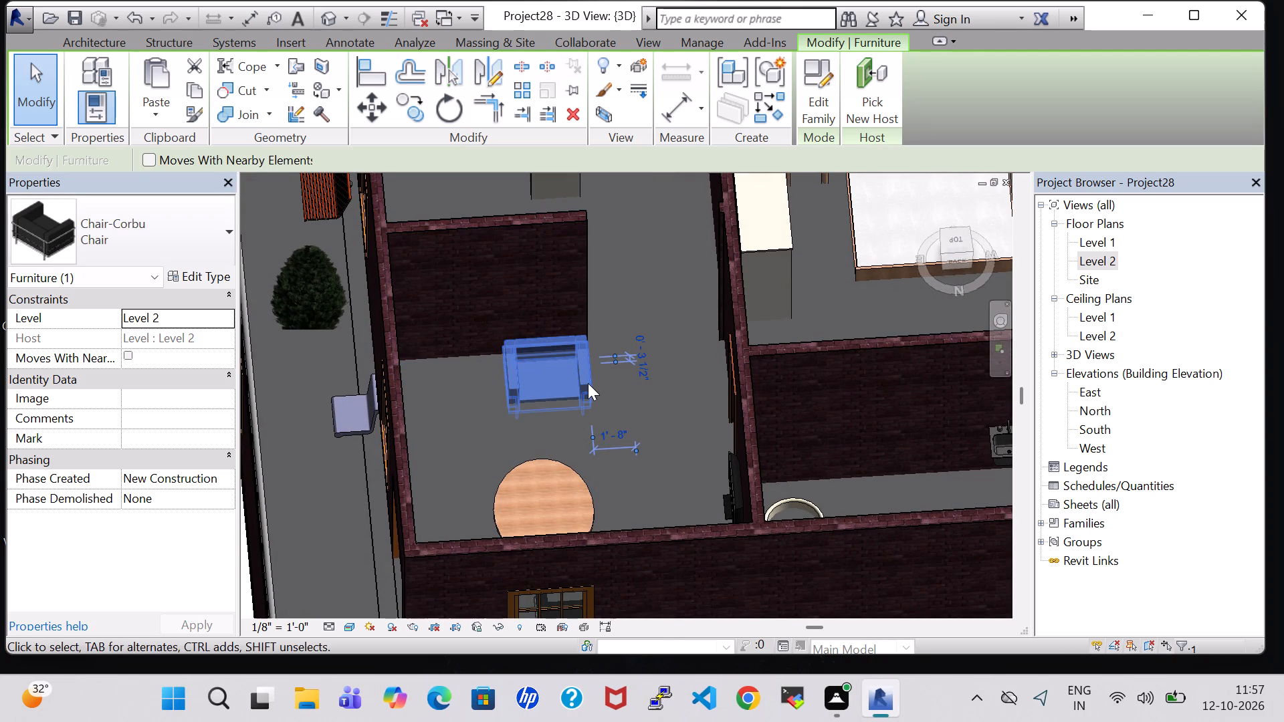
pyautogui.press('Left')
pyautogui.click(660, 410)
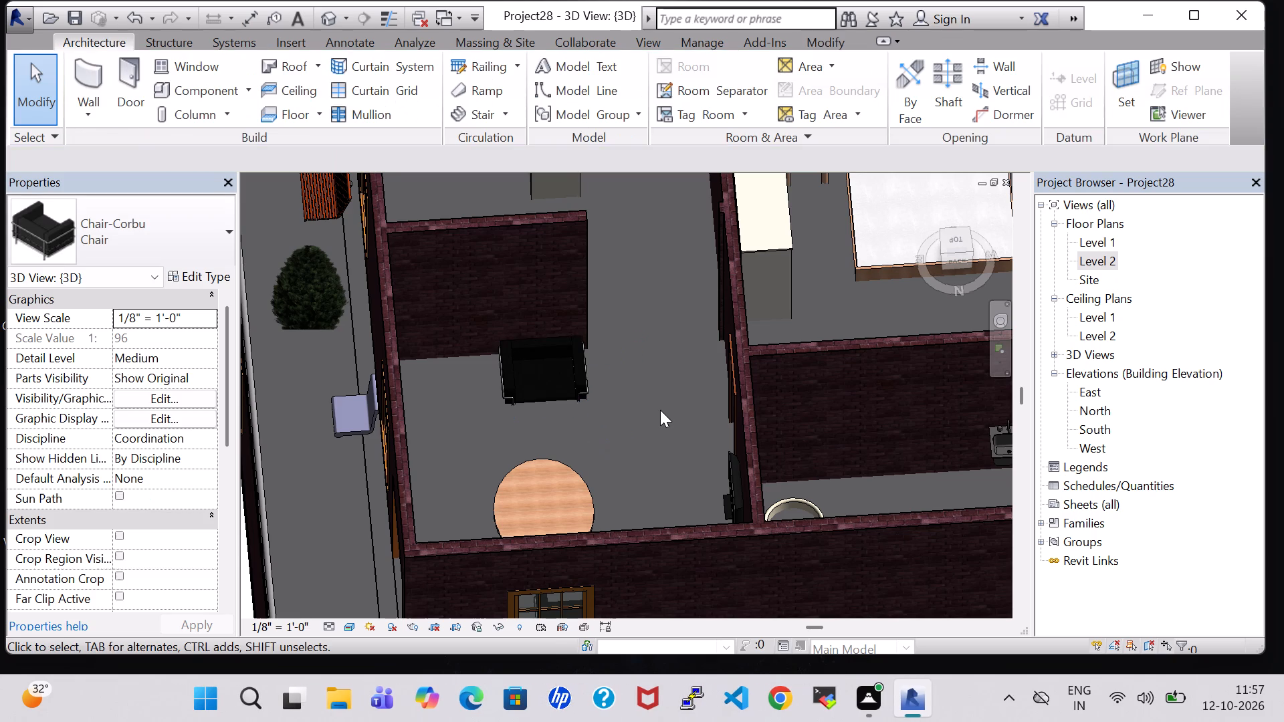
# Nudge the elliptical table in the rear unit's Level 2 living room toward the TV wall and slightly toward the kitchen partition.
pyautogui.keyDown('shift'); pyautogui.moveTo(647, 429); pyautogui.dragTo(666, 505, button='middle'); pyautogui.keyUp('shift')
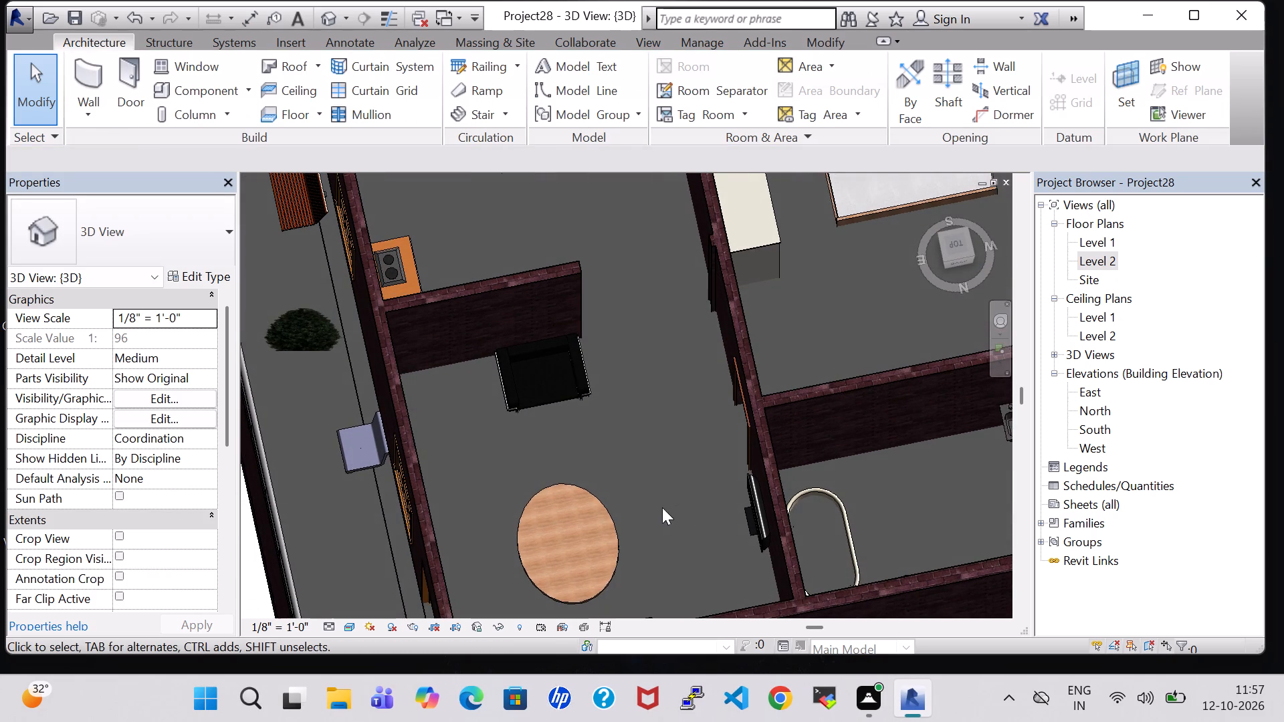
pyautogui.moveTo(648, 530); pyautogui.dragTo(620, 412, button='middle')
pyautogui.keyDown('shift'); pyautogui.middleClick(613, 402); pyautogui.keyUp('shift')
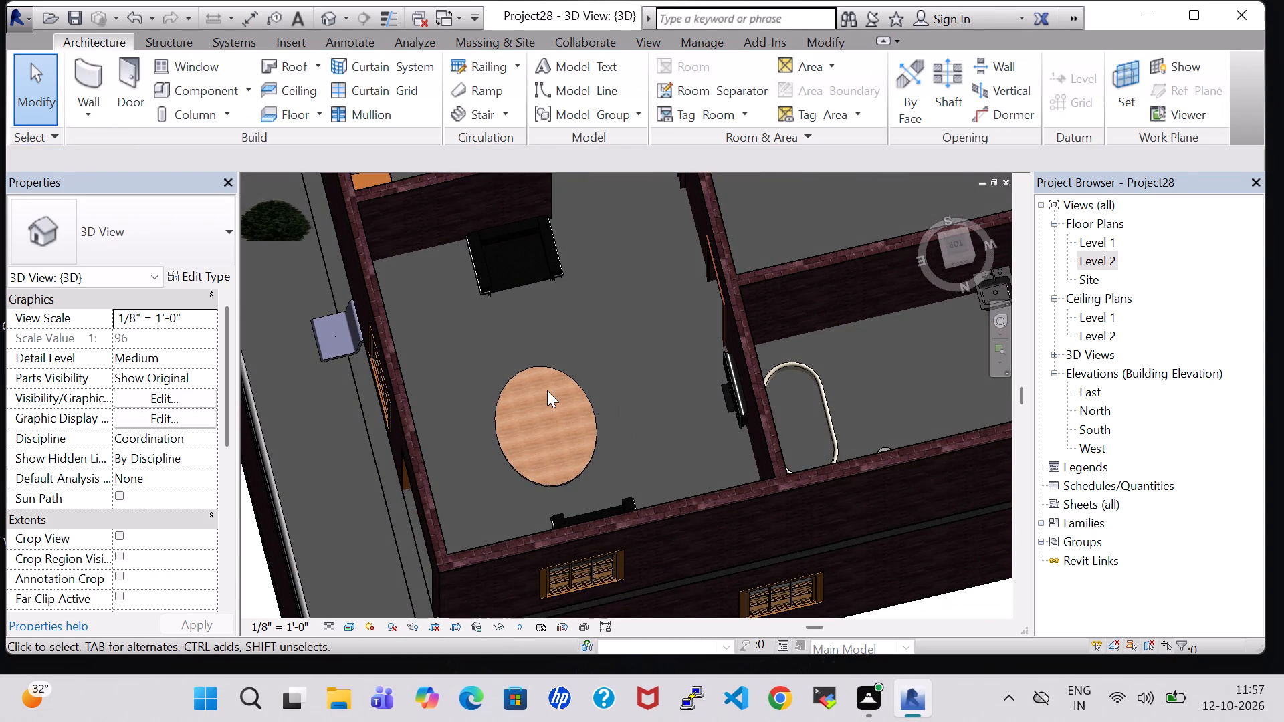
pyautogui.click(544, 371)
pyautogui.press('Right')
pyautogui.press('Right')
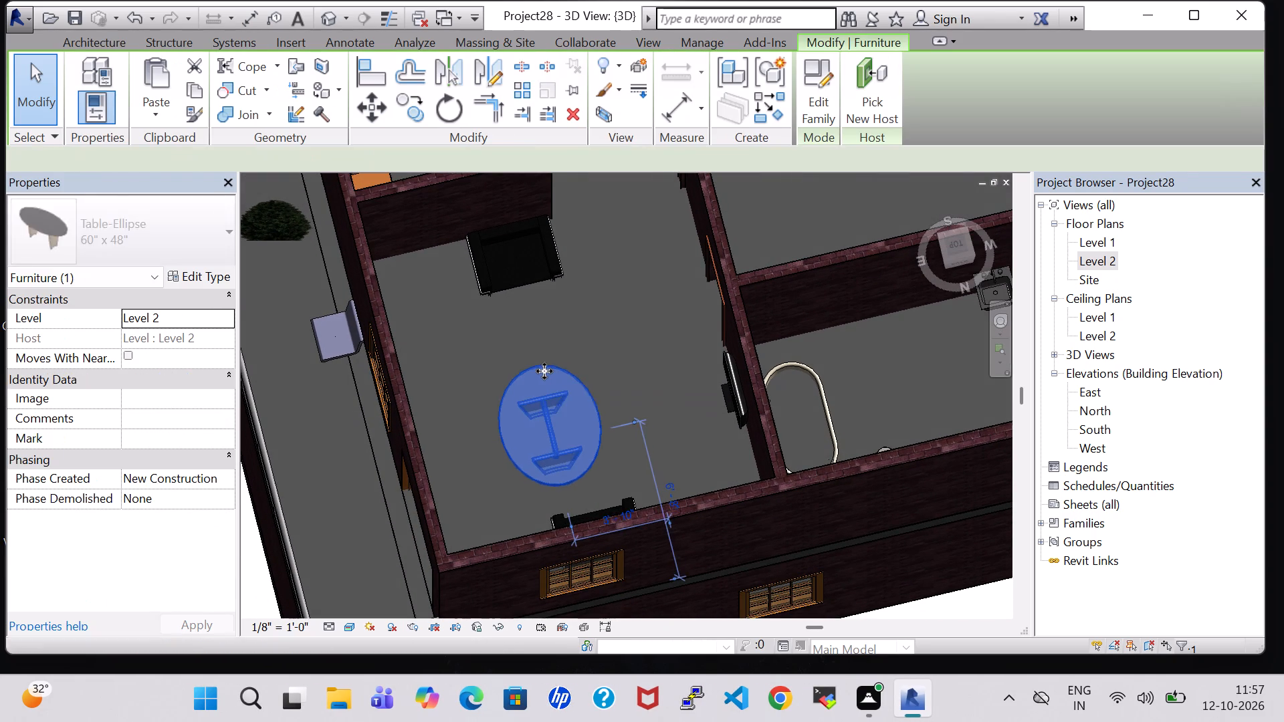
pyautogui.press('Right')
pyautogui.press('Right')
pyautogui.press('Up')
pyautogui.press('Up')
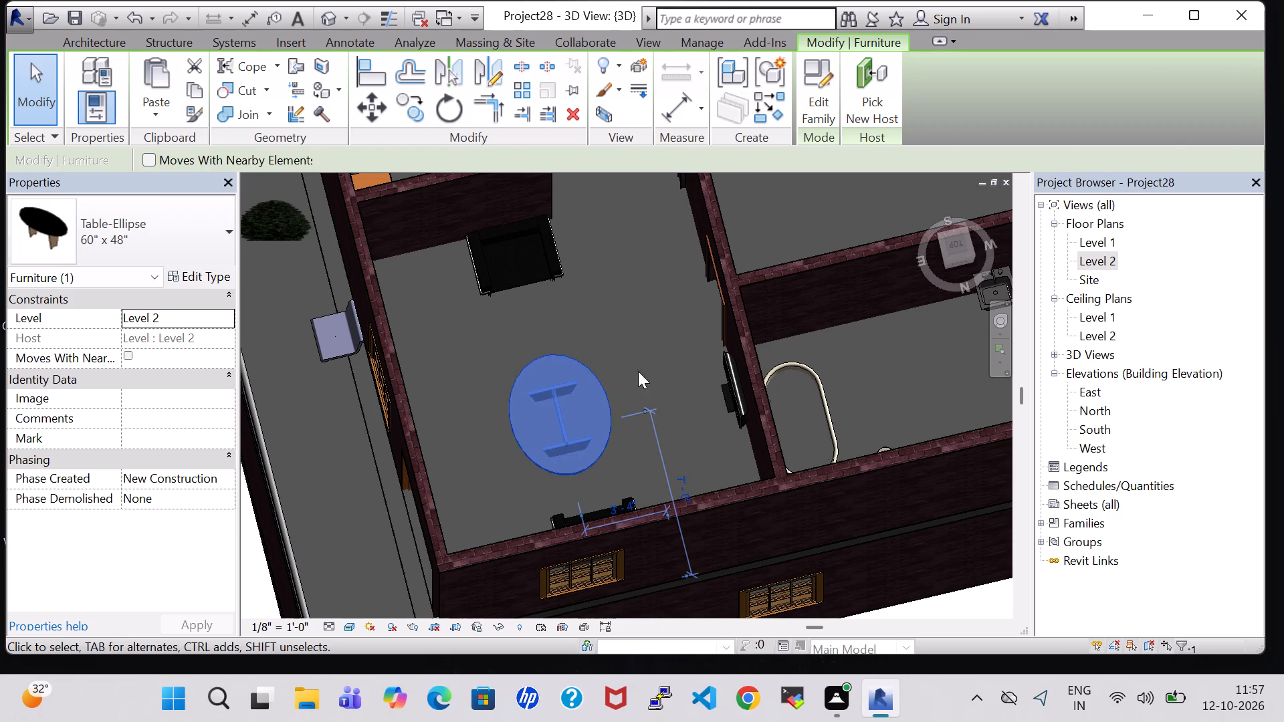
pyautogui.click(665, 376)
# Examine the rear unit in 3D, checking the balcony facade, kitchen and Level 2 living-room furniture layout from several angles.
pyautogui.scroll(-1, 665, 374)
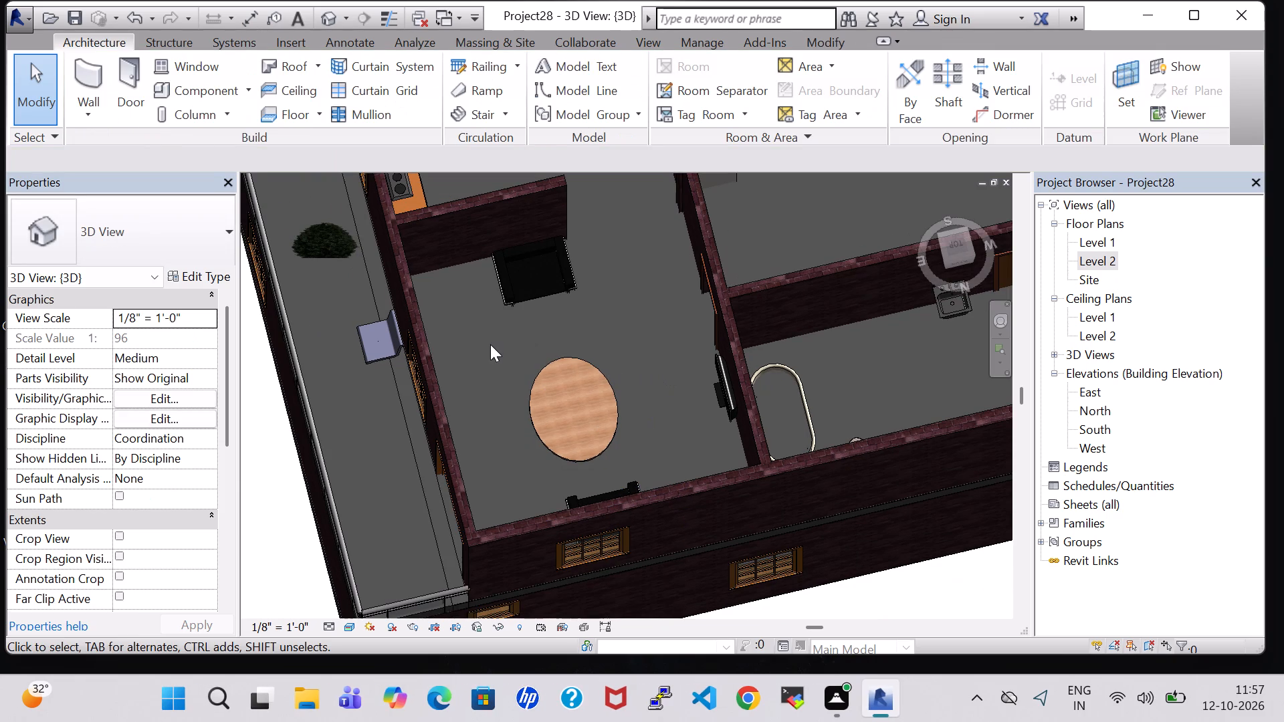
pyautogui.keyDown('shift'); pyautogui.moveTo(490, 344); pyautogui.dragTo(627, 214, button='middle'); pyautogui.keyUp('shift')
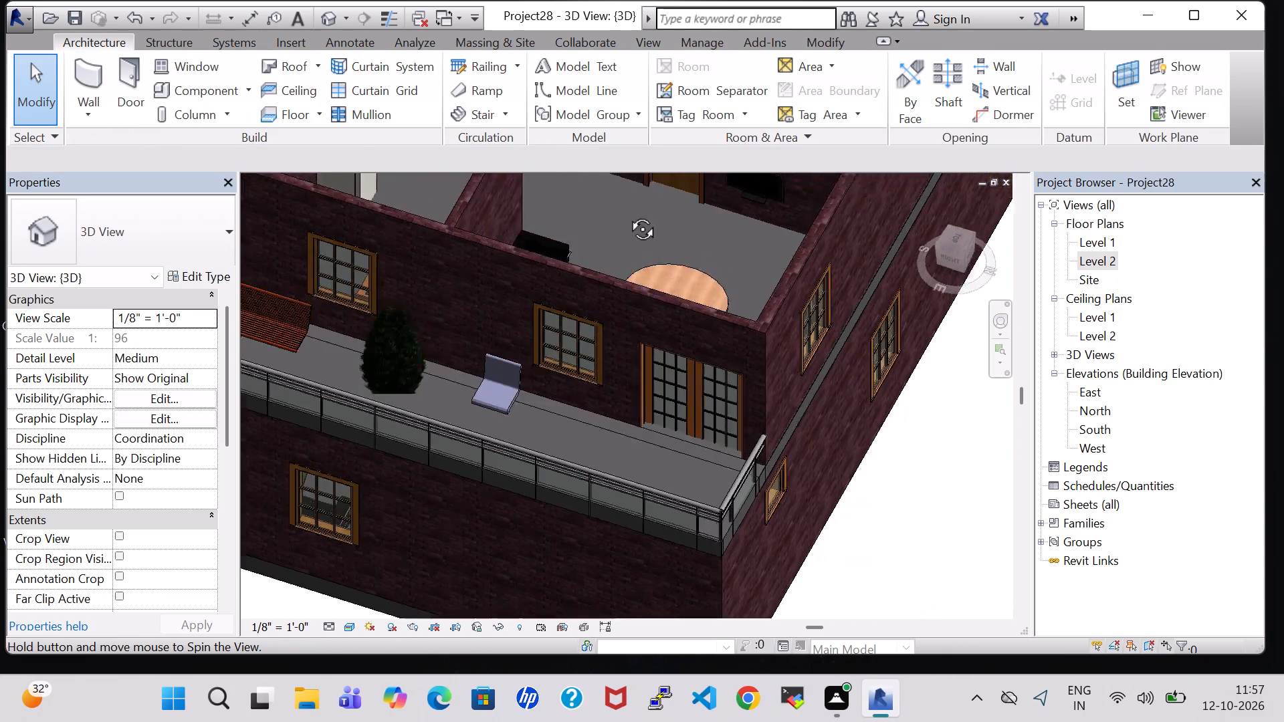
pyautogui.keyDown('shift'); pyautogui.moveTo(627, 214); pyautogui.dragTo(648, 157, button='middle'); pyautogui.keyUp('shift')
pyautogui.keyDown('shift'); pyautogui.moveTo(649, 157); pyautogui.dragTo(698, 170, button='middle'); pyautogui.keyUp('shift')
pyautogui.keyDown('shift'); pyautogui.middleClick(698, 170); pyautogui.keyUp('shift')
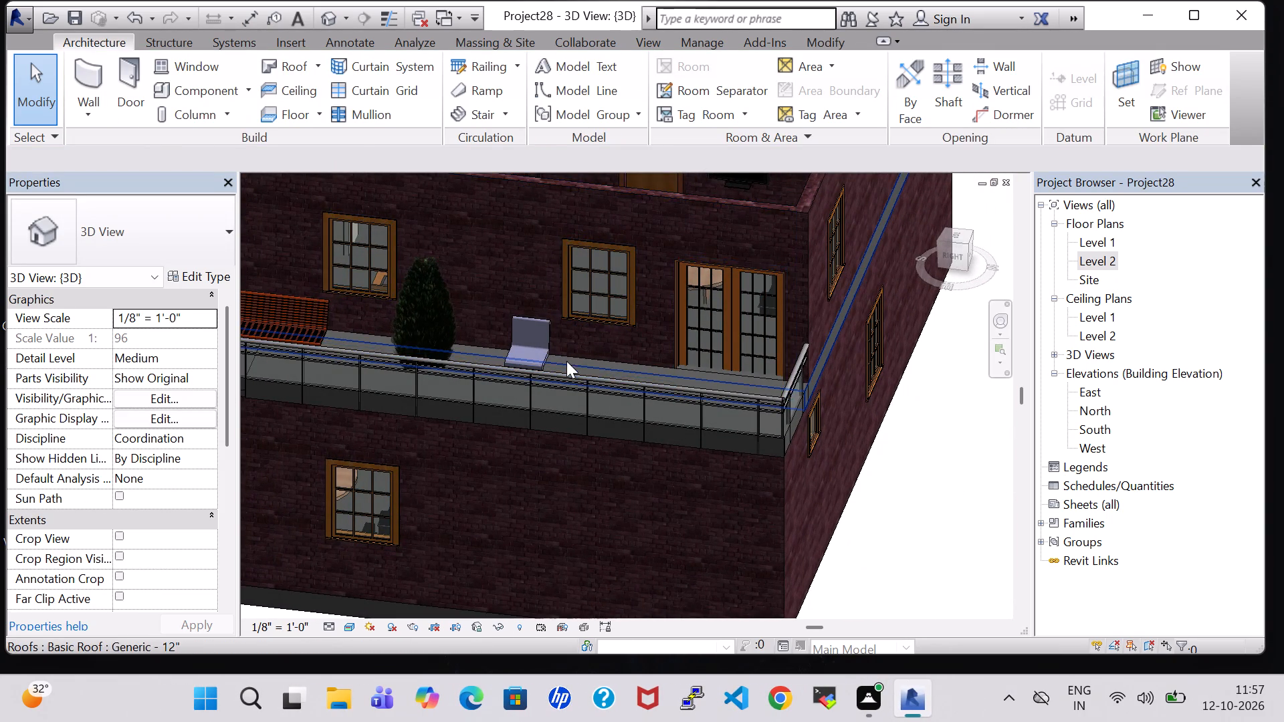
pyautogui.keyDown('shift'); pyautogui.moveTo(610, 350); pyautogui.dragTo(657, 344, button='middle'); pyautogui.keyUp('shift')
pyautogui.scroll(-1, 679, 246)
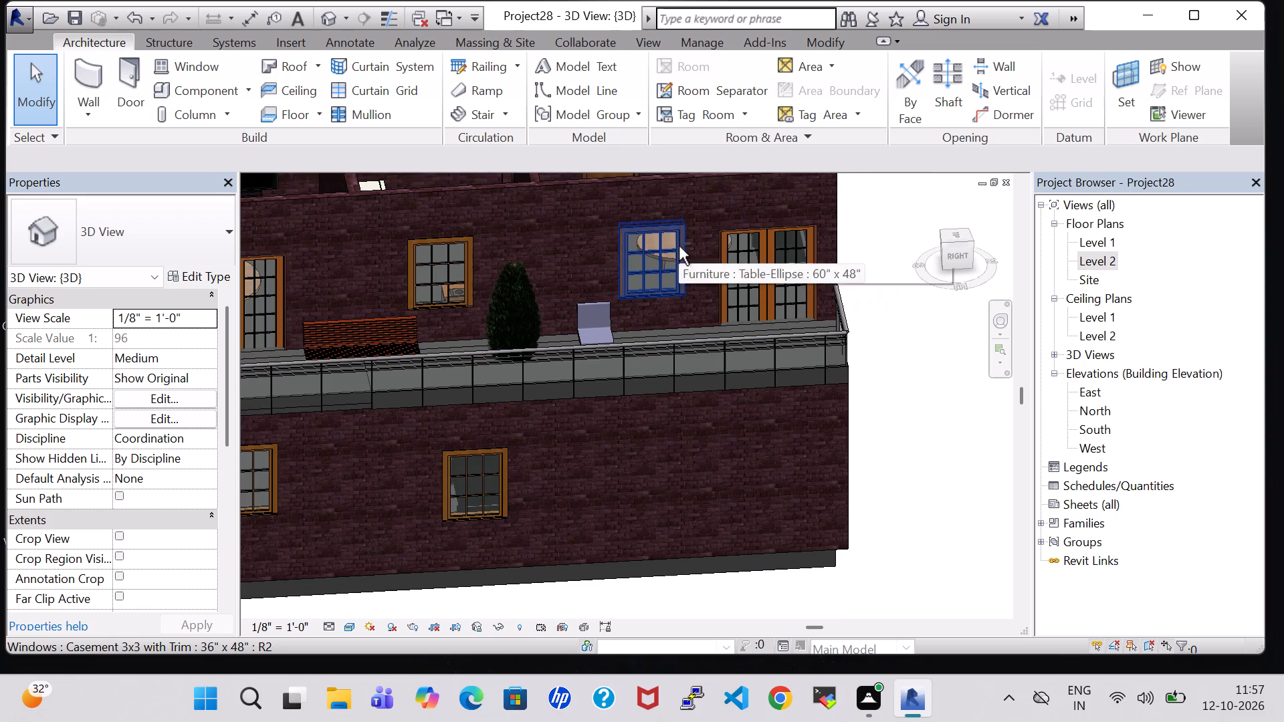
pyautogui.keyDown('shift'); pyautogui.moveTo(679, 246); pyautogui.dragTo(663, 374, button='middle'); pyautogui.keyUp('shift')
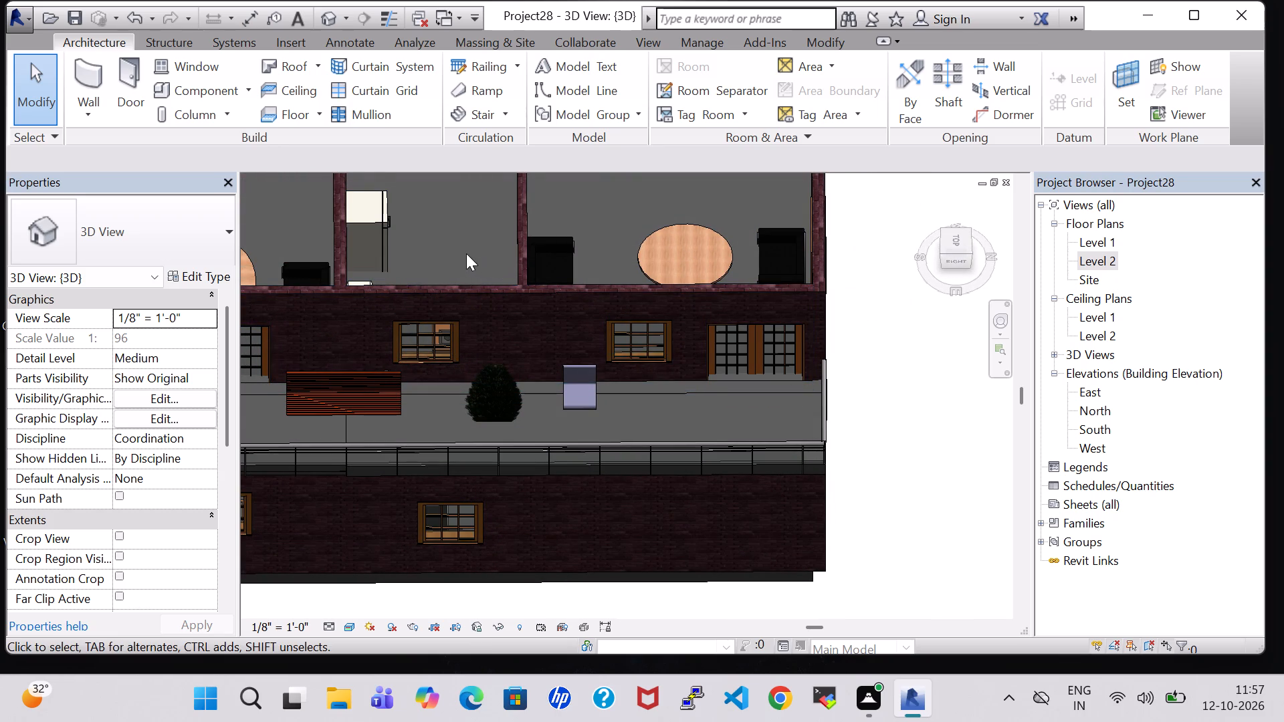
pyautogui.keyDown('shift'); pyautogui.moveTo(589, 209); pyautogui.dragTo(594, 332, button='middle'); pyautogui.keyUp('shift')
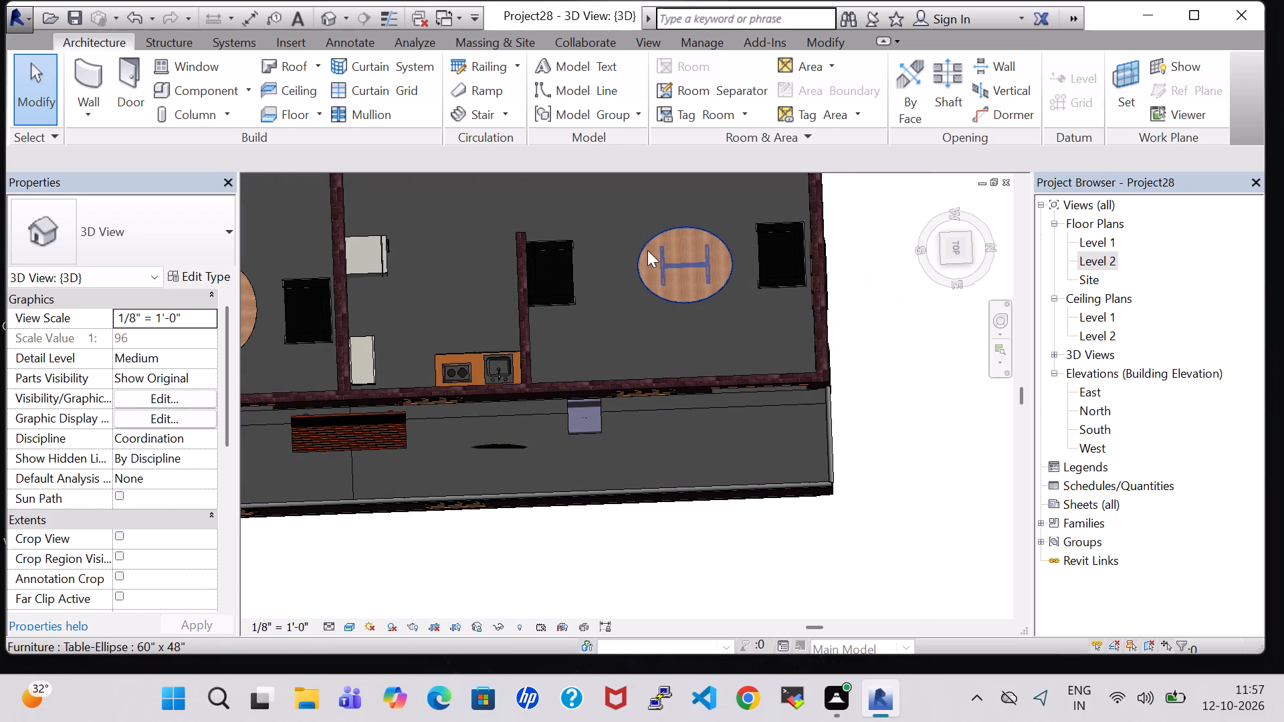
pyautogui.moveTo(645, 220); pyautogui.dragTo(618, 326, button='middle')
pyautogui.scroll(1, 618, 326)
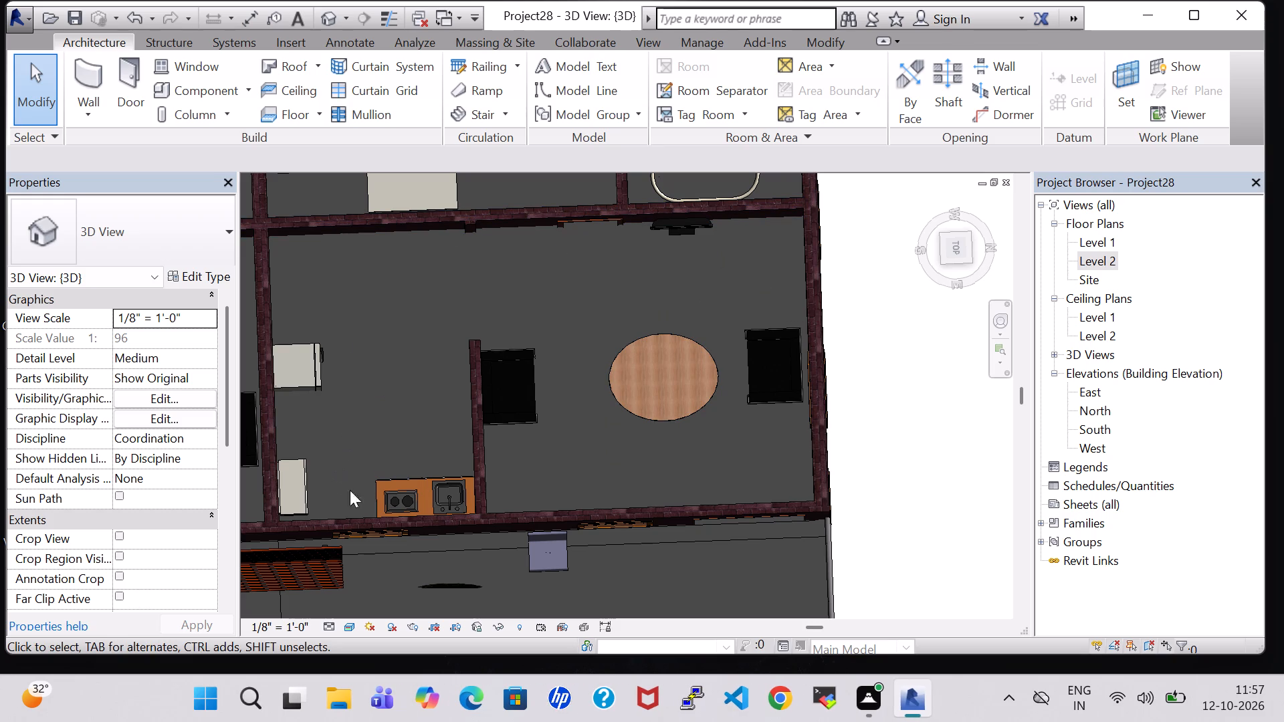
pyautogui.keyDown('shift'); pyautogui.scroll(1, 412, 312); pyautogui.keyUp('shift')
pyautogui.keyDown('shift'); pyautogui.moveTo(412, 312); pyautogui.dragTo(418, 368, button='middle'); pyautogui.keyUp('shift')
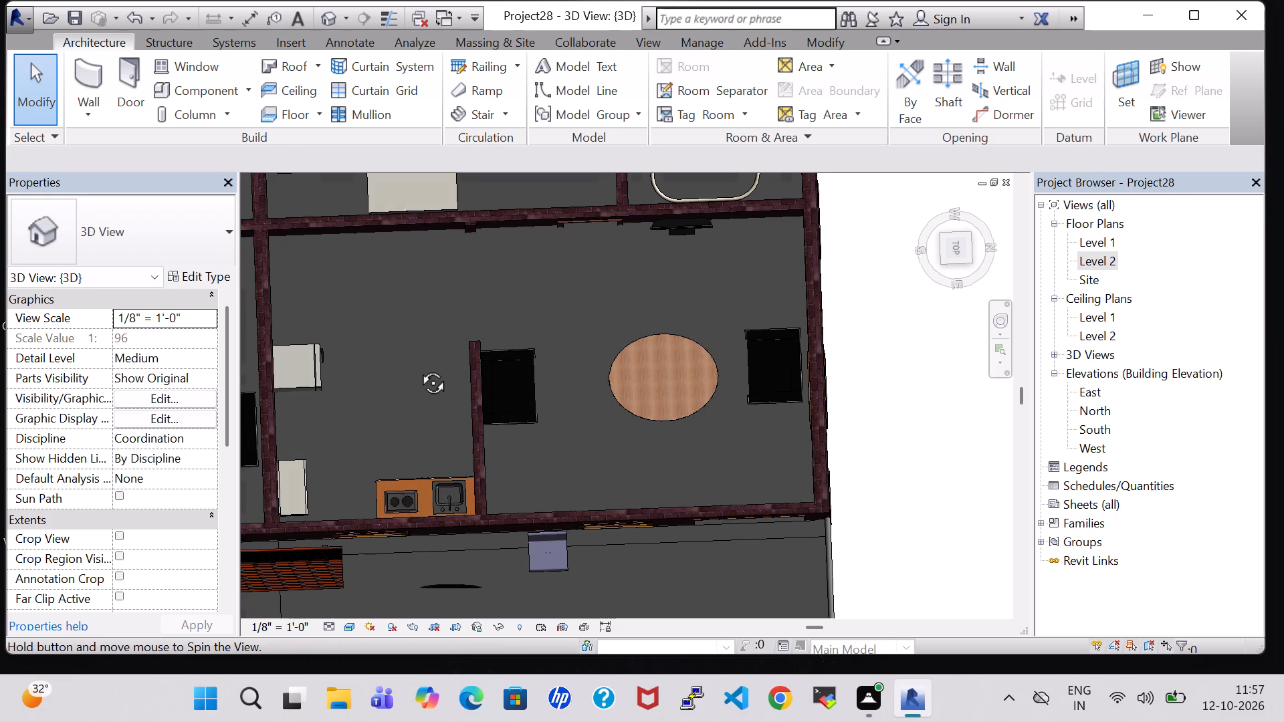
pyautogui.keyDown('shift'); pyautogui.moveTo(418, 368); pyautogui.dragTo(418, 421, button='middle'); pyautogui.keyUp('shift')
pyautogui.moveTo(606, 468); pyautogui.dragTo(601, 390, button='middle')
pyautogui.keyDown('shift'); pyautogui.moveTo(576, 257); pyautogui.dragTo(595, 441, button='middle'); pyautogui.keyUp('shift')
pyautogui.keyDown('shift'); pyautogui.moveTo(561, 455); pyautogui.dragTo(560, 445, button='middle'); pyautogui.keyUp('shift')
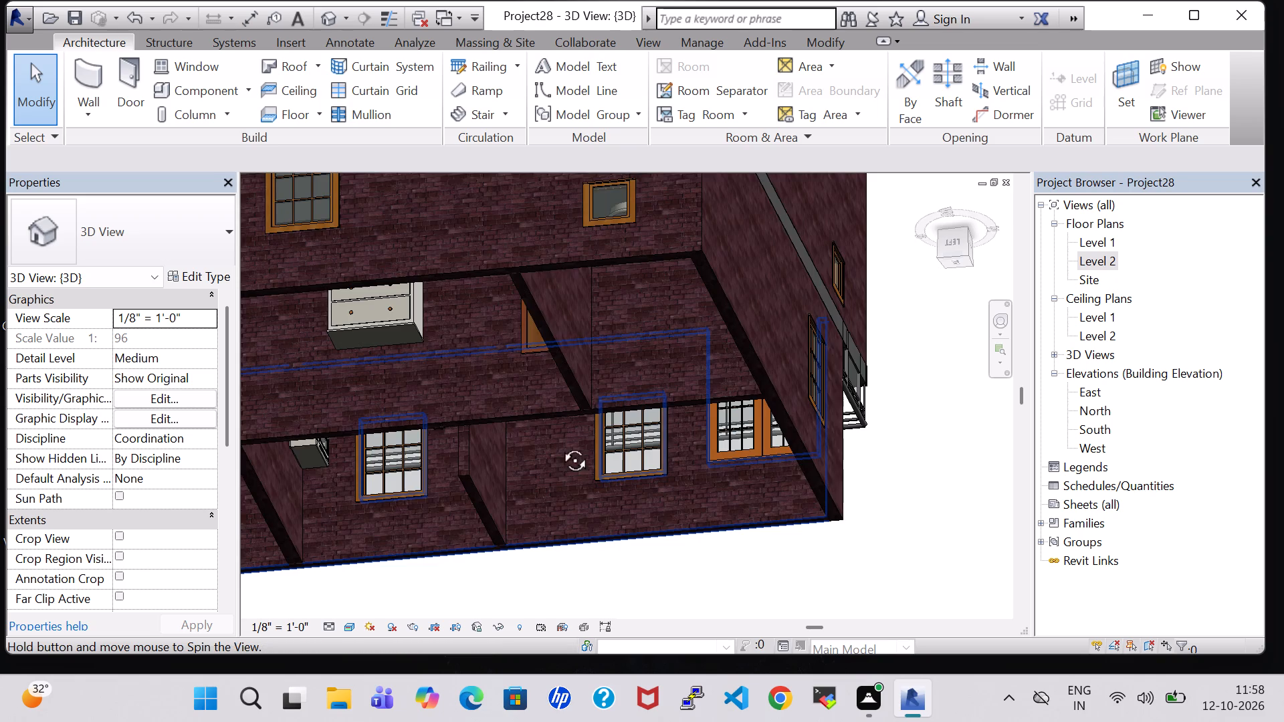
pyautogui.keyDown('shift'); pyautogui.moveTo(560, 445); pyautogui.dragTo(565, 246, button='middle'); pyautogui.keyUp('shift')
pyautogui.keyDown('shift'); pyautogui.moveTo(568, 332); pyautogui.dragTo(562, 164, button='middle'); pyautogui.keyUp('shift')
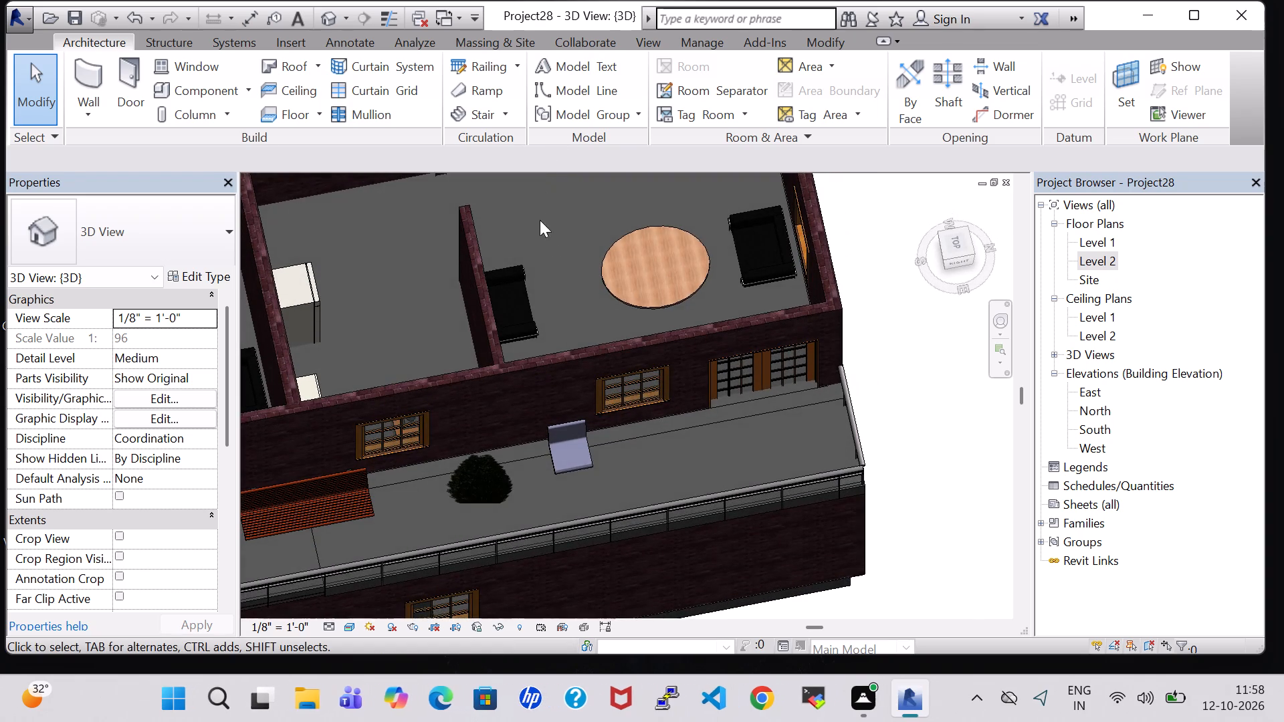
pyautogui.keyDown('shift'); pyautogui.moveTo(561, 285); pyautogui.dragTo(543, 171, button='middle'); pyautogui.keyUp('shift')
pyautogui.scroll(1, 513, 226)
pyautogui.moveTo(513, 226); pyautogui.dragTo(467, 372, button='middle')
pyautogui.moveTo(467, 370); pyautogui.dragTo(490, 457, button='middle')
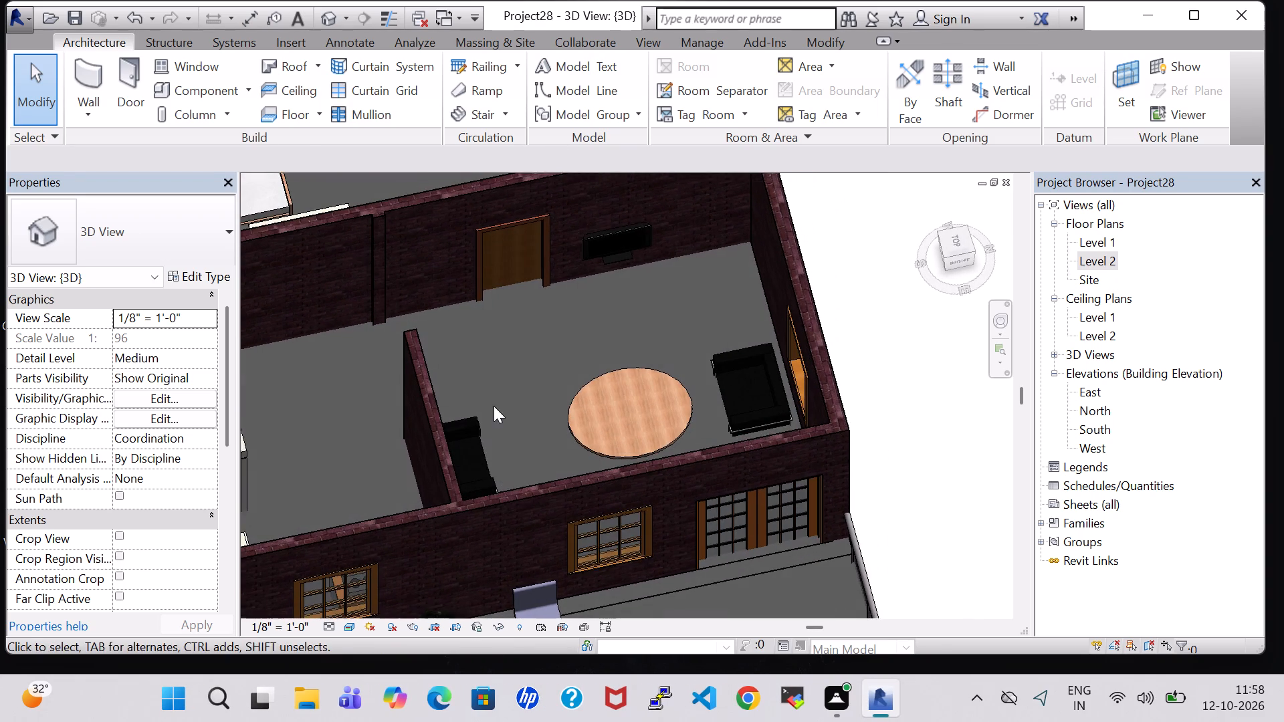
# Examine the rear unit's Level 2 bedroom in 3D, checking the bed, desk and cabinets along with the adjoining bathrooms.
pyautogui.moveTo(495, 368); pyautogui.dragTo(582, 563, button='middle')
pyautogui.keyDown('shift'); pyautogui.moveTo(485, 285); pyautogui.dragTo(502, 349, button='middle'); pyautogui.keyUp('shift')
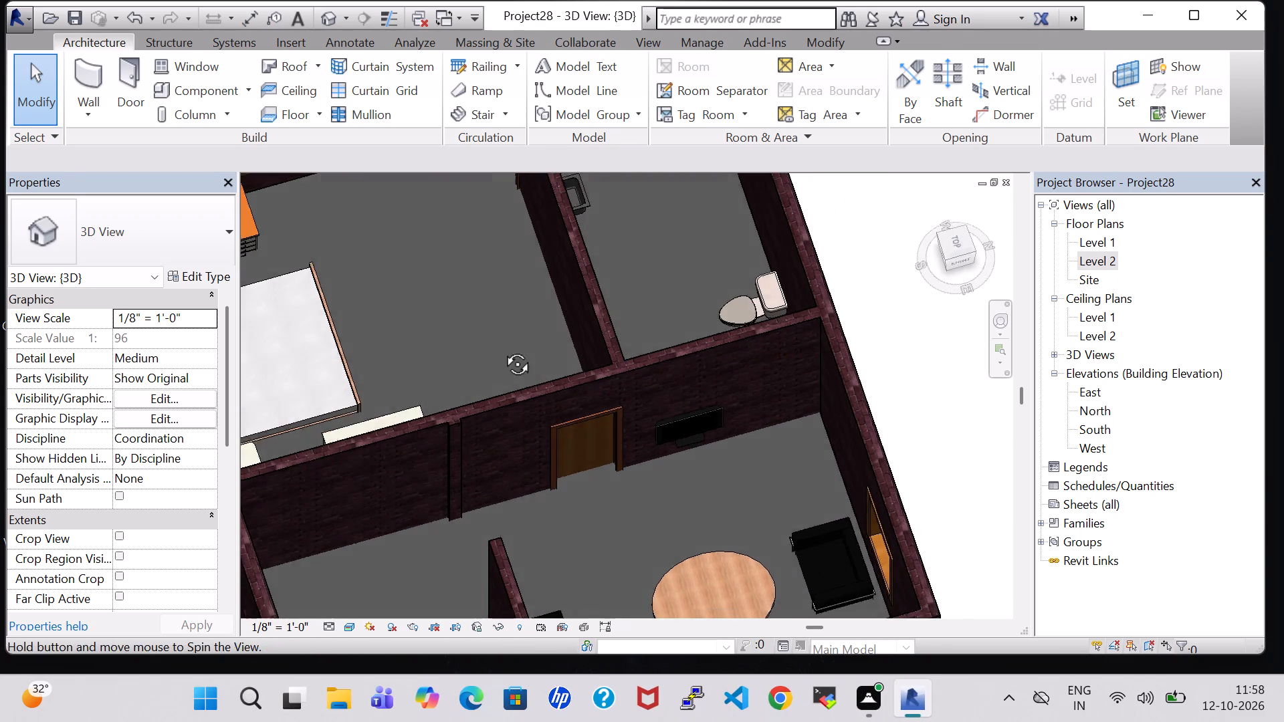
pyautogui.keyDown('shift'); pyautogui.moveTo(502, 349); pyautogui.dragTo(505, 357, button='middle'); pyautogui.keyUp('shift')
pyautogui.scroll(1, 416, 409)
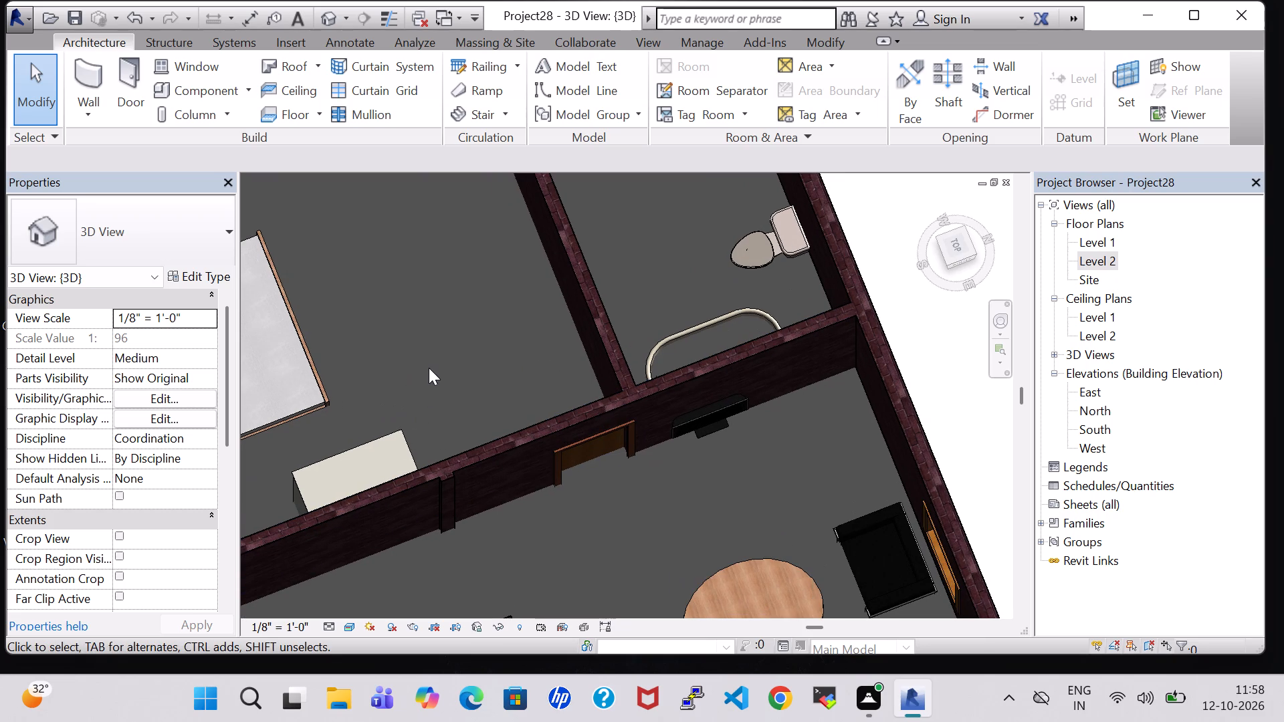
pyautogui.moveTo(427, 370); pyautogui.dragTo(550, 382, button='middle')
pyautogui.scroll(-2, 545, 375)
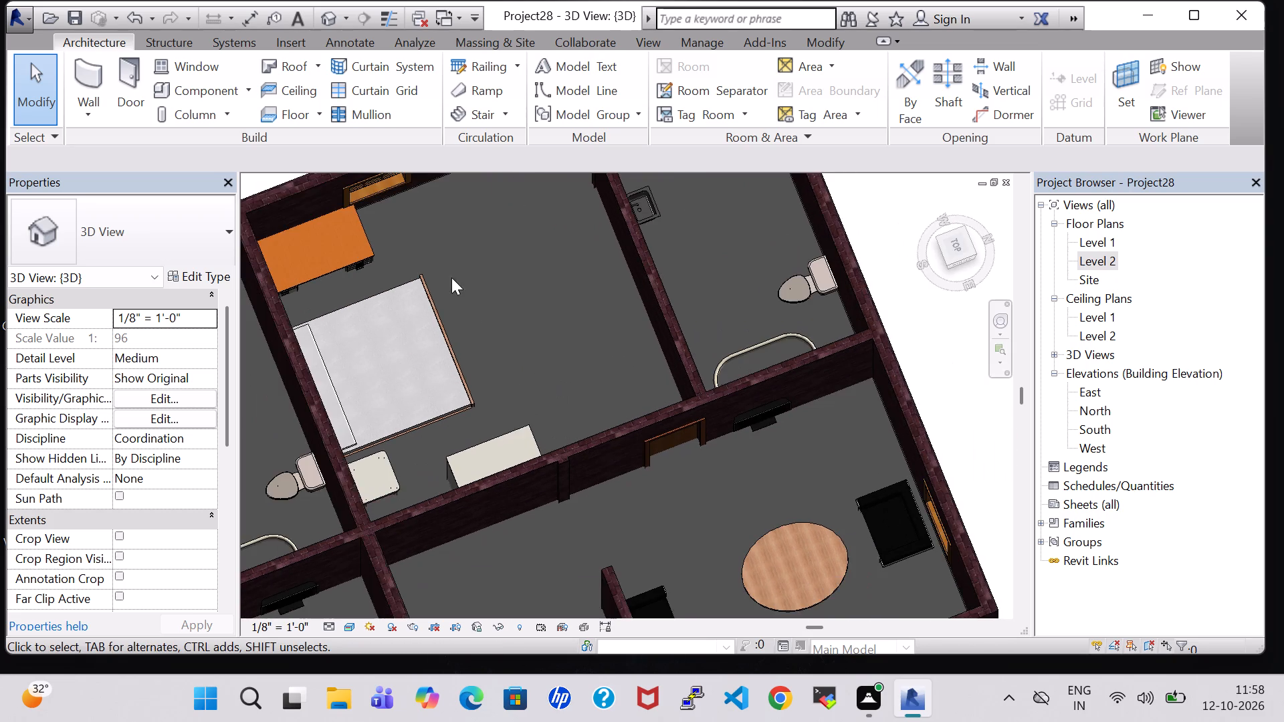
pyautogui.keyDown('shift'); pyautogui.moveTo(461, 278); pyautogui.dragTo(493, 292, button='middle'); pyautogui.keyUp('shift')
pyautogui.moveTo(444, 448); pyautogui.dragTo(411, 310, button='middle')
pyautogui.scroll(1, 455, 213)
pyautogui.keyDown('shift'); pyautogui.moveTo(455, 213); pyautogui.dragTo(461, 214, button='middle'); pyautogui.keyUp('shift')
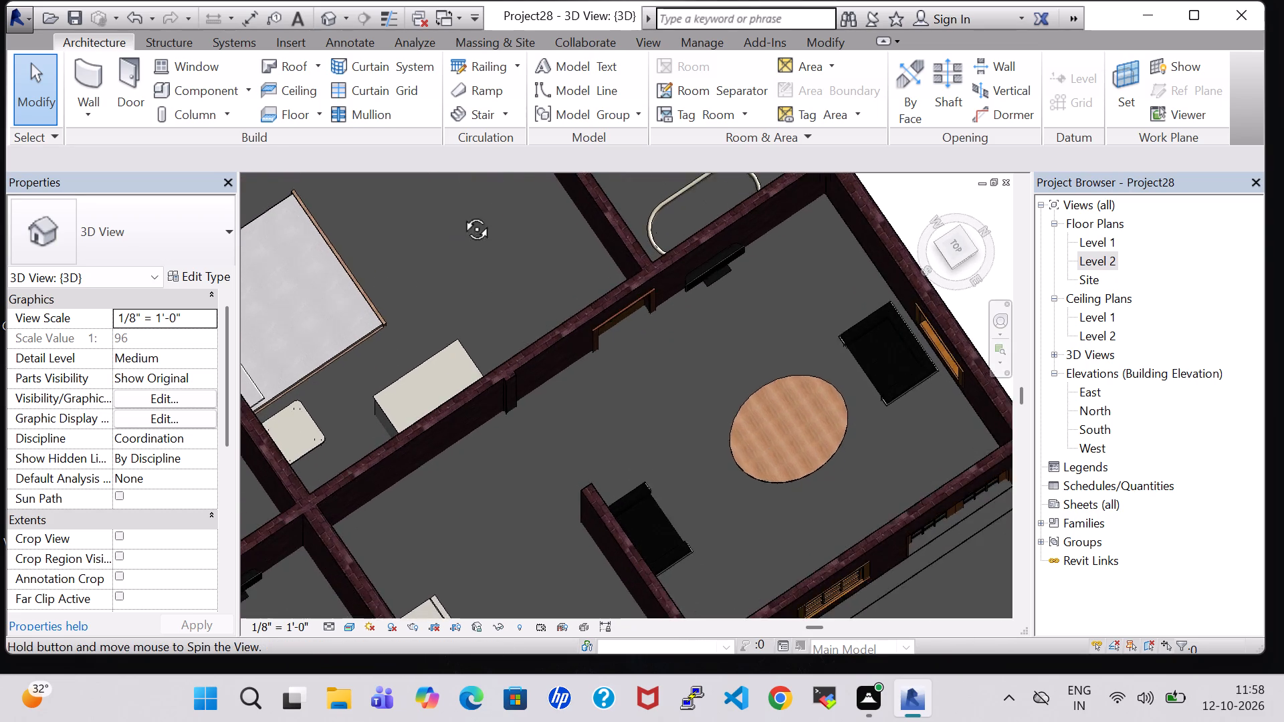
pyautogui.keyDown('shift'); pyautogui.moveTo(461, 214); pyautogui.dragTo(488, 263, button='middle'); pyautogui.keyUp('shift')
pyautogui.keyDown('shift'); pyautogui.moveTo(632, 476); pyautogui.dragTo(511, 289, button='middle'); pyautogui.keyUp('shift')
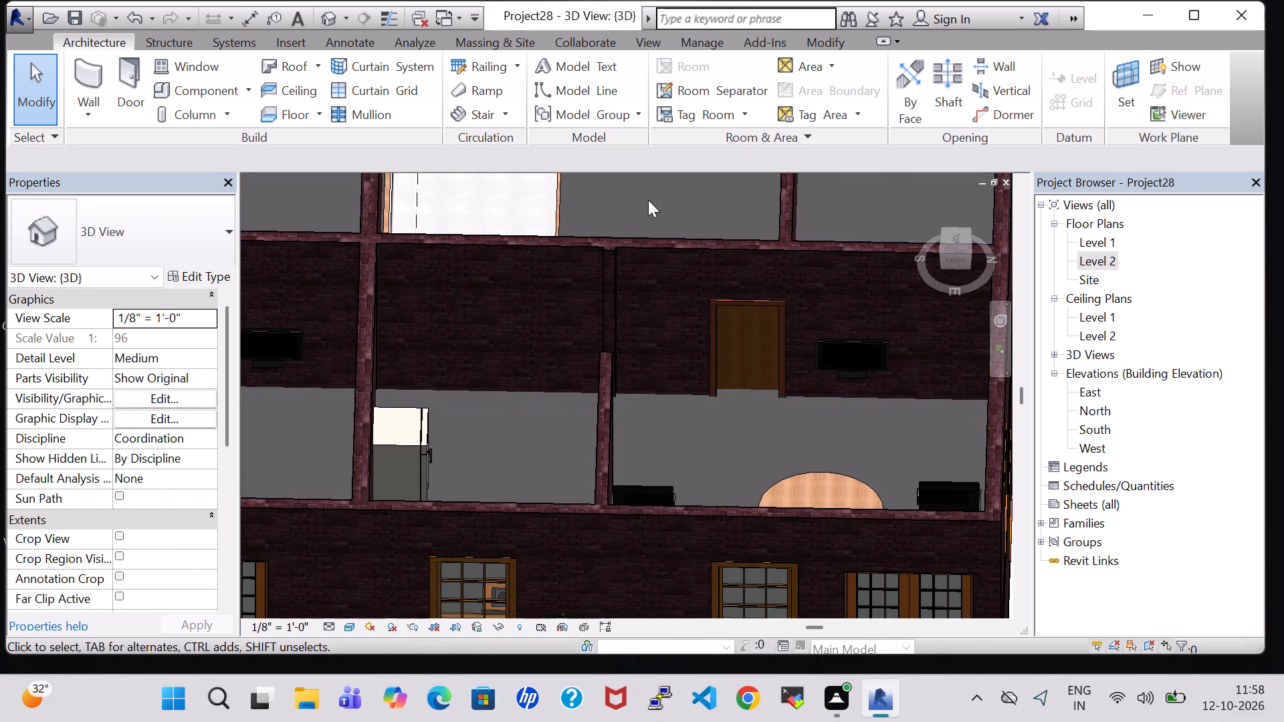
pyautogui.moveTo(648, 200); pyautogui.dragTo(608, 404, button='middle')
pyautogui.scroll(1, 626, 390)
pyautogui.keyDown('shift'); pyautogui.moveTo(626, 390); pyautogui.dragTo(599, 388, button='middle'); pyautogui.keyUp('shift')
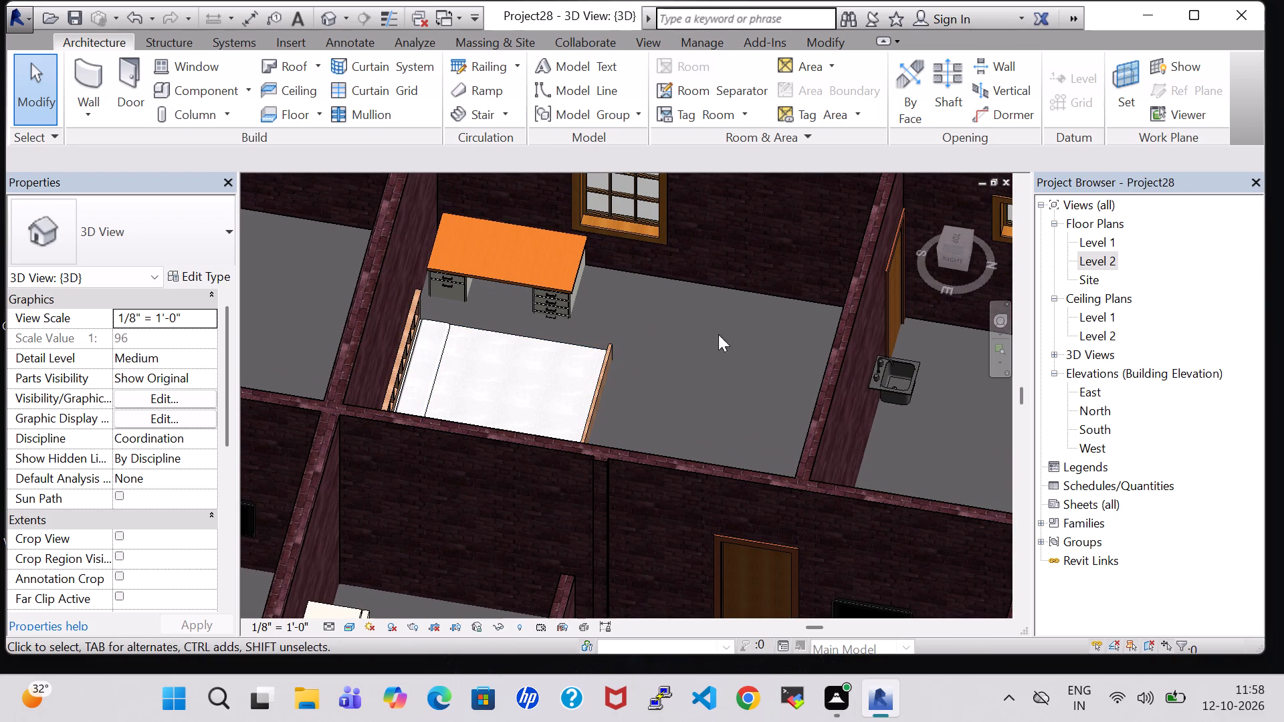
pyautogui.scroll(-1, 659, 333)
pyautogui.moveTo(659, 336); pyautogui.dragTo(471, 318, button='middle')
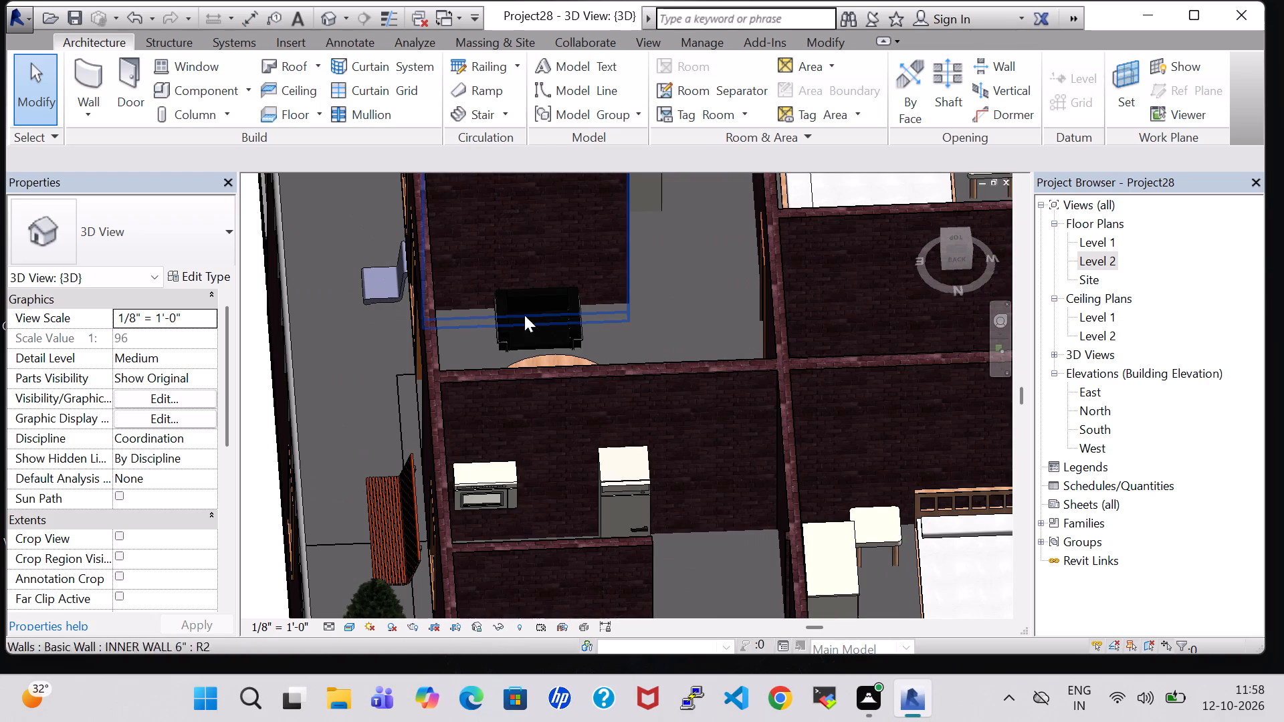
pyautogui.keyDown('shift'); pyautogui.moveTo(635, 328); pyautogui.dragTo(752, 338, button='middle'); pyautogui.keyUp('shift')
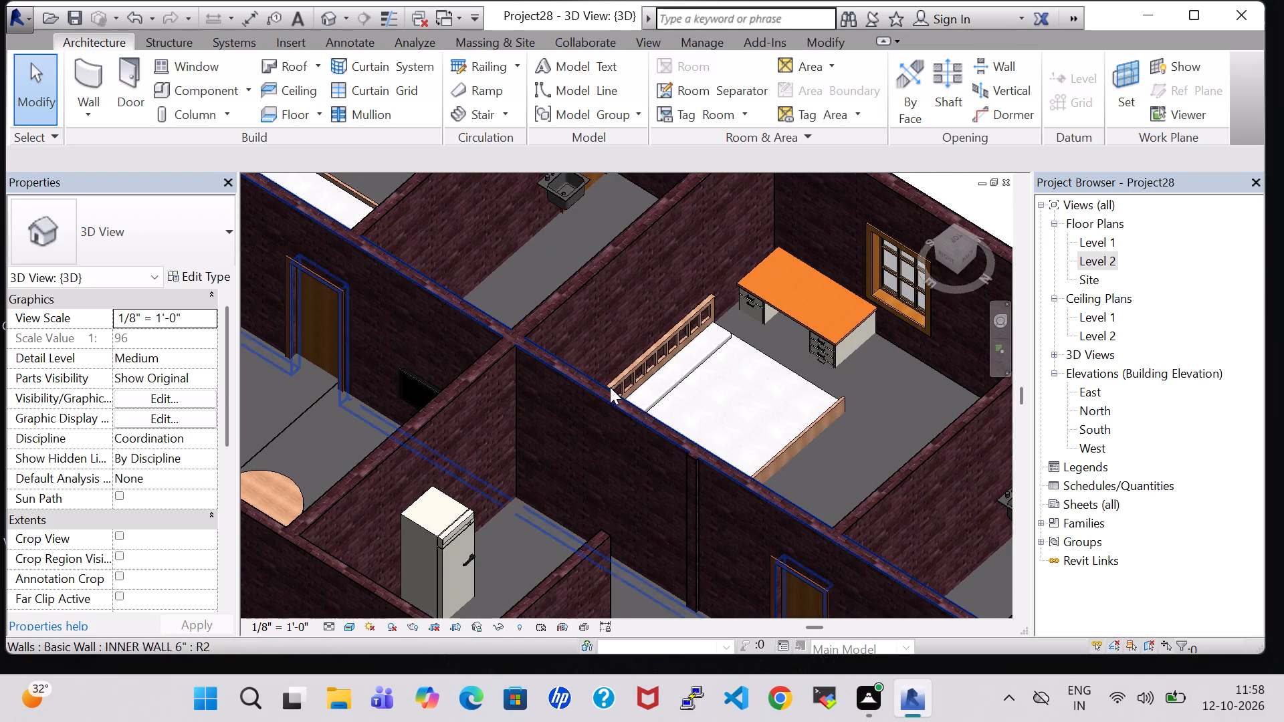
pyautogui.moveTo(546, 269); pyautogui.dragTo(605, 289, button='middle')
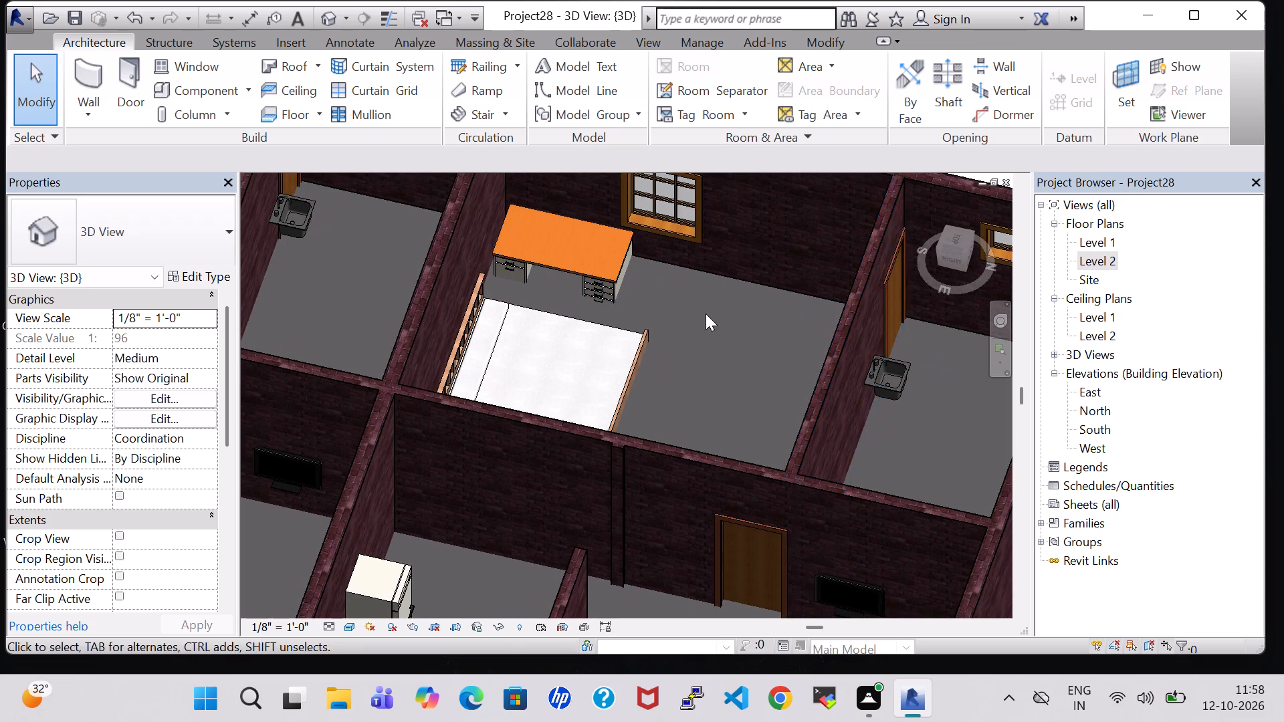
pyautogui.scroll(1, 706, 314)
pyautogui.moveTo(712, 314); pyautogui.dragTo(745, 324, button='middle')
pyautogui.scroll(-2, 850, 315)
pyautogui.moveTo(853, 317); pyautogui.dragTo(839, 318, button='middle')
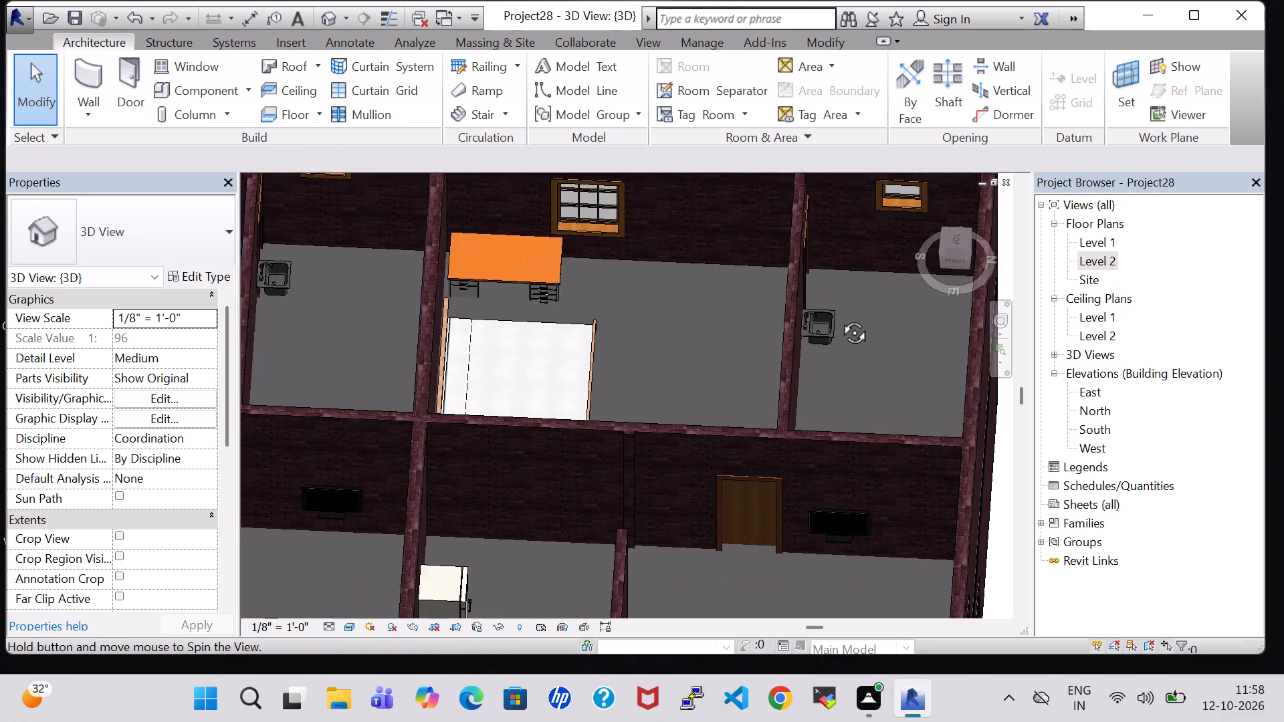
pyautogui.moveTo(839, 318); pyautogui.dragTo(799, 351, button='middle')
pyautogui.moveTo(735, 334); pyautogui.dragTo(741, 334, button='middle')
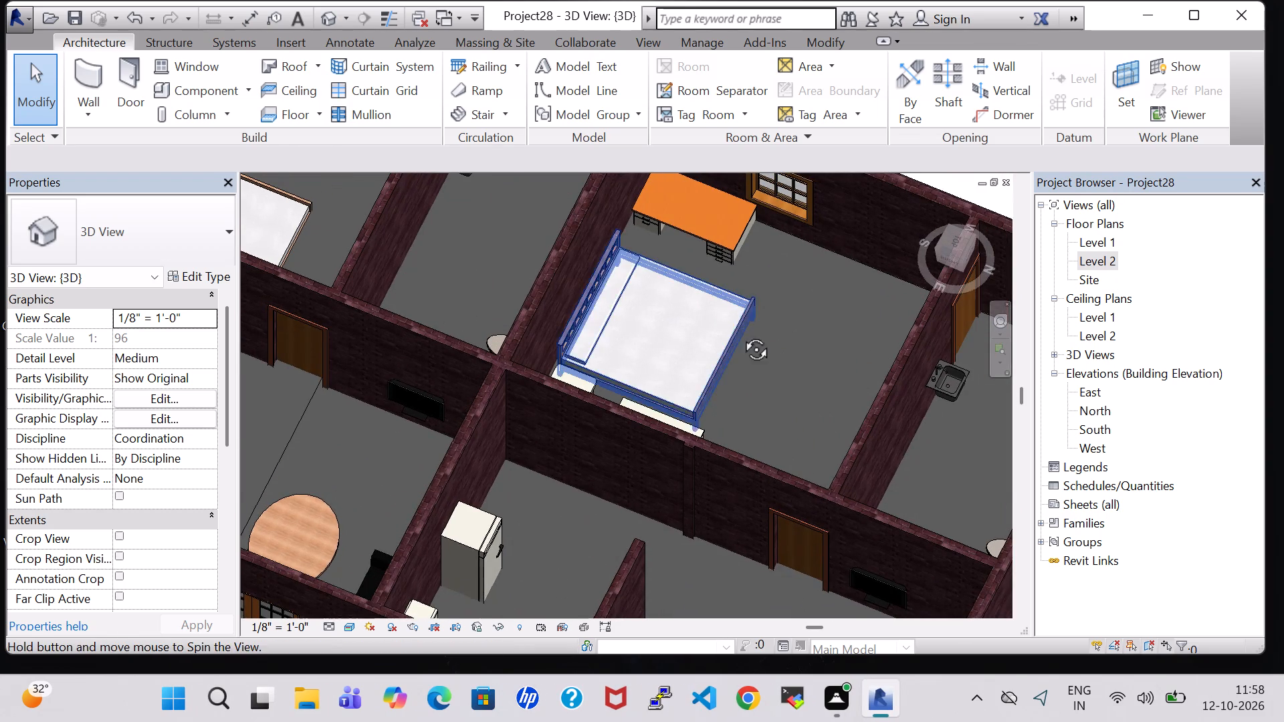
pyautogui.moveTo(741, 334); pyautogui.dragTo(764, 338, button='middle')
pyautogui.moveTo(670, 350); pyautogui.dragTo(683, 350, button='middle')
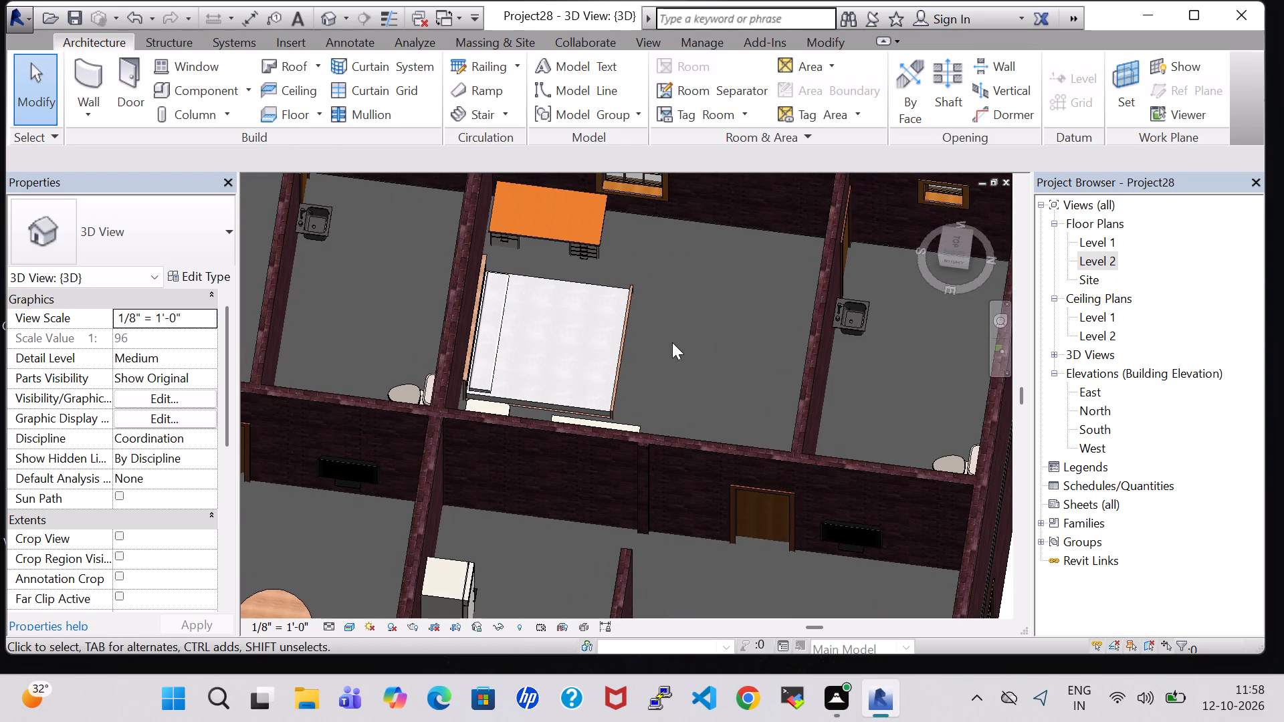
# Examine the rear unit's Level 2 bathroom fixtures and bedroom furniture in 3D, along with the adjoining front-unit bedroom and bathroom.
pyautogui.moveTo(672, 342); pyautogui.dragTo(330, 335, button='middle')
pyautogui.scroll(1, 360, 326)
pyautogui.keyDown('shift'); pyautogui.moveTo(627, 293); pyautogui.dragTo(627, 357, button='middle'); pyautogui.keyUp('shift')
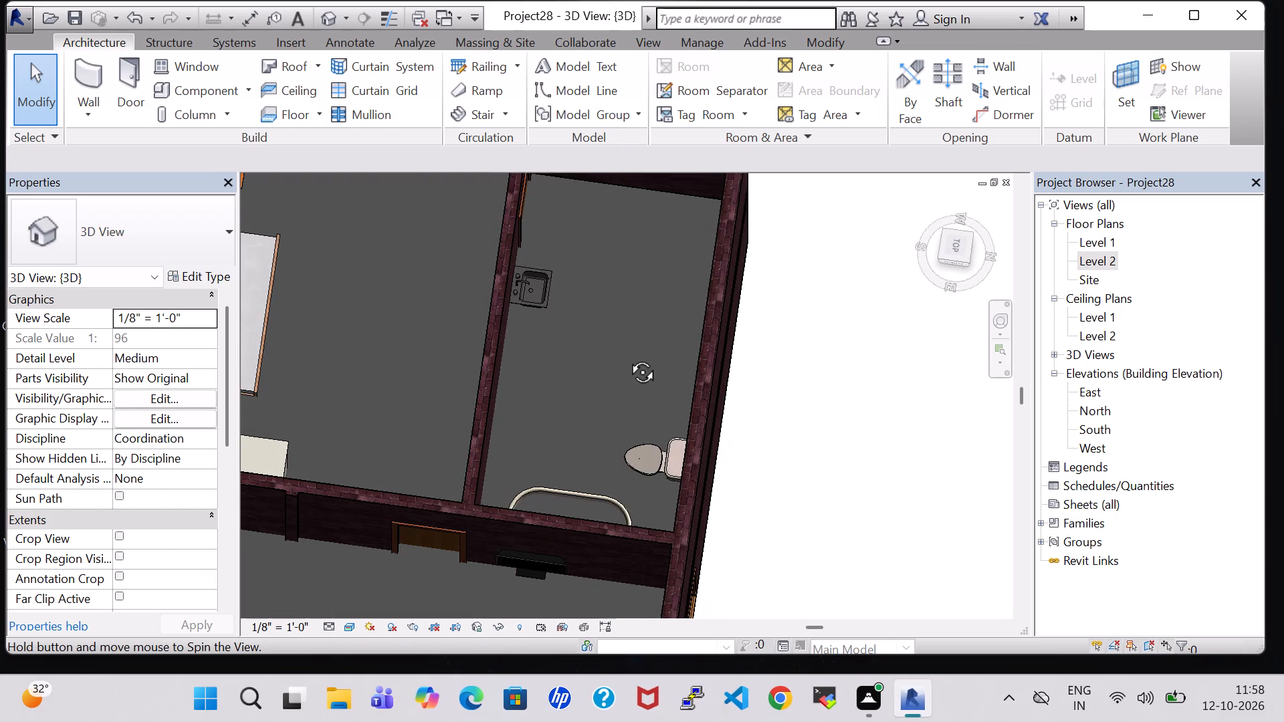
pyautogui.keyDown('shift'); pyautogui.moveTo(627, 357); pyautogui.dragTo(627, 359, button='middle'); pyautogui.keyUp('shift')
pyautogui.moveTo(627, 359); pyautogui.dragTo(597, 456, button='middle')
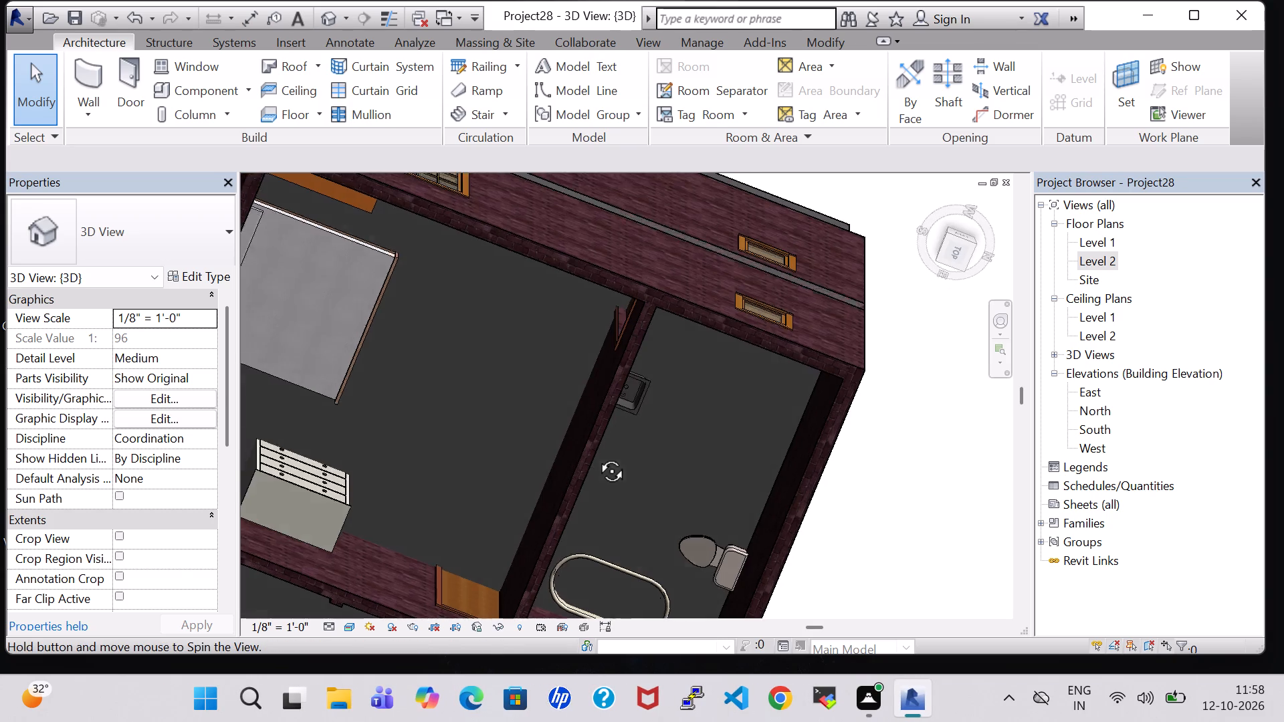
pyautogui.moveTo(597, 456); pyautogui.dragTo(599, 425, button='middle')
pyautogui.keyDown('shift'); pyautogui.moveTo(599, 420); pyautogui.dragTo(606, 374, button='middle'); pyautogui.keyUp('shift')
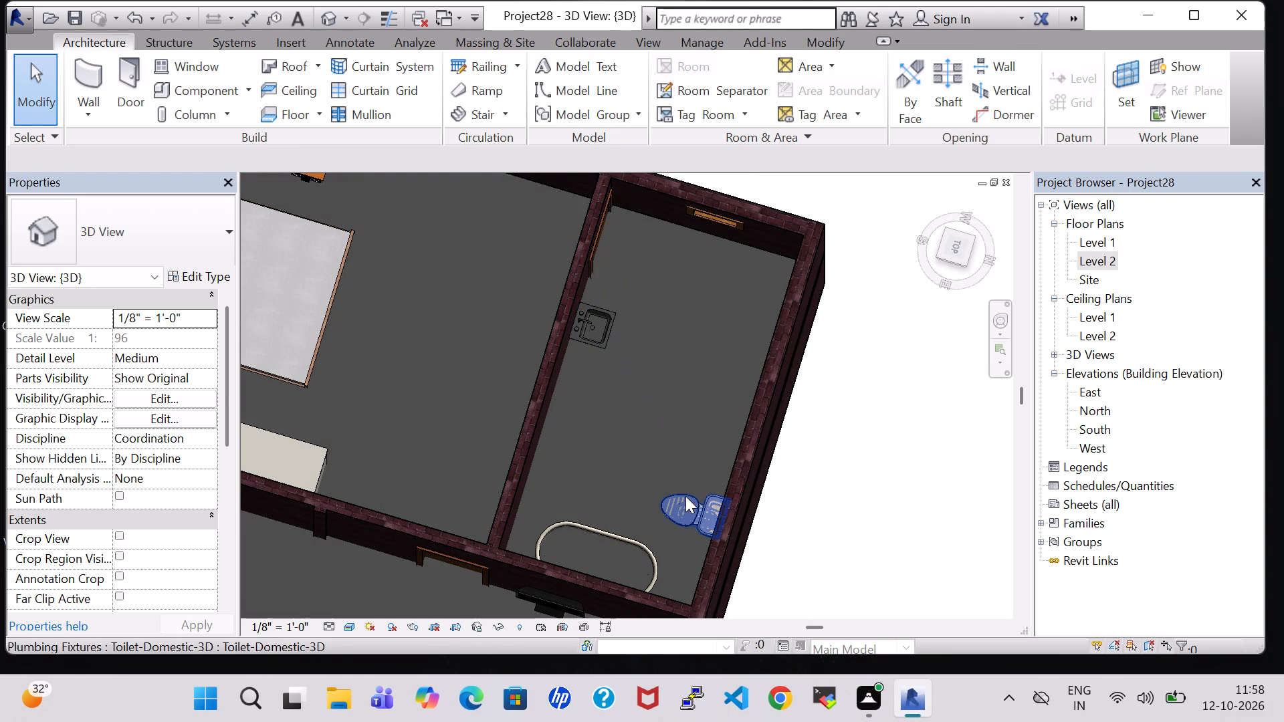
pyautogui.scroll(-2, 795, 408)
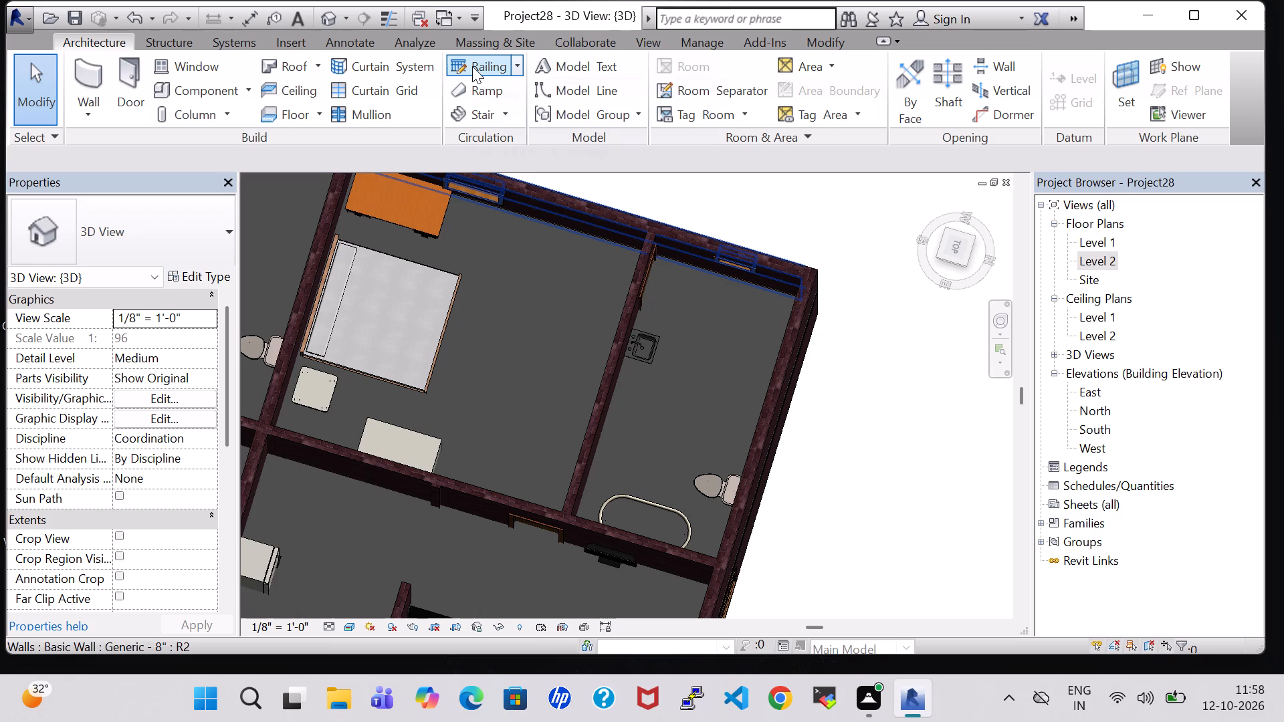
pyautogui.keyDown('shift'); pyautogui.moveTo(673, 389); pyautogui.dragTo(673, 288, button='middle'); pyautogui.keyUp('shift')
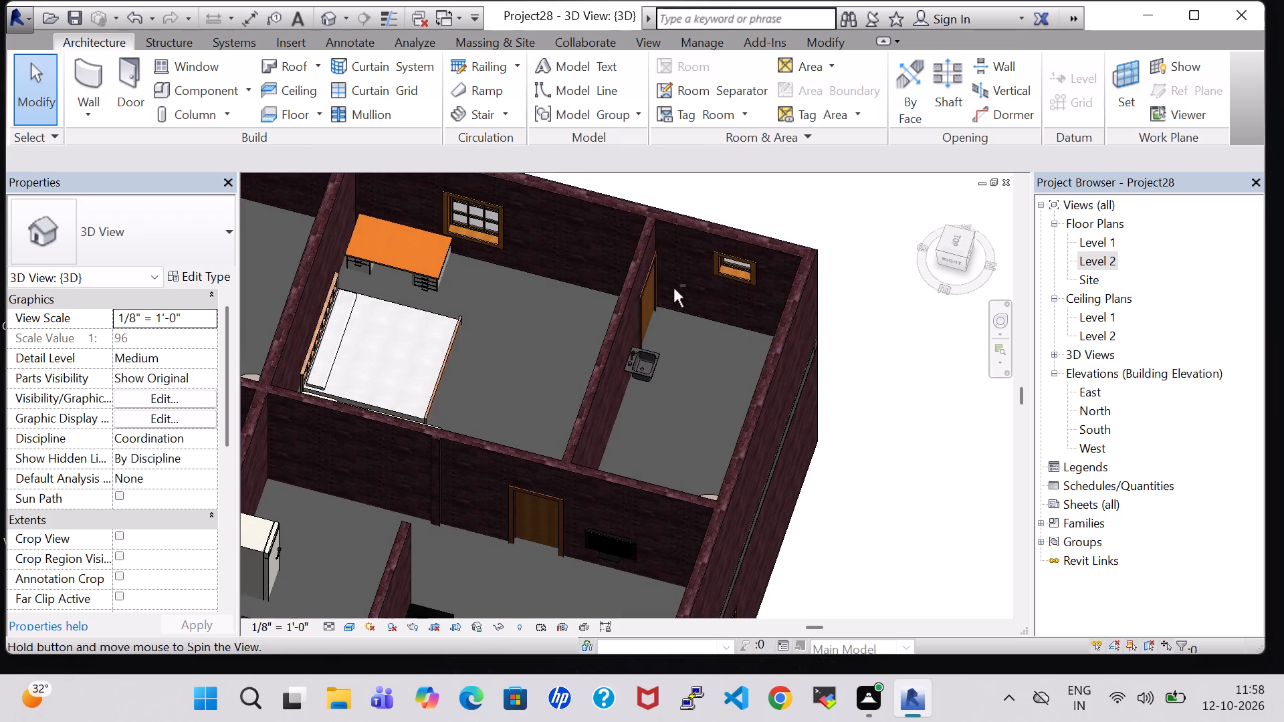
pyautogui.moveTo(491, 375); pyautogui.dragTo(658, 391, button='middle')
pyautogui.scroll(1, 518, 381)
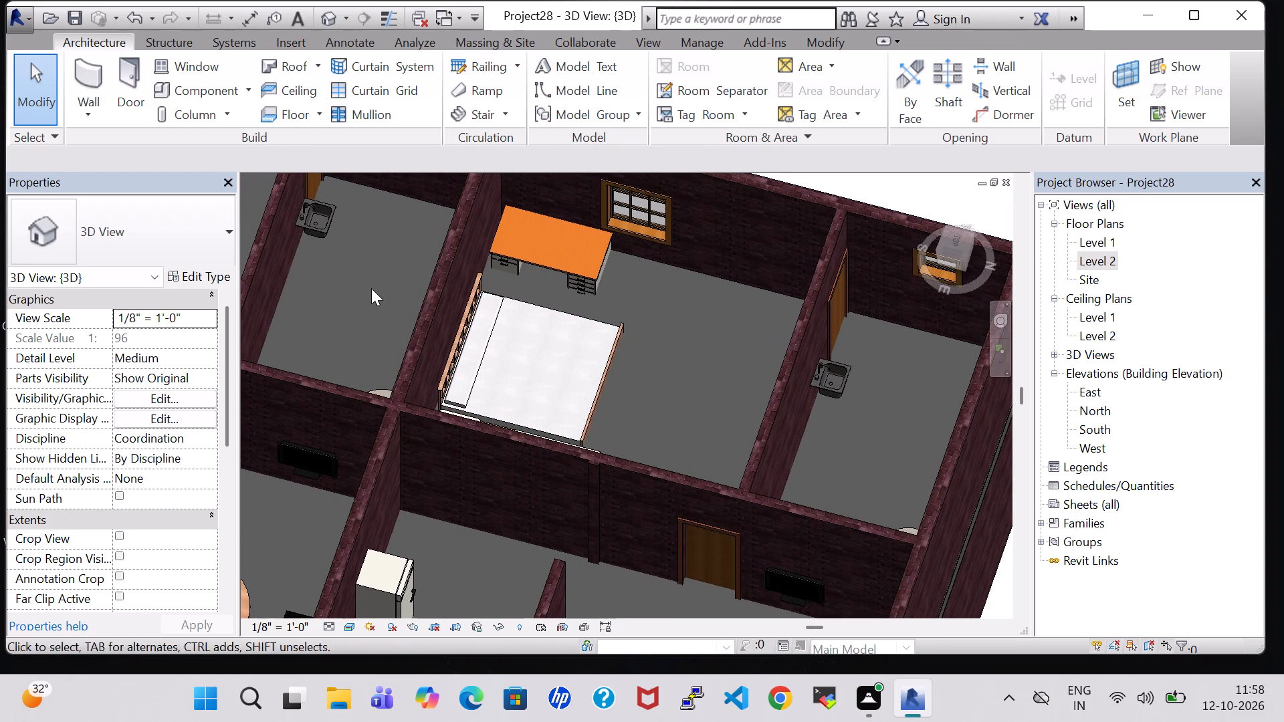
pyautogui.moveTo(368, 287); pyautogui.dragTo(508, 312, button='middle')
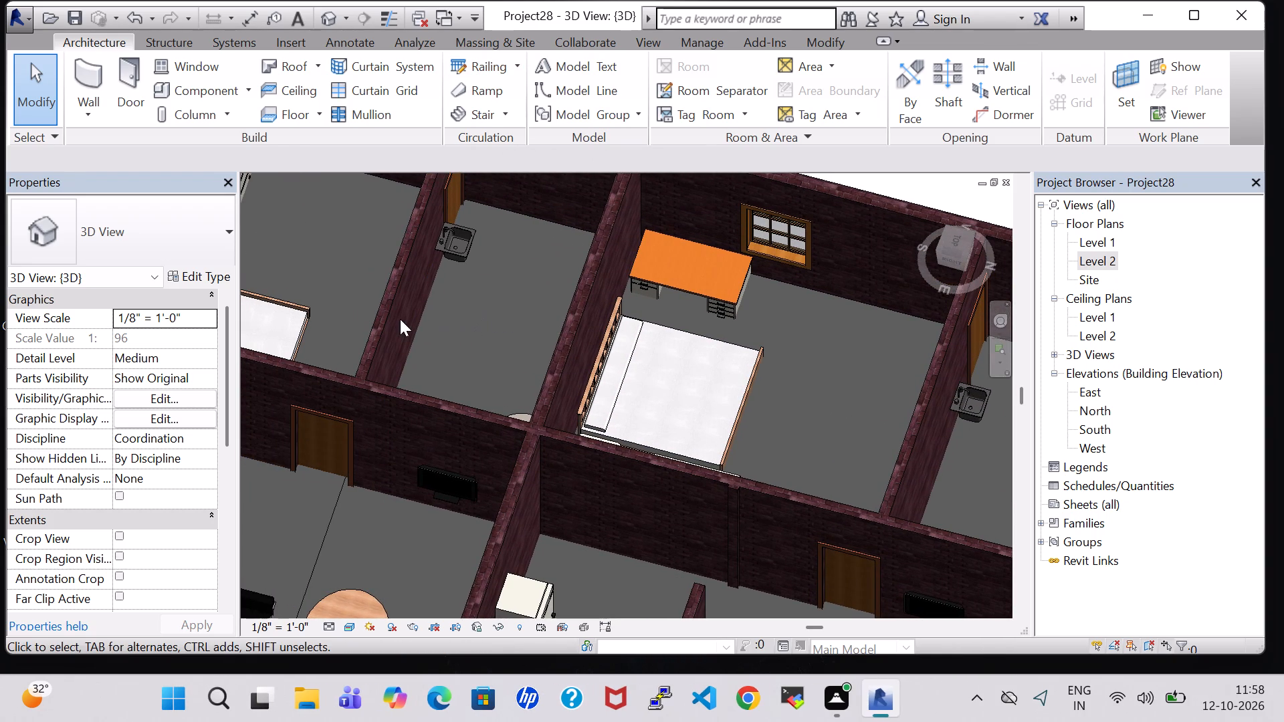
pyautogui.scroll(-3, 390, 541)
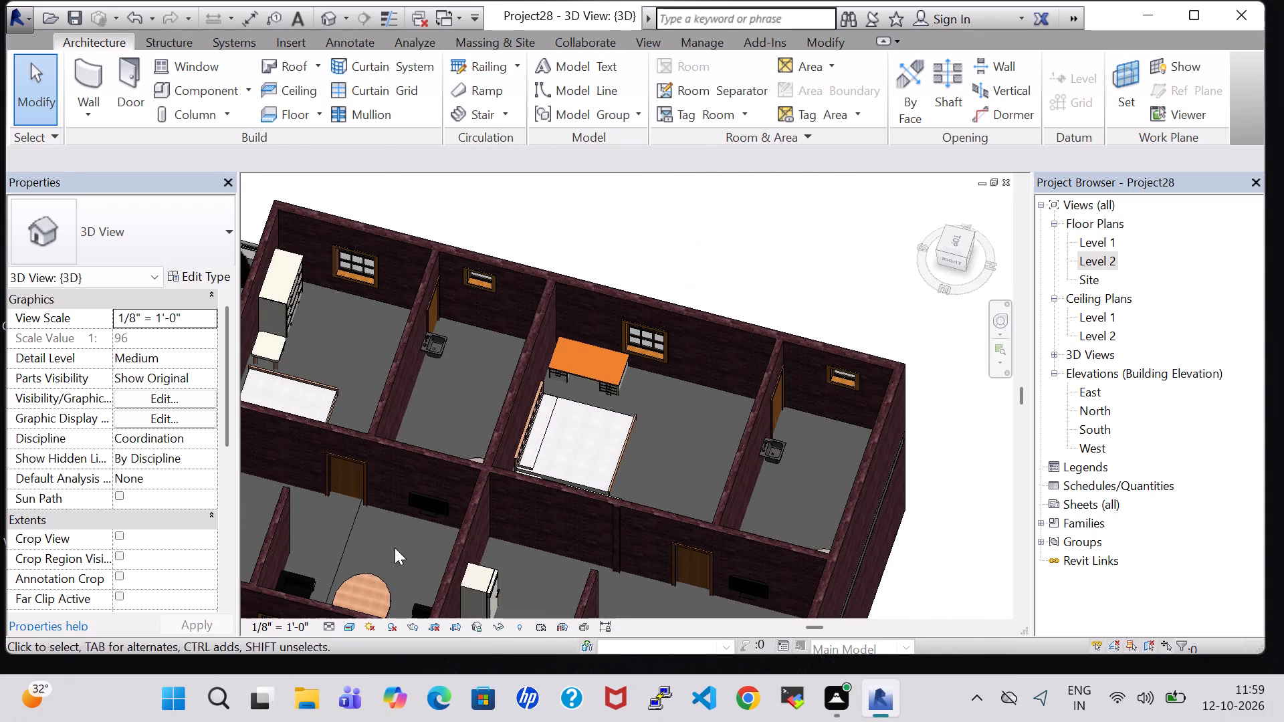
# Nudge the elliptical table in the front unit's Level 2 living room toward the TV wall and slightly toward the wall dividing the units.
pyautogui.moveTo(395, 548); pyautogui.dragTo(439, 544, button='middle')
pyautogui.moveTo(434, 535); pyautogui.dragTo(455, 317, button='middle')
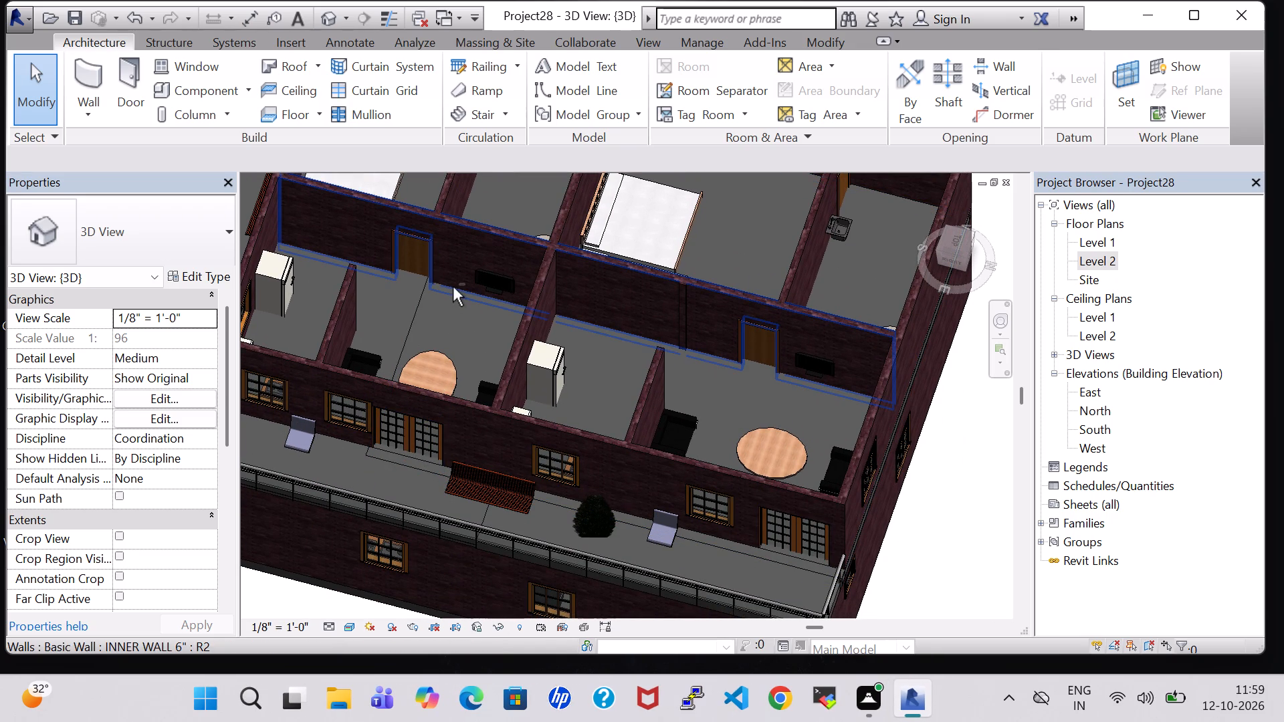
pyautogui.keyDown('shift'); pyautogui.middleClick(453, 287); pyautogui.keyUp('shift')
pyautogui.click(453, 314)
pyautogui.moveTo(453, 314); pyautogui.dragTo(445, 385, button='middle')
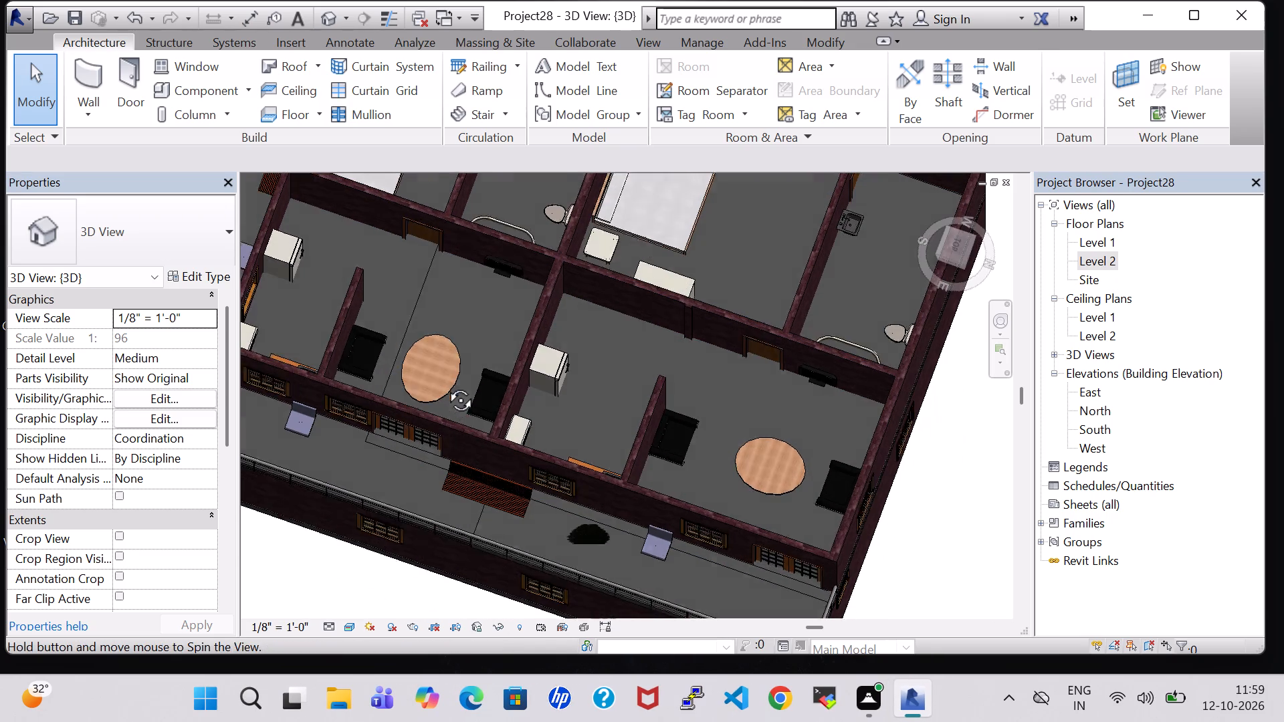
pyautogui.moveTo(445, 385); pyautogui.dragTo(444, 399, button='middle')
pyautogui.doubleClick(431, 364)
pyautogui.click(445, 336)
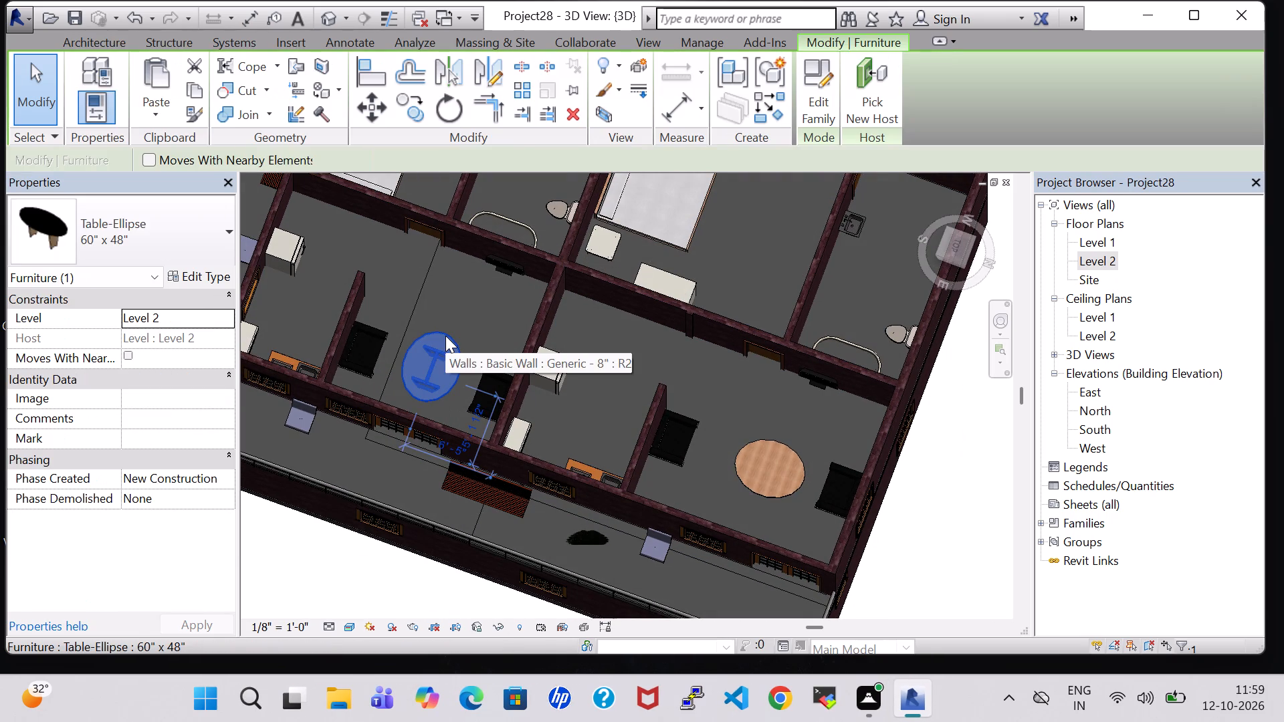
pyautogui.press('Up')
pyautogui.press('Up')
pyautogui.press('Up')
pyautogui.press('Up')
pyautogui.press('Up')
pyautogui.press('Right')
pyautogui.press('Right')
pyautogui.press('Right')
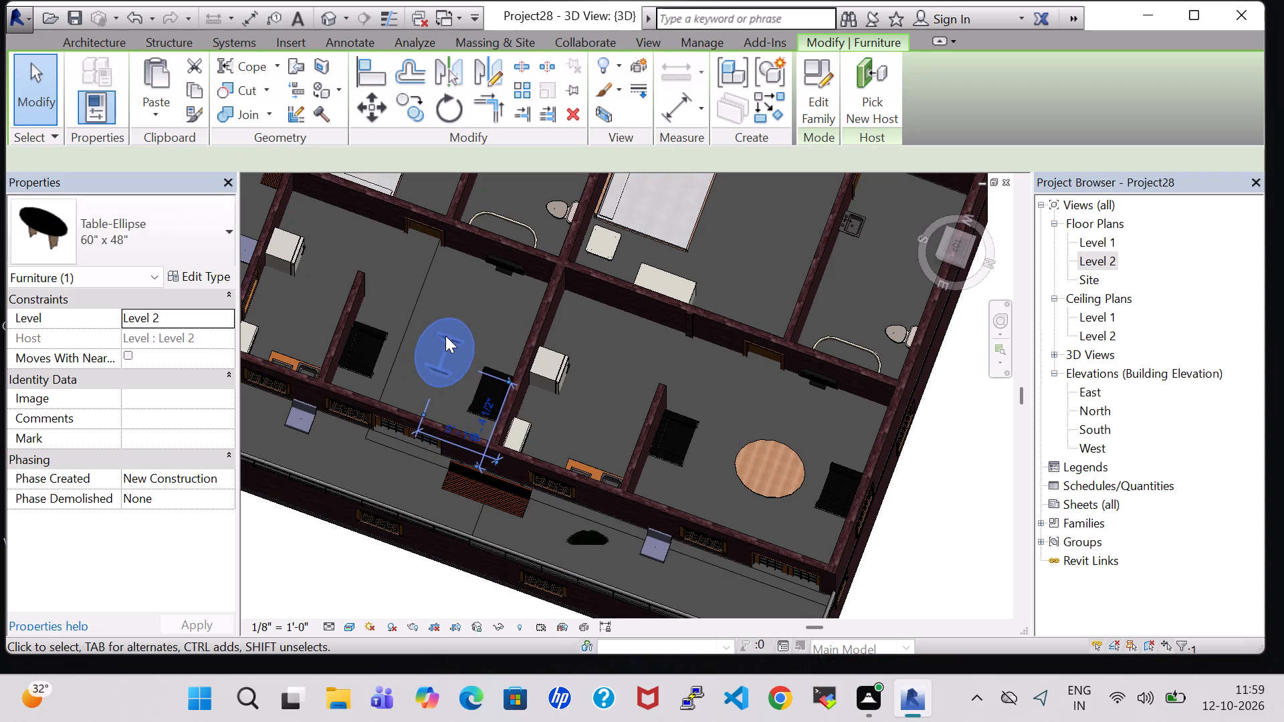
# Nudge the Corbu chair beside the wall dividing the units toward the TV wall and slightly toward the front unit's elliptical table.
pyautogui.click(489, 367)
pyautogui.press('Right')
pyautogui.press('Right')
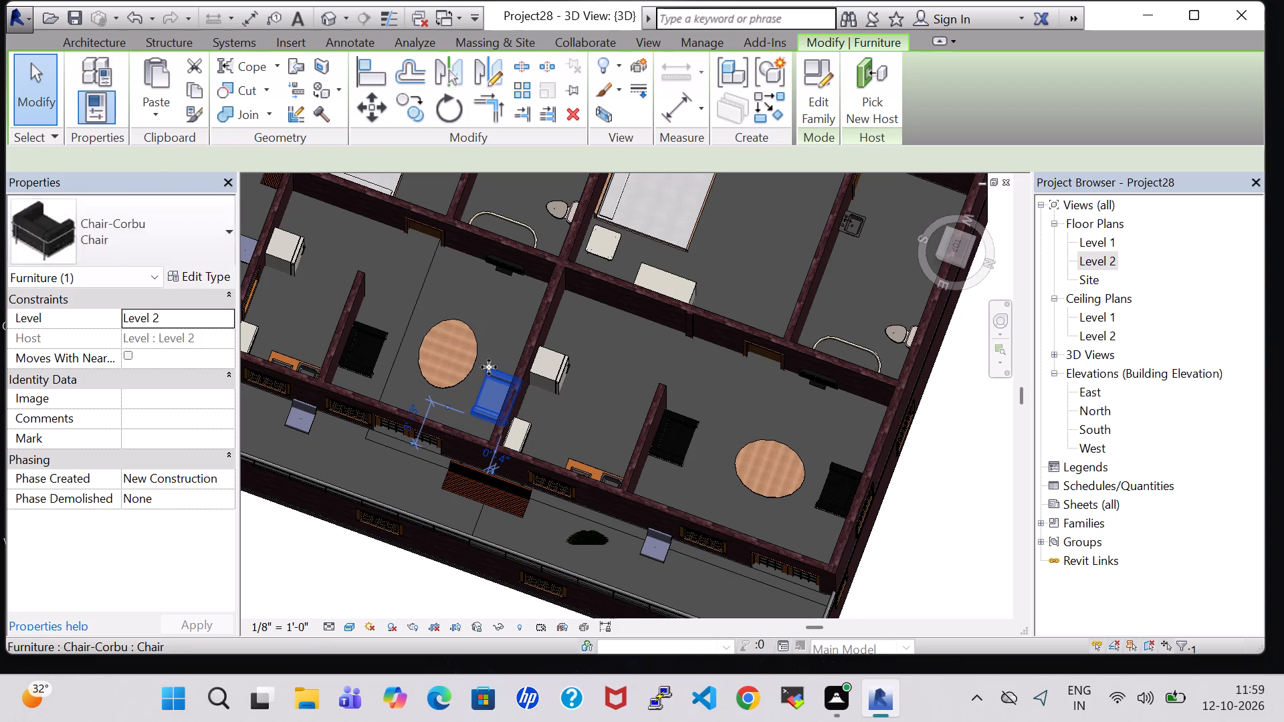
pyautogui.press('Left')
pyautogui.press('Left')
pyautogui.press('Left')
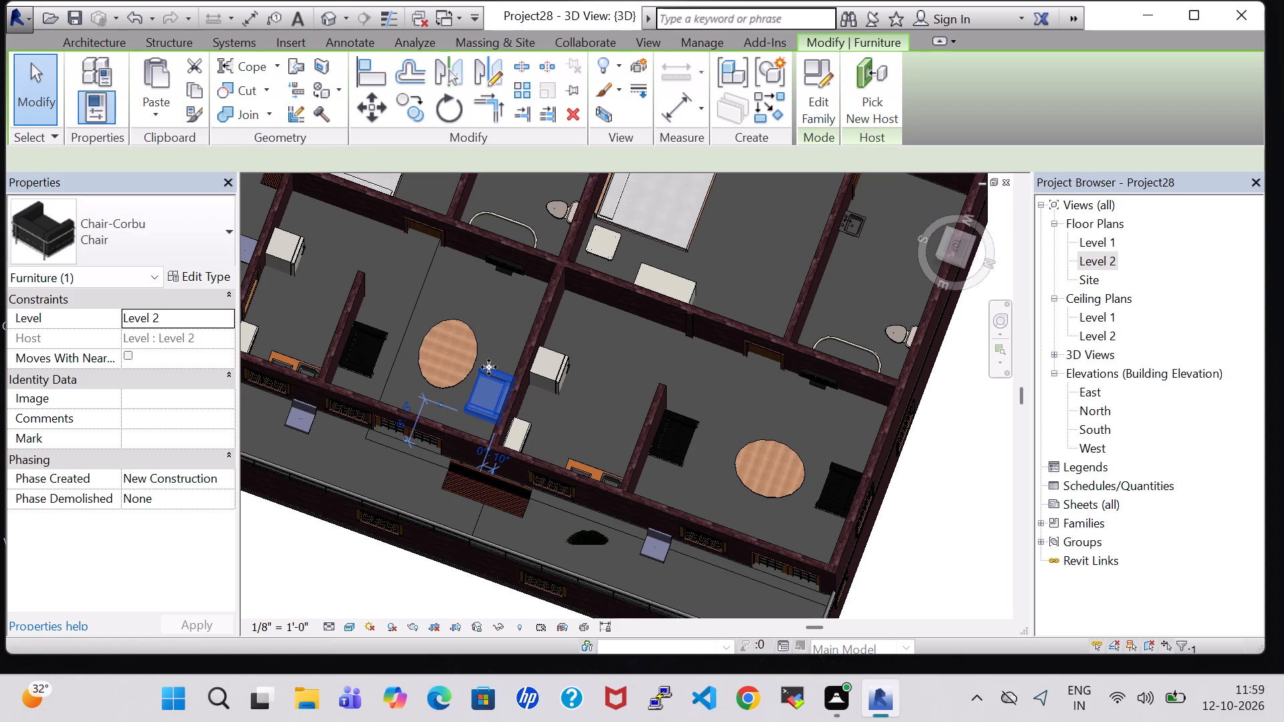
pyautogui.press('Up')
pyautogui.press('Up')
pyautogui.press('Up')
pyautogui.press('Up')
pyautogui.press('Up')
pyautogui.press('Left')
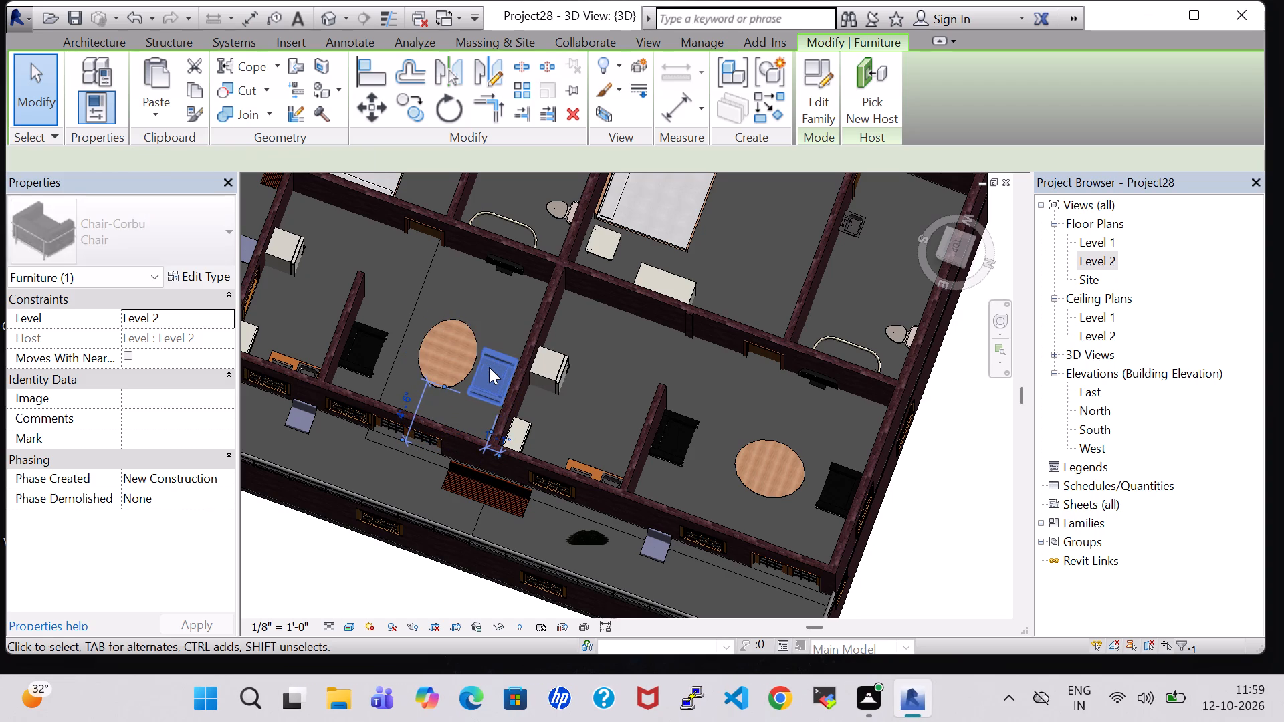
pyautogui.press('Up')
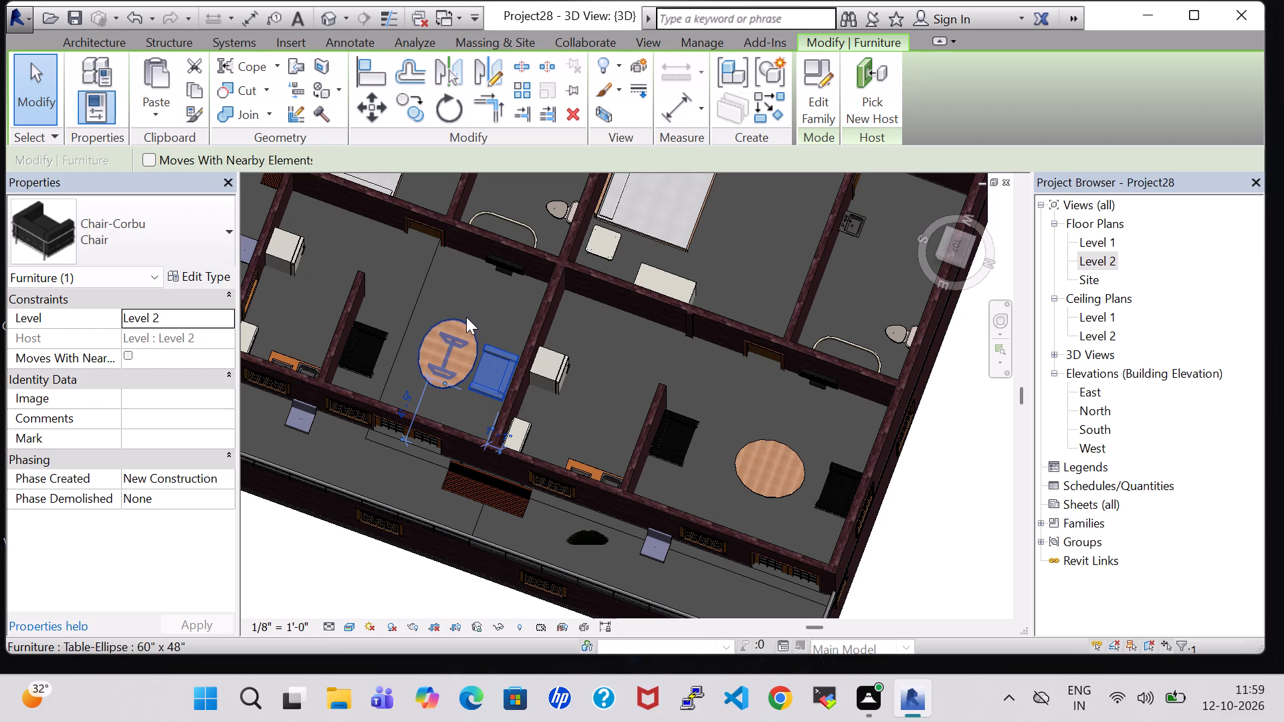
# Nudge the front unit's elliptical table slightly further toward the TV wall.
pyautogui.click(469, 323)
pyautogui.press('Up')
pyautogui.press('Up')
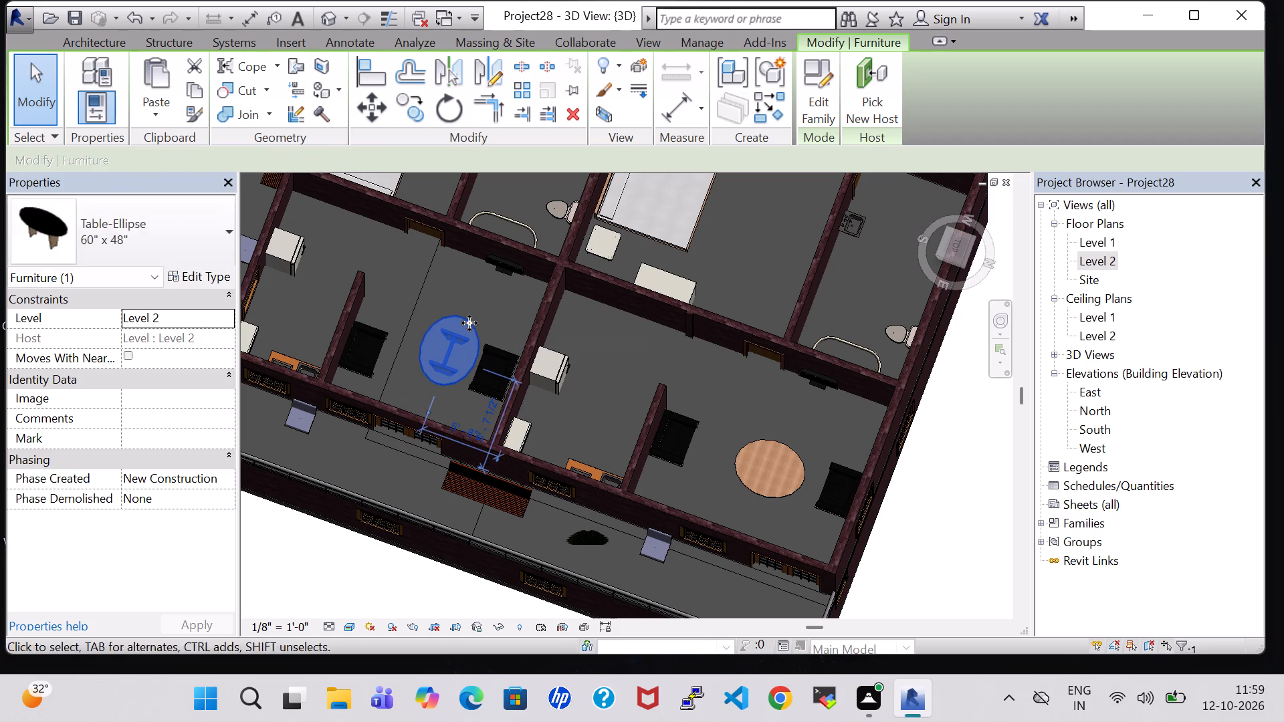
pyautogui.click(414, 384)
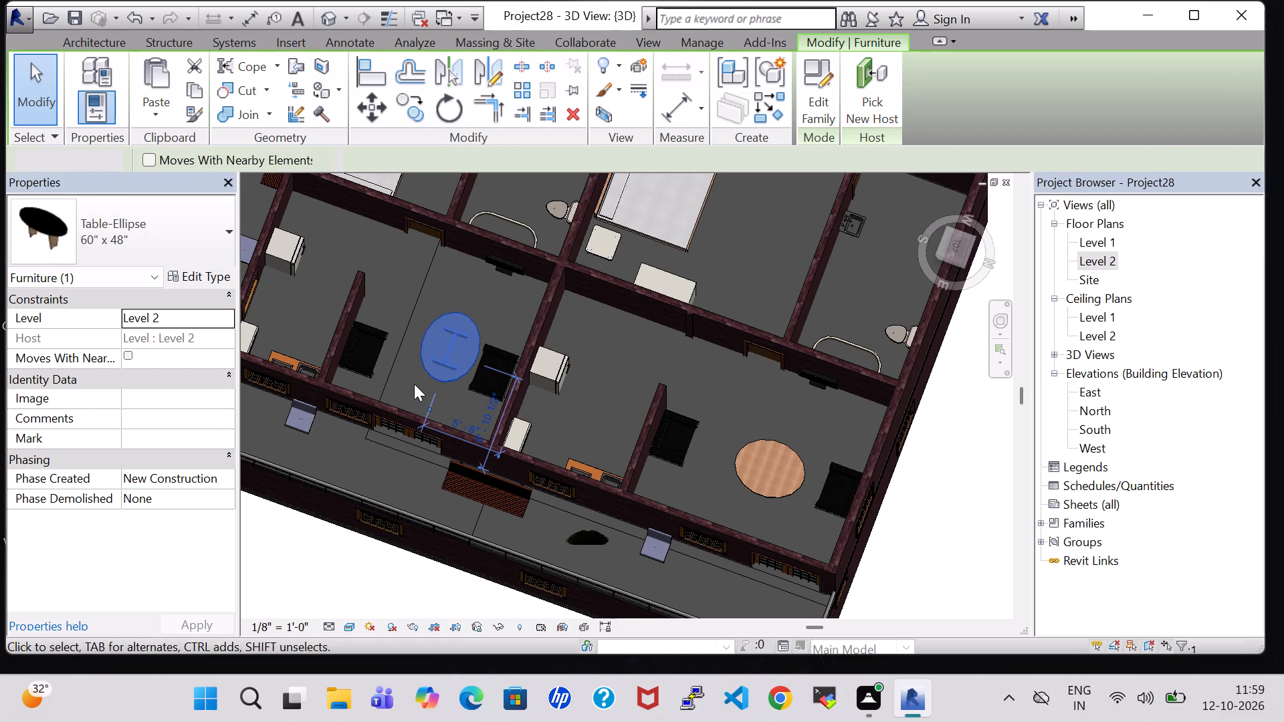
# Nudge the Corbu chair beside the front unit's kitchen partition toward the TV wall.
pyautogui.click(370, 345)
pyautogui.click(370, 336)
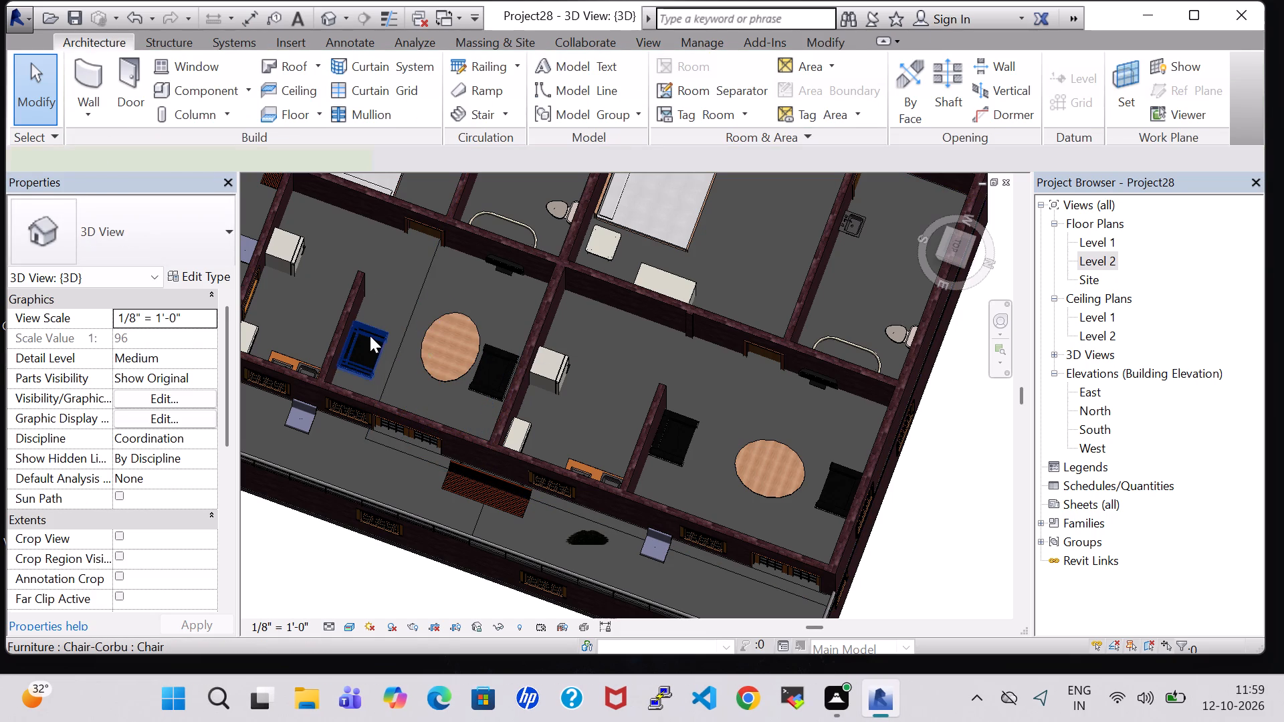
pyautogui.press('Up')
pyautogui.press('Up')
pyautogui.press('Up')
pyautogui.press('Up')
pyautogui.press('Up')
pyautogui.press('Up')
pyautogui.scroll(4, 370, 336)
pyautogui.press('Up')
pyautogui.press('Up')
pyautogui.press('Up')
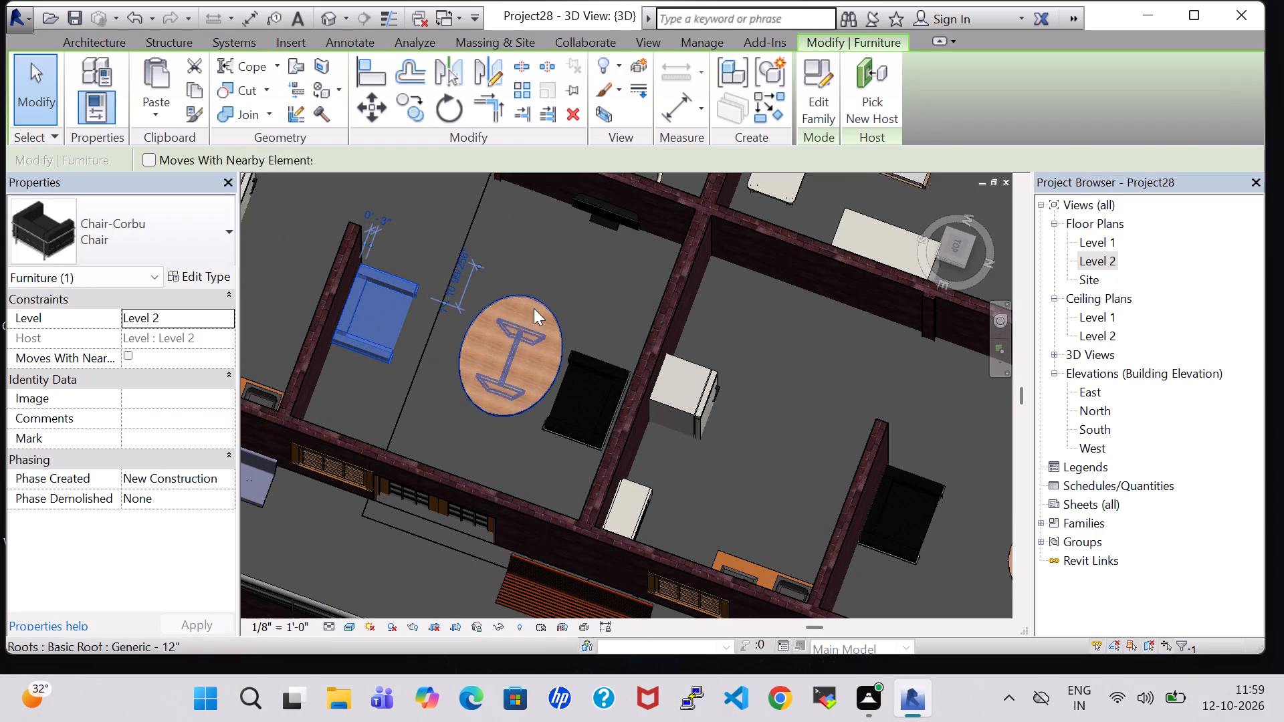
pyautogui.click(576, 277)
# Nudge the front unit's Corbu chair beside the dividing wall further toward the TV wall, alongside the elliptical table.
pyautogui.click(613, 356)
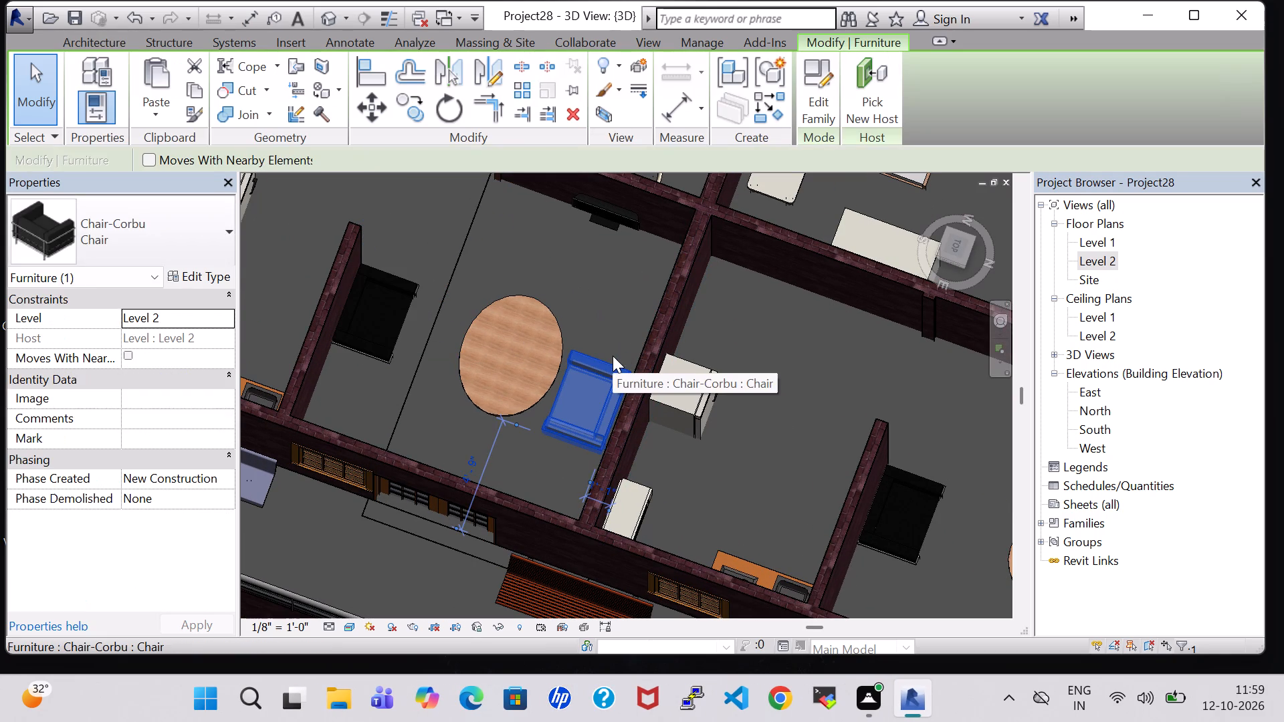
pyautogui.press('Up')
pyautogui.press('Up')
pyautogui.press('Up')
pyautogui.press('Up')
pyautogui.press('Up')
pyautogui.press('Up')
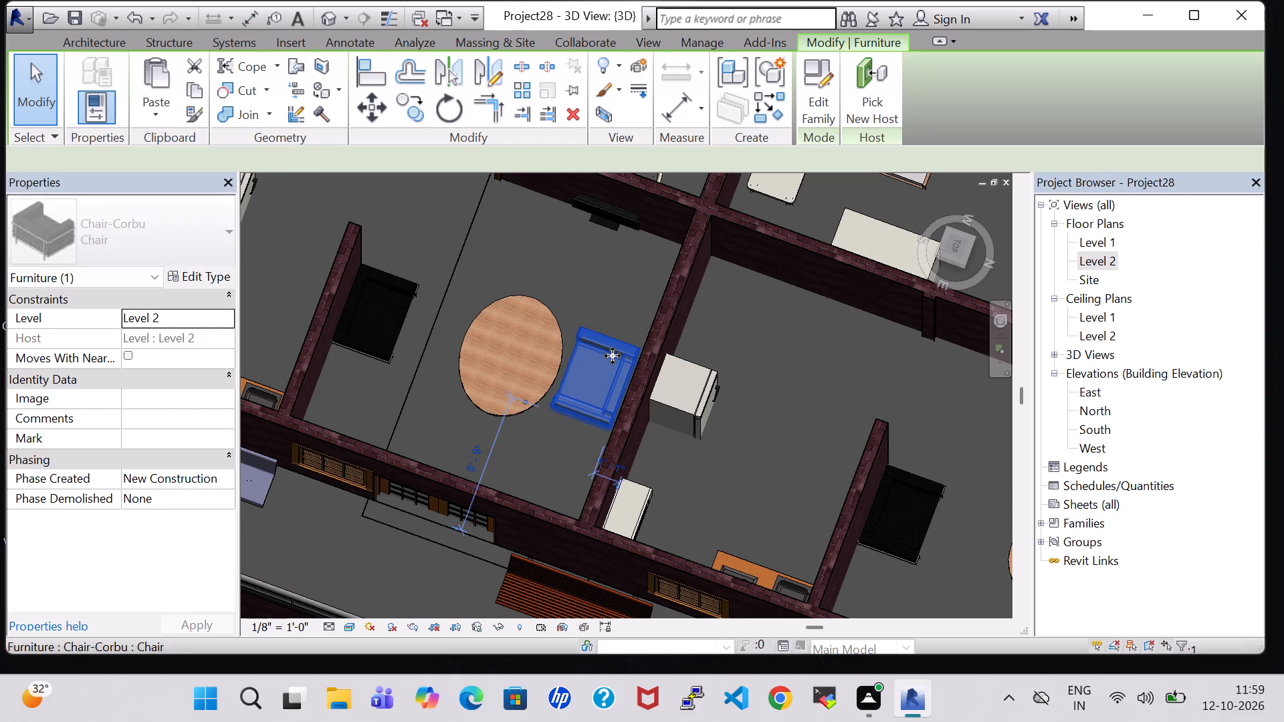
pyautogui.press('Up')
pyautogui.click(613, 328)
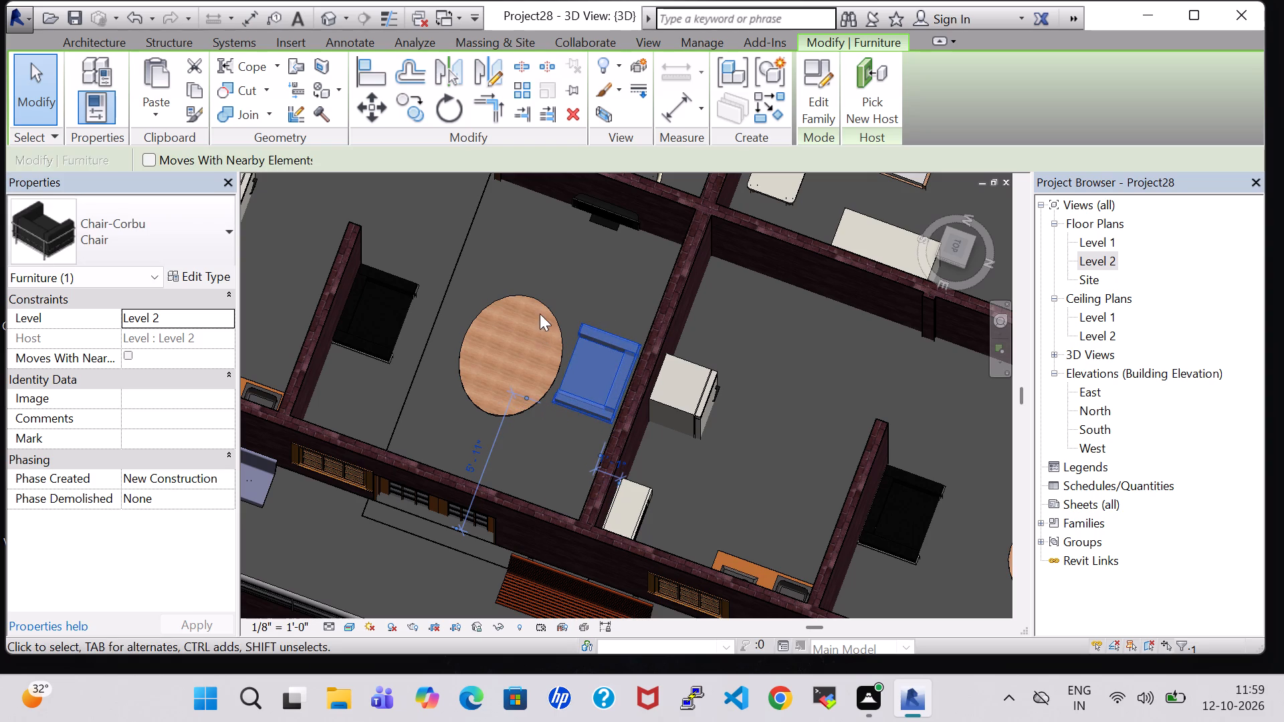
# Nudge the front unit's elliptical table slightly toward the kitchen partition, away from the chair by the dividing wall.
pyautogui.click(545, 306)
pyautogui.press('Left')
pyautogui.press('Left')
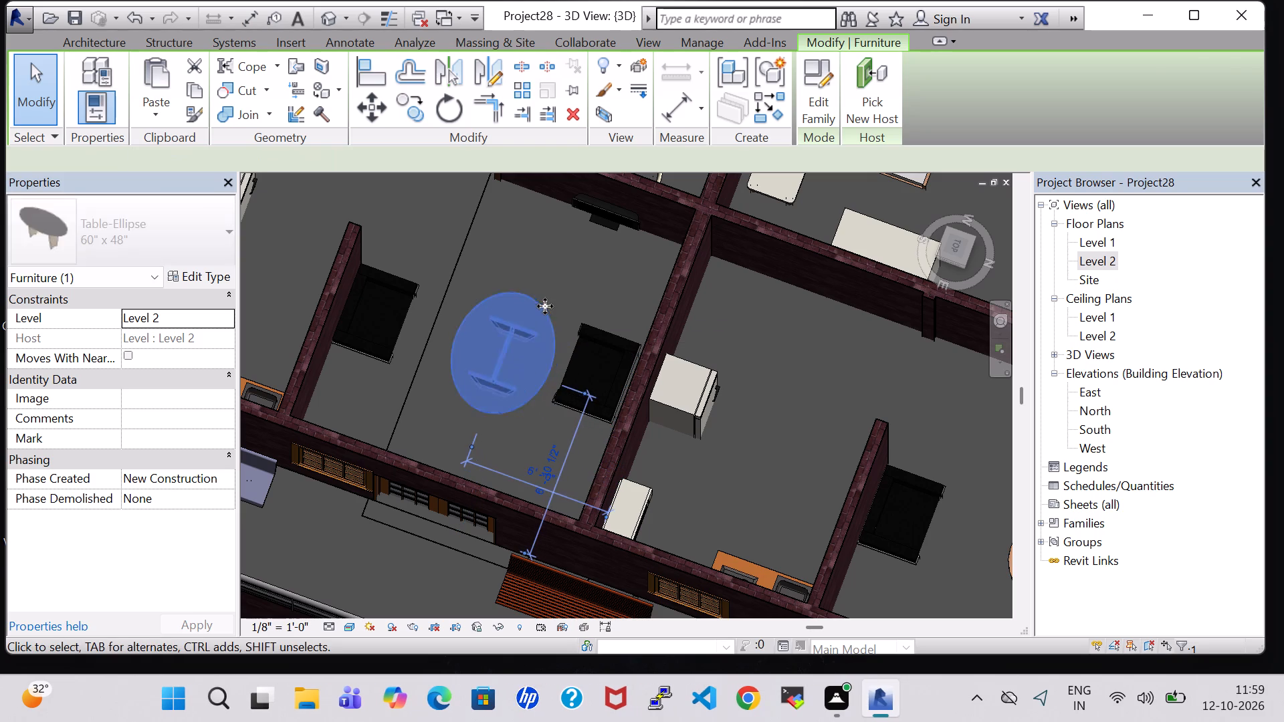
pyautogui.click(593, 288)
# Examine the front unit's Level 2 kitchen, living-room furniture and bedroom in 3D from several angles.
pyautogui.scroll(-2, 593, 281)
pyautogui.scroll(1, 593, 281)
pyautogui.moveTo(593, 281); pyautogui.dragTo(593, 306, button='middle')
pyautogui.scroll(-3, 593, 304)
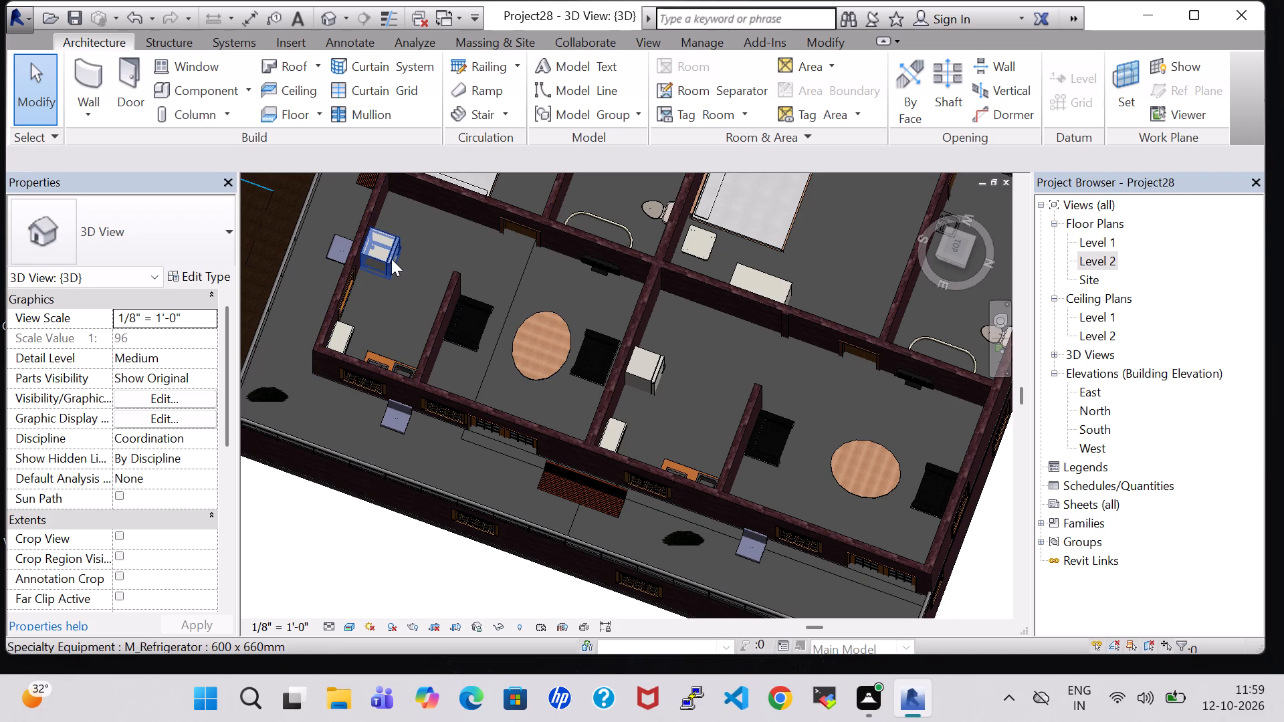
pyautogui.keyDown('shift'); pyautogui.moveTo(485, 260); pyautogui.dragTo(484, 312, button='middle'); pyautogui.keyUp('shift')
pyautogui.scroll(1, 507, 457)
pyautogui.keyDown('shift'); pyautogui.moveTo(508, 363); pyautogui.dragTo(532, 236, button='middle'); pyautogui.keyUp('shift')
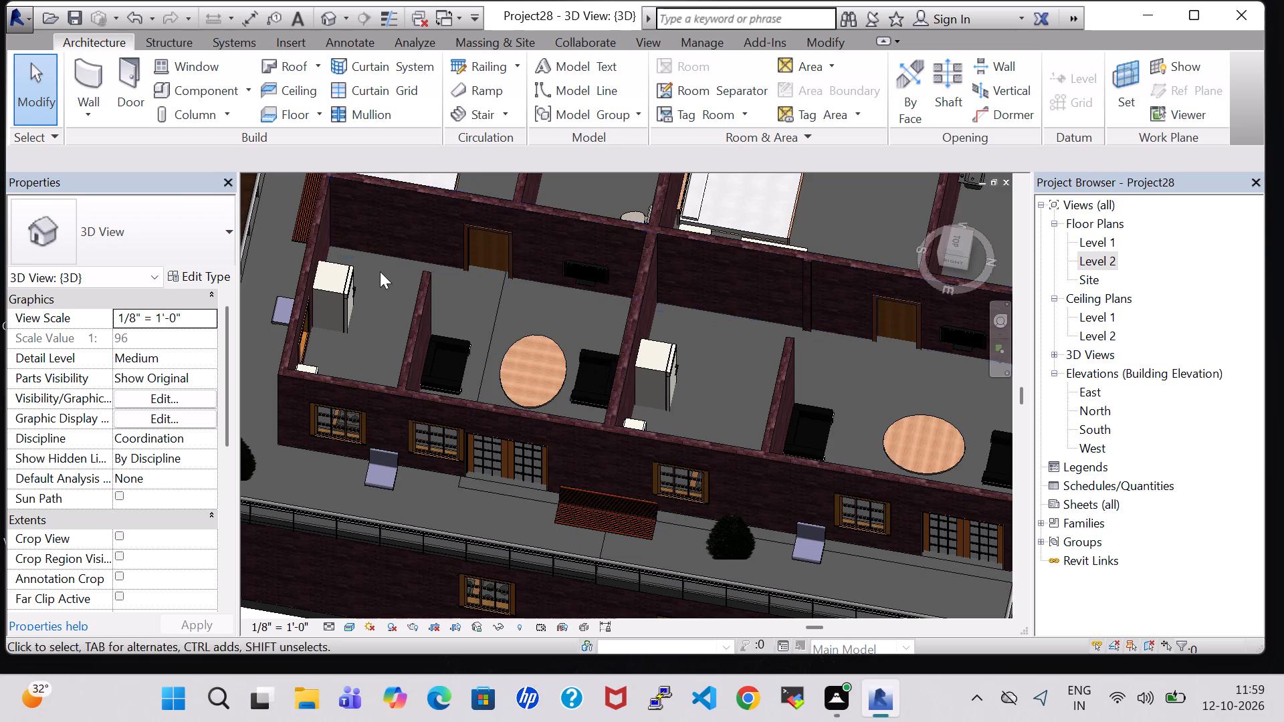
pyautogui.moveTo(477, 271); pyautogui.dragTo(464, 487, button='middle')
pyautogui.scroll(1, 464, 487)
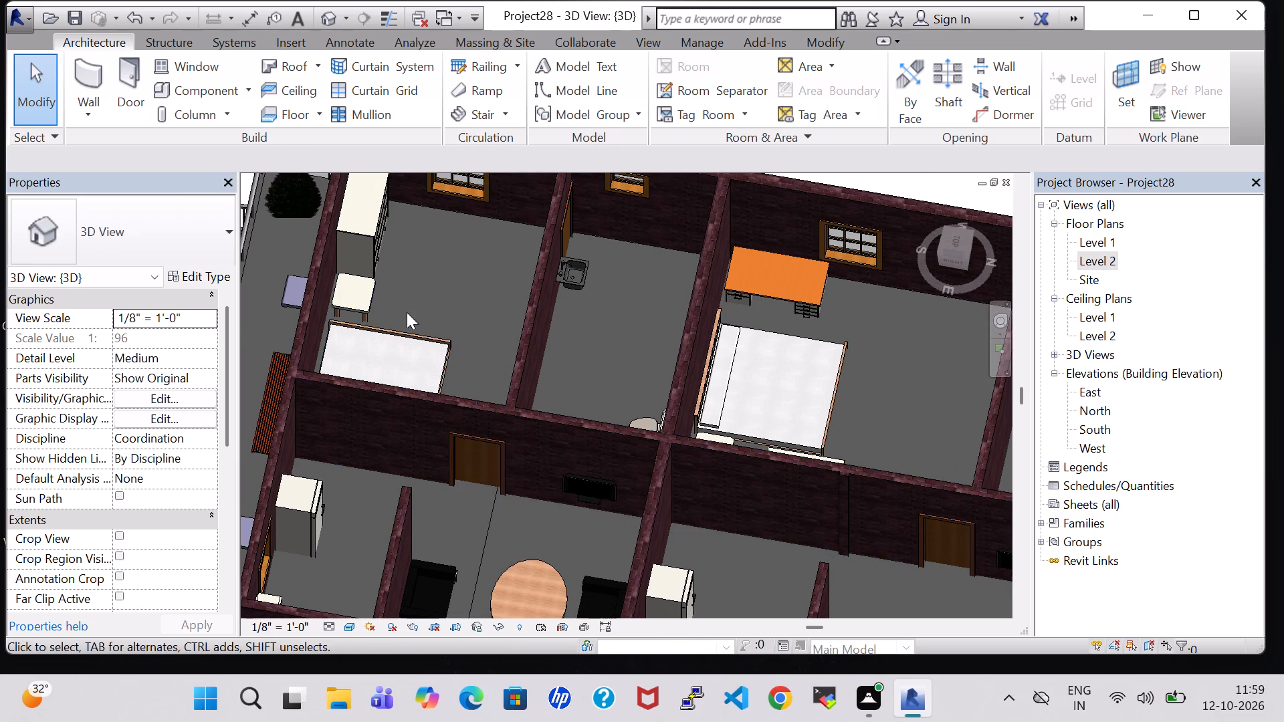
pyautogui.keyDown('shift'); pyautogui.moveTo(407, 312); pyautogui.dragTo(372, 283, button='middle'); pyautogui.keyUp('shift')
pyautogui.keyDown('shift'); pyautogui.moveTo(536, 245); pyautogui.dragTo(506, 244, button='middle'); pyautogui.keyUp('shift')
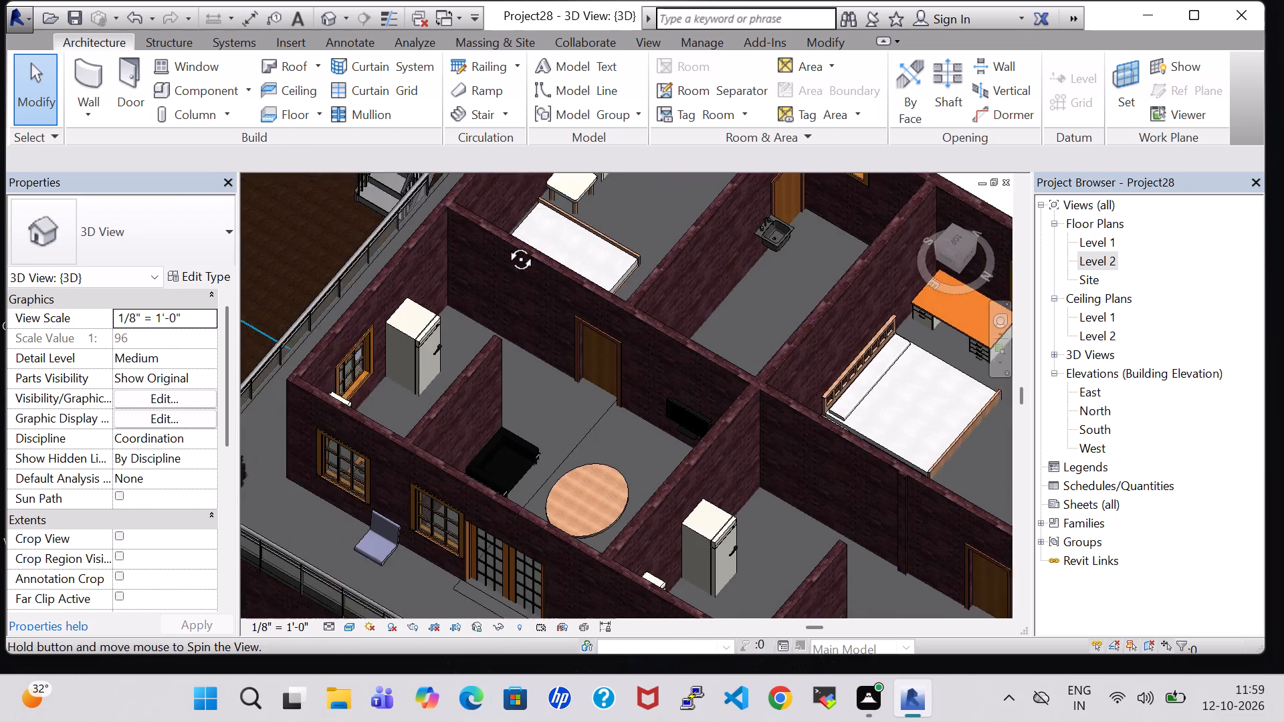
pyautogui.keyDown('shift'); pyautogui.moveTo(506, 244); pyautogui.dragTo(504, 241, button='middle'); pyautogui.keyUp('shift')
pyautogui.scroll(1, 615, 207)
pyautogui.moveTo(615, 207); pyautogui.dragTo(492, 284, button='middle')
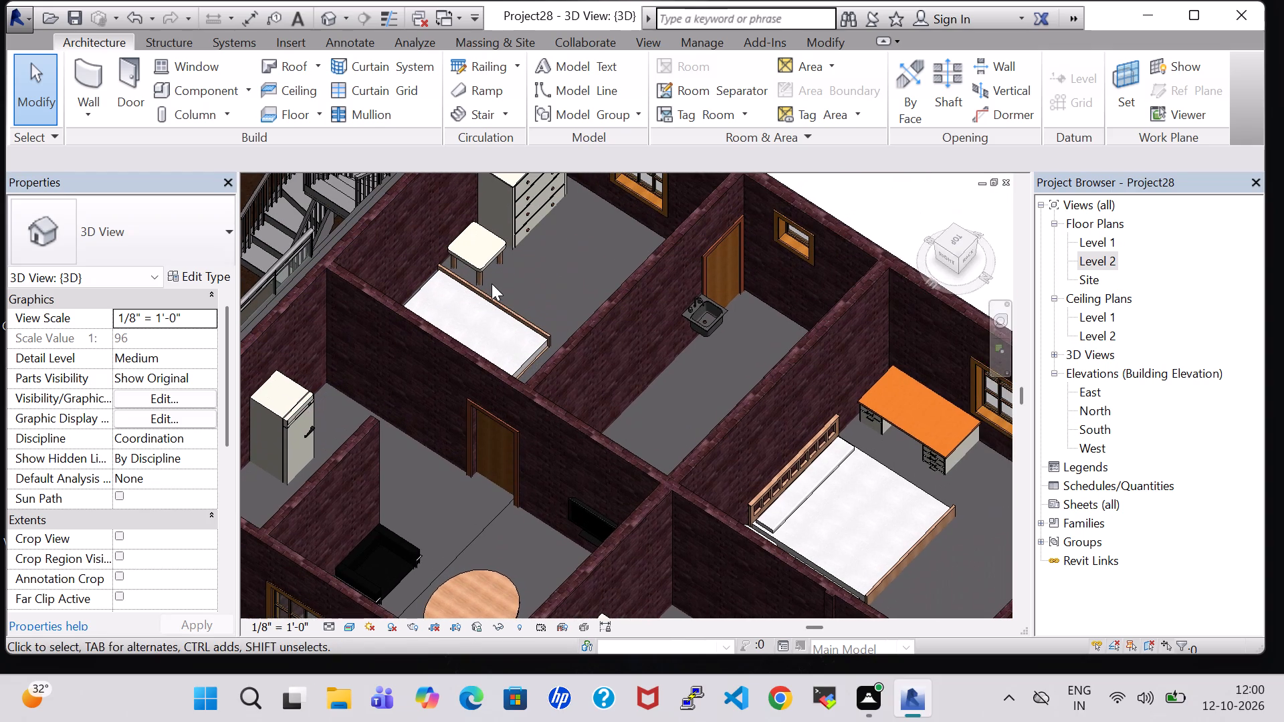
pyautogui.keyDown('shift'); pyautogui.moveTo(655, 261); pyautogui.dragTo(609, 258, button='middle'); pyautogui.keyUp('shift')
# Examine the front unit's living room, bedroom and bathroom from the opposite side, and the whole Level 2 layout from above.
pyautogui.keyDown('shift'); pyautogui.moveTo(758, 248); pyautogui.dragTo(627, 326, button='middle'); pyautogui.keyUp('shift')
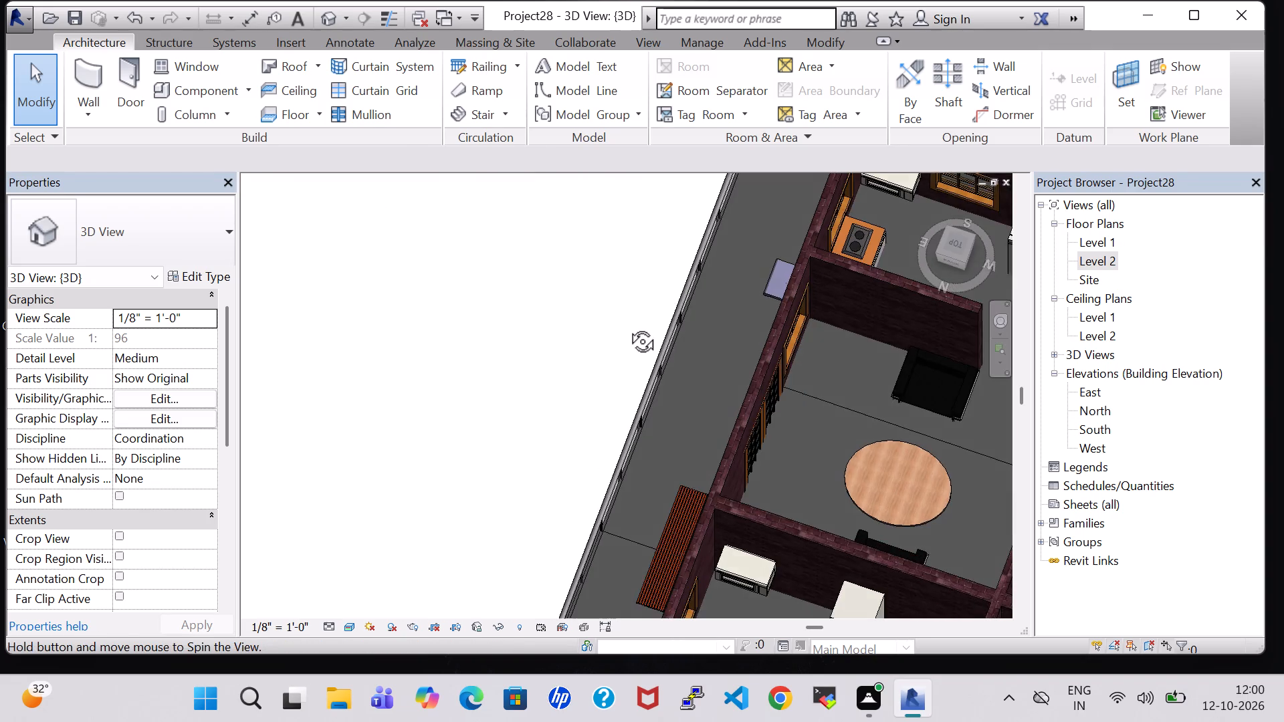
pyautogui.keyDown('shift'); pyautogui.moveTo(627, 326); pyautogui.dragTo(639, 331, button='middle'); pyautogui.keyUp('shift')
pyautogui.moveTo(811, 441); pyautogui.dragTo(393, 441, button='middle')
pyautogui.scroll(1, 393, 441)
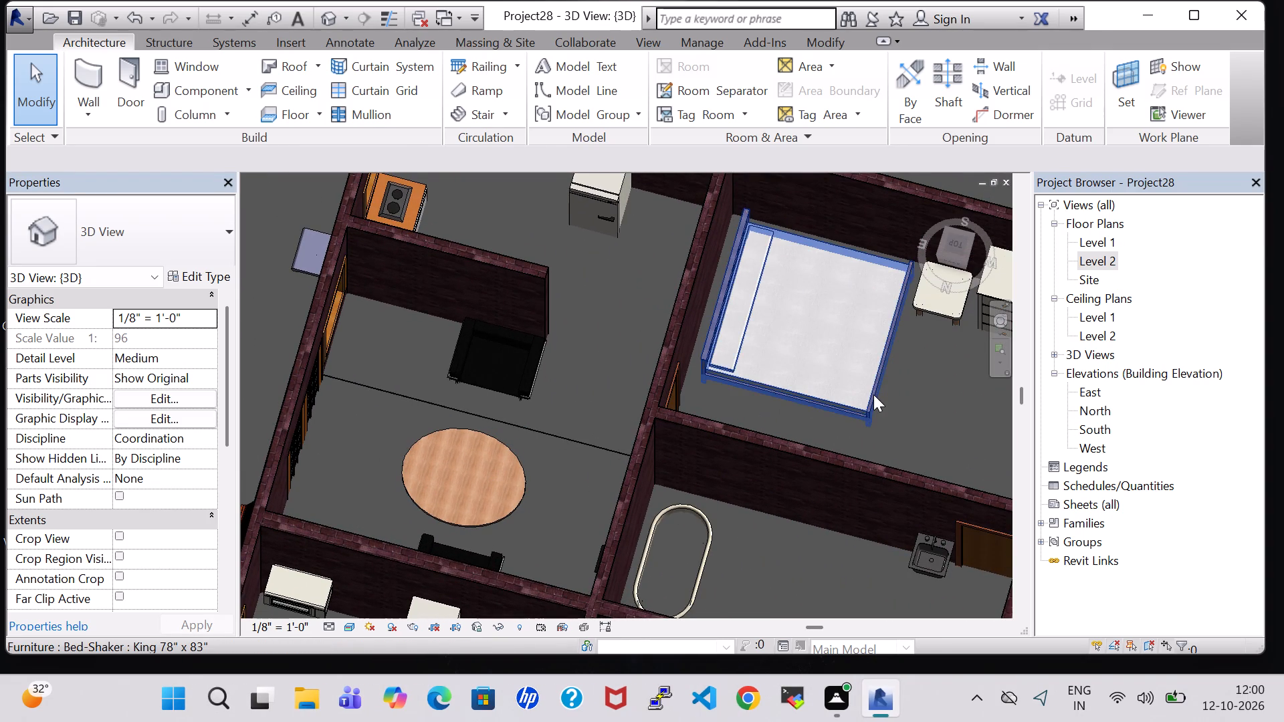
pyautogui.scroll(-2, 873, 394)
pyautogui.scroll(1, 919, 371)
pyautogui.moveTo(919, 373); pyautogui.dragTo(791, 345, button='middle')
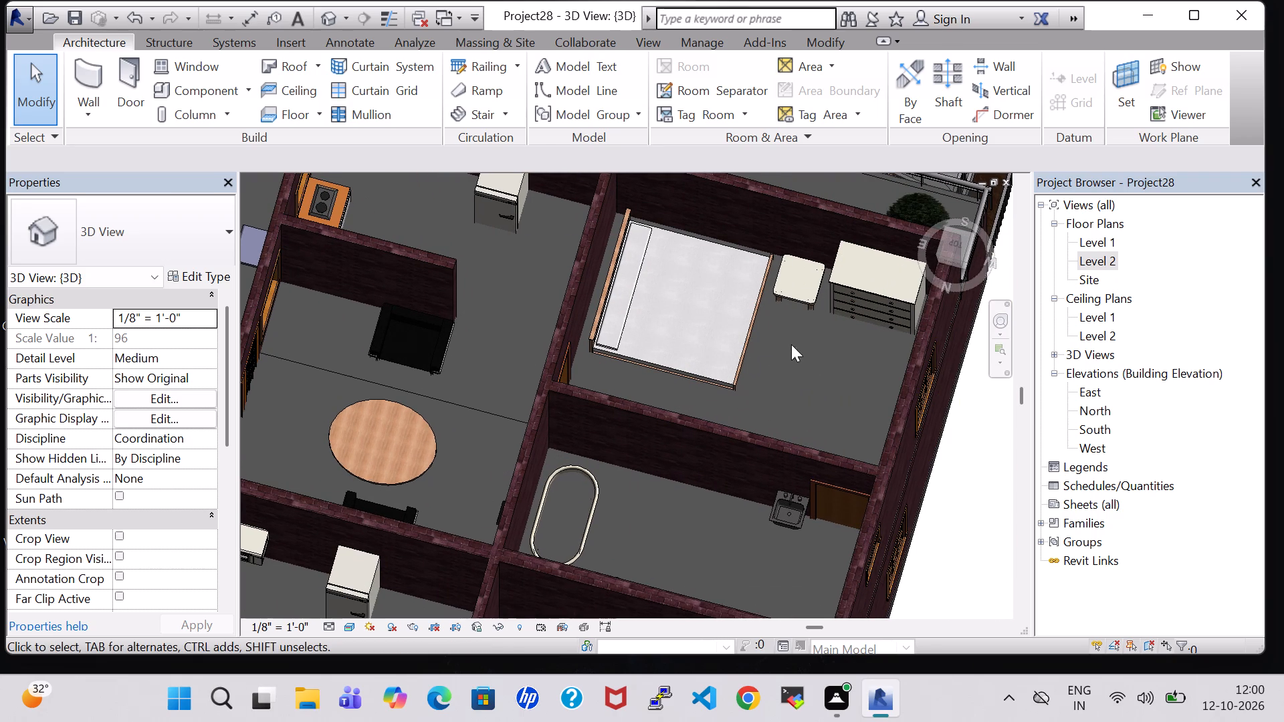
pyautogui.keyDown('shift'); pyautogui.moveTo(770, 398); pyautogui.dragTo(809, 455, button='middle'); pyautogui.keyUp('shift')
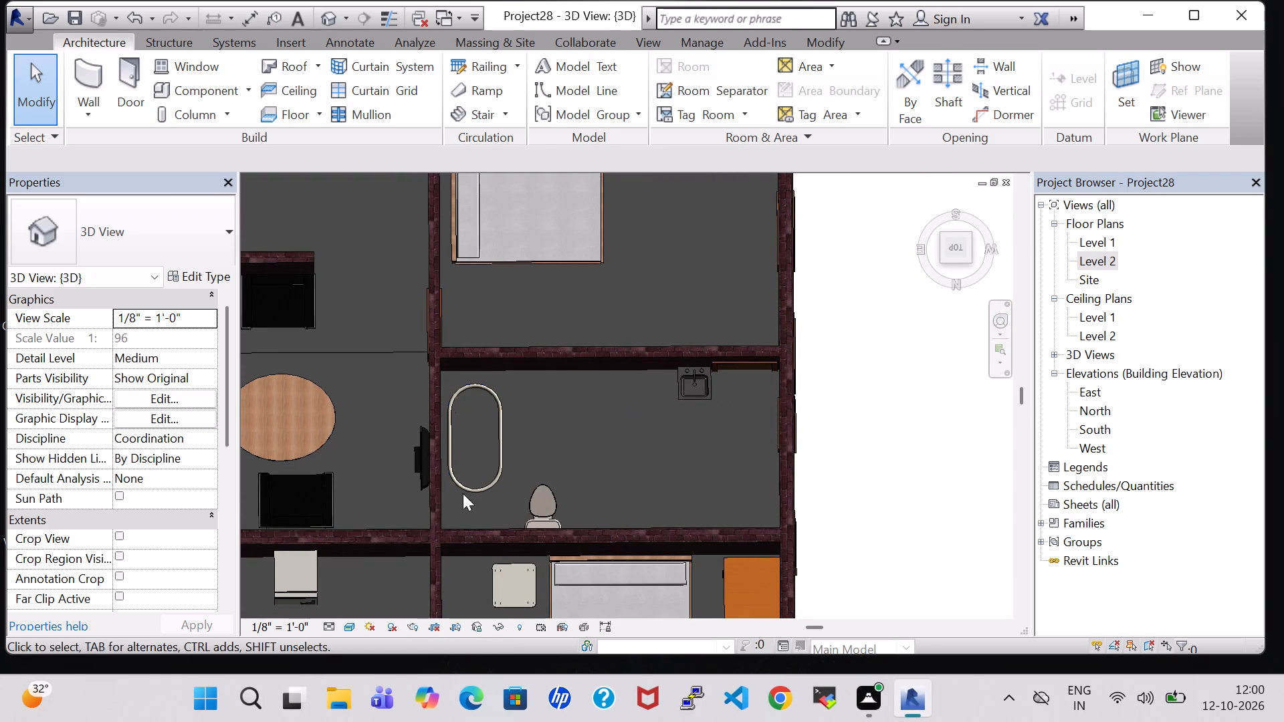
pyautogui.scroll(-7, 631, 284)
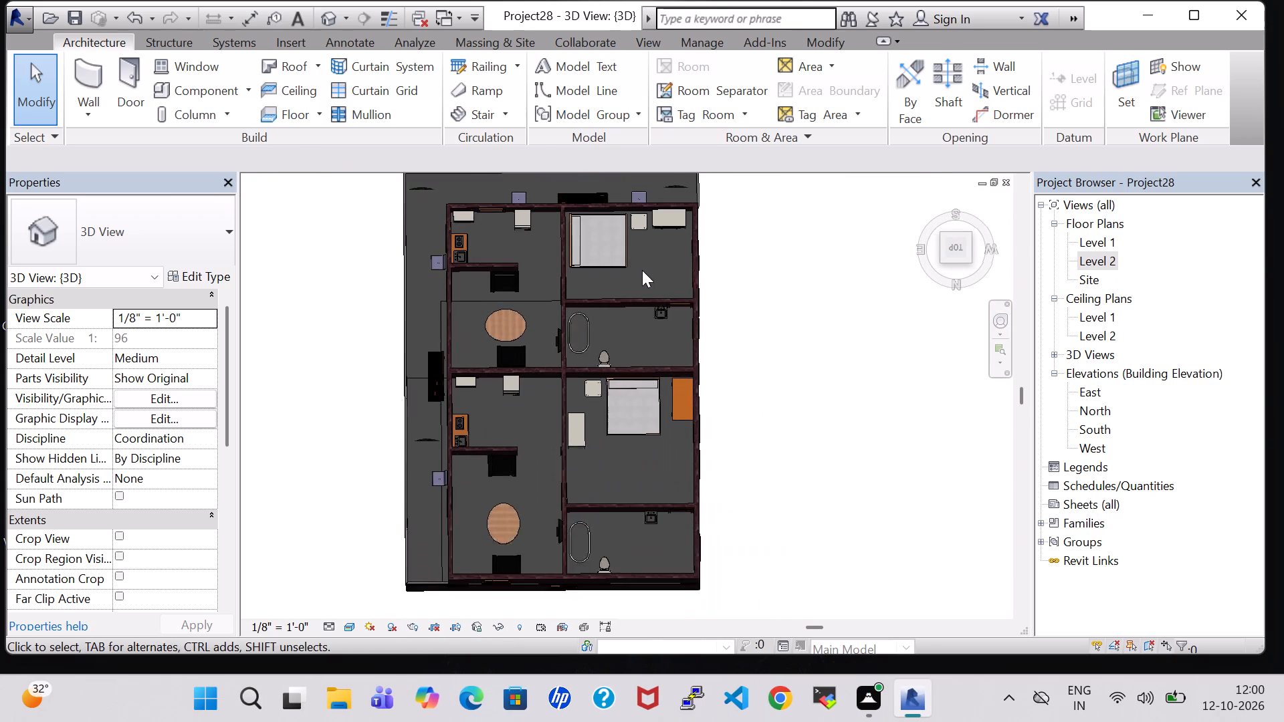
pyautogui.scroll(-1, 642, 270)
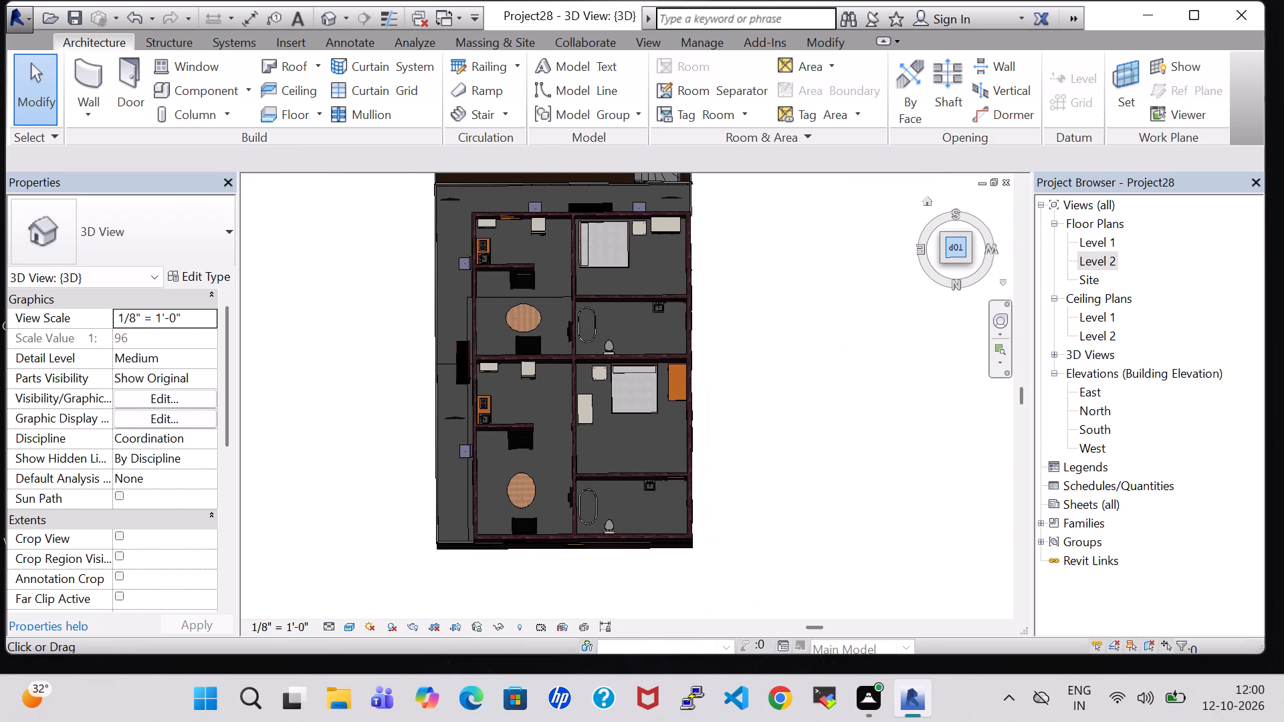
# Examine the whole house in 3D from above and from the front, including the terrace, external stair and car.
pyautogui.click(962, 239)
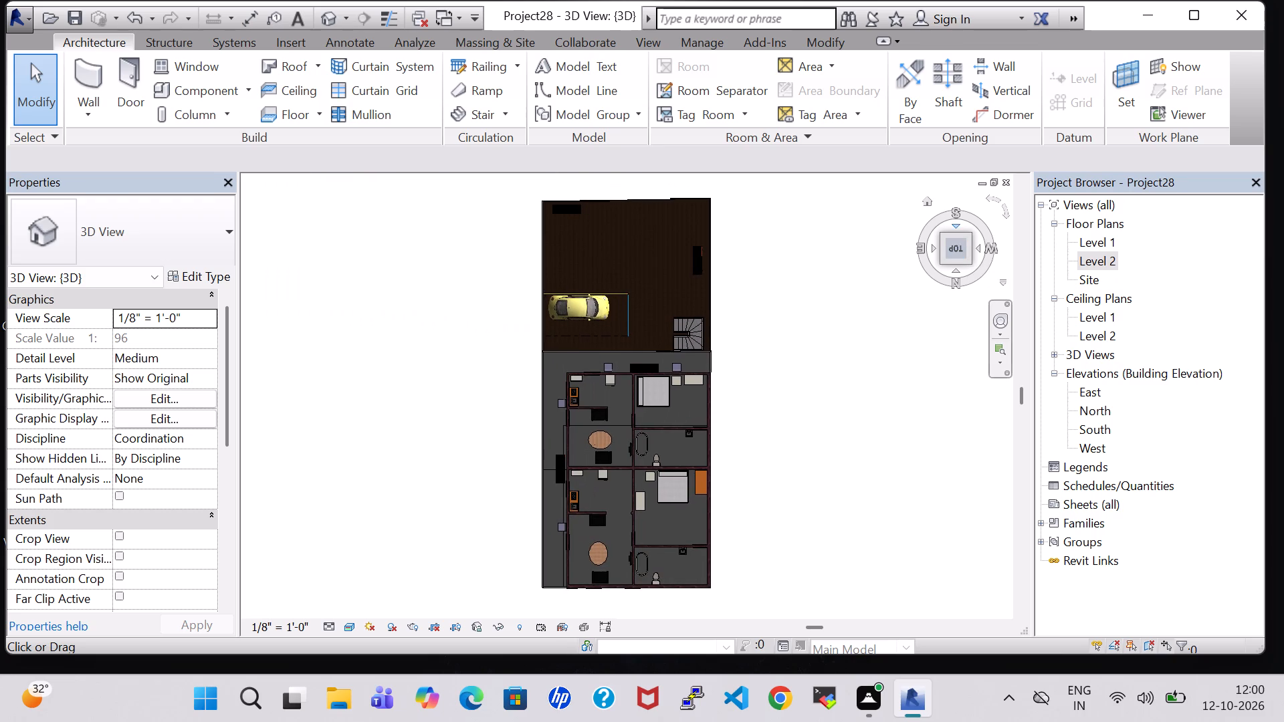
pyautogui.click(960, 223)
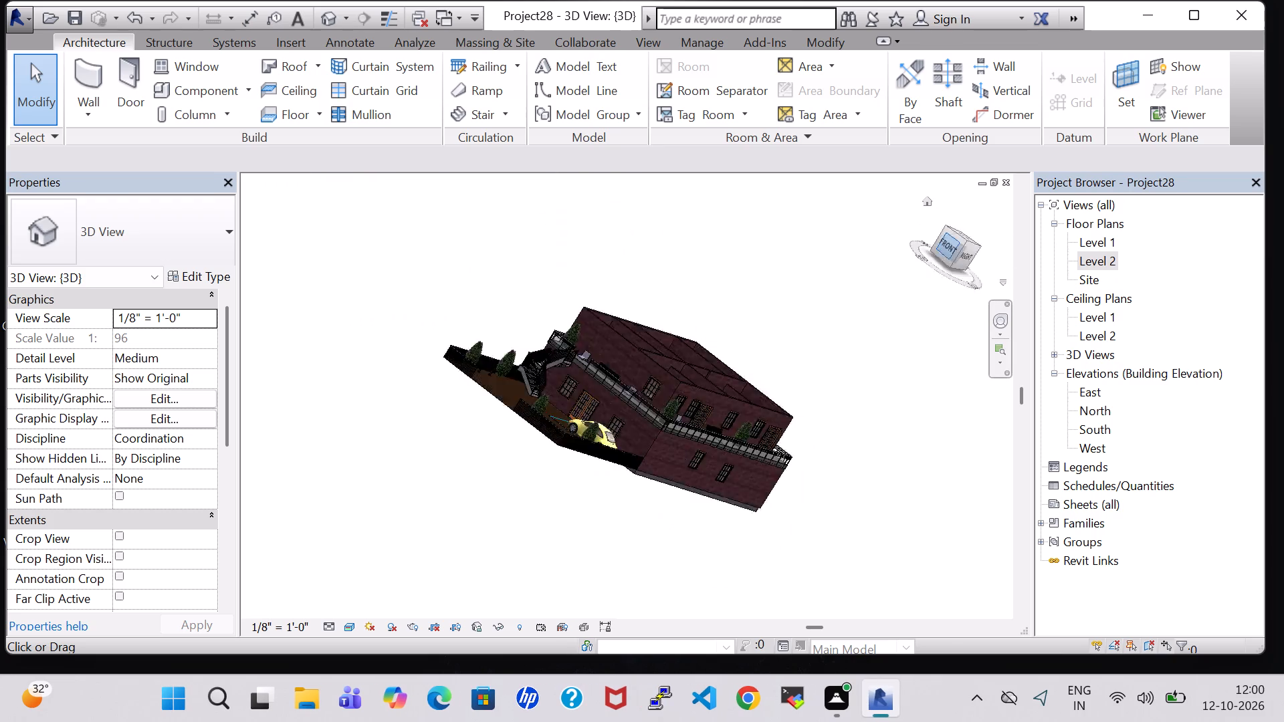
pyautogui.keyDown('shift'); pyautogui.moveTo(685, 252); pyautogui.dragTo(698, 309, button='middle'); pyautogui.keyUp('shift')
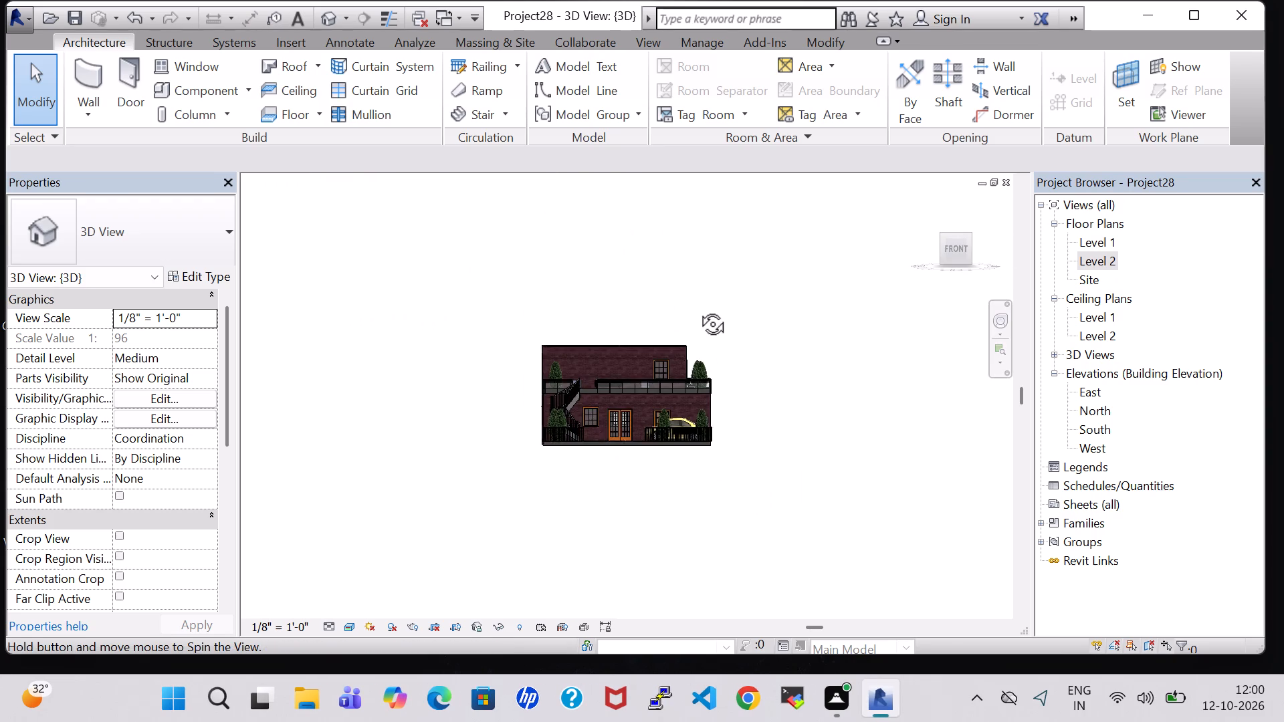
pyautogui.keyDown('shift'); pyautogui.moveTo(698, 309); pyautogui.dragTo(698, 342, button='middle'); pyautogui.keyUp('shift')
pyautogui.scroll(5, 700, 340)
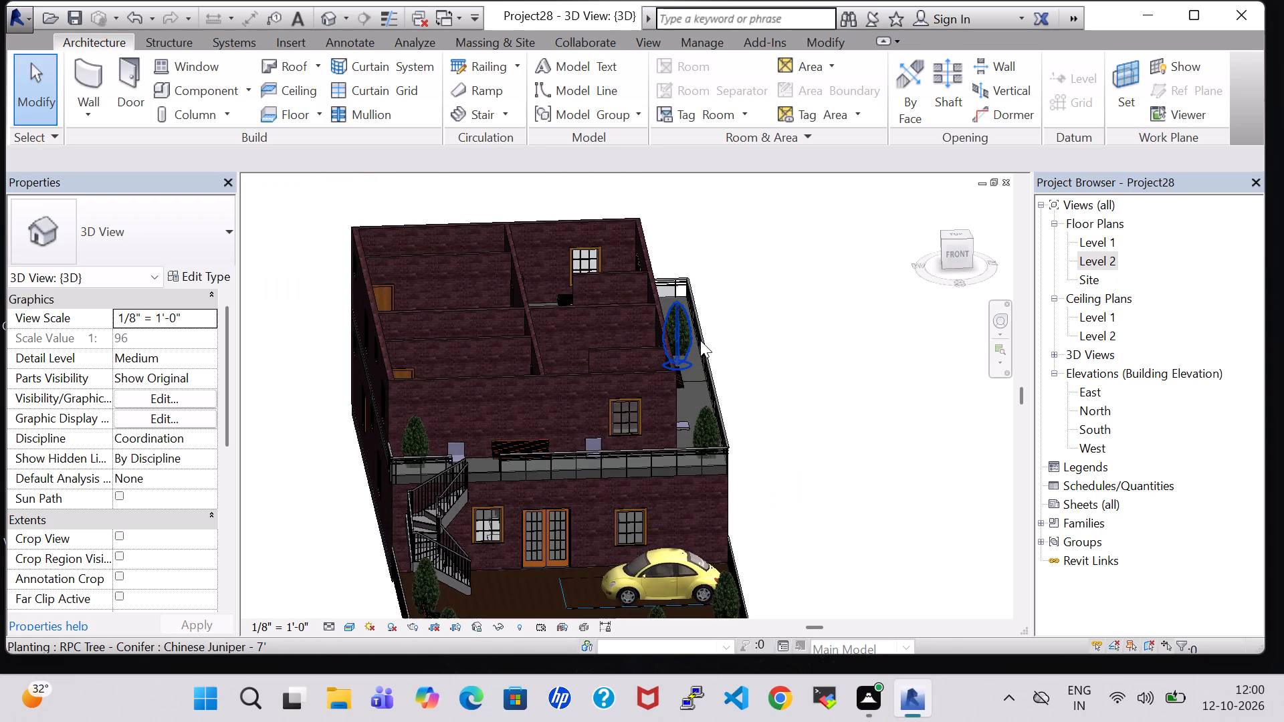
pyautogui.keyDown('shift'); pyautogui.moveTo(774, 346); pyautogui.dragTo(771, 367, button='middle'); pyautogui.keyUp('shift')
pyautogui.moveTo(771, 367); pyautogui.dragTo(784, 333, button='middle')
pyautogui.scroll(1, 784, 333)
pyautogui.scroll(-4, 786, 333)
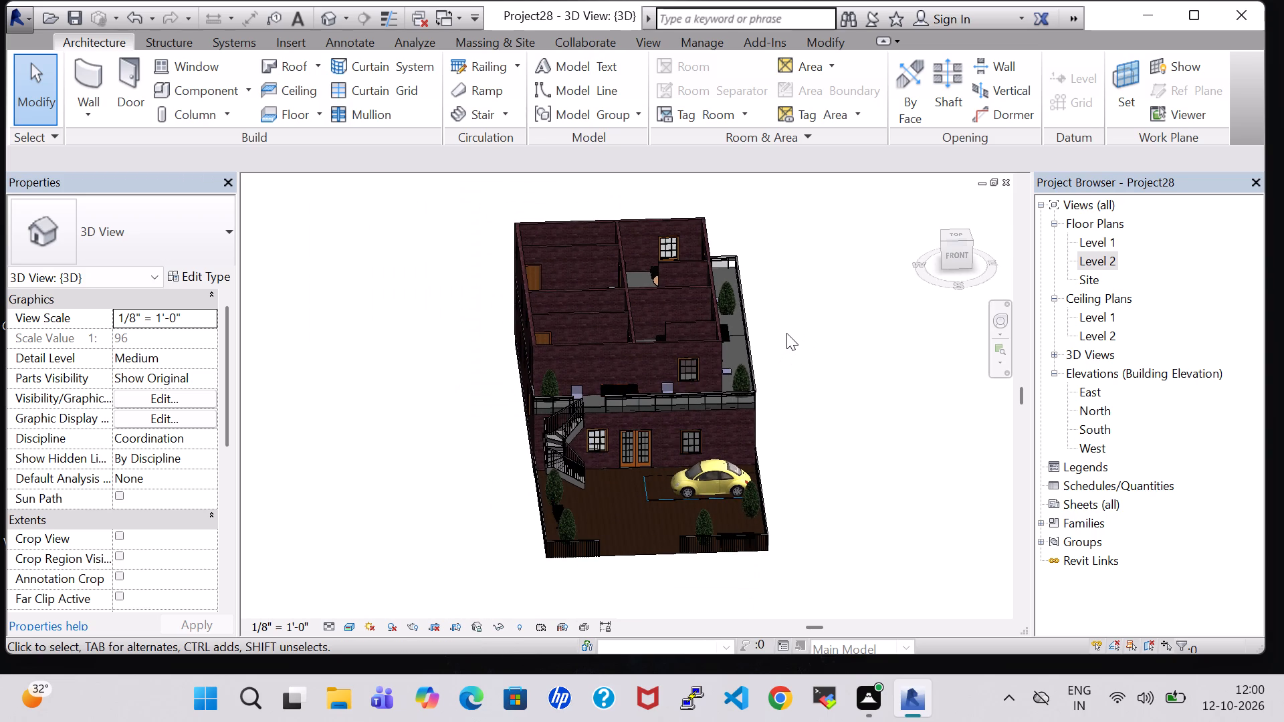
# Save the Project28 model.
pyautogui.click(81, 17)
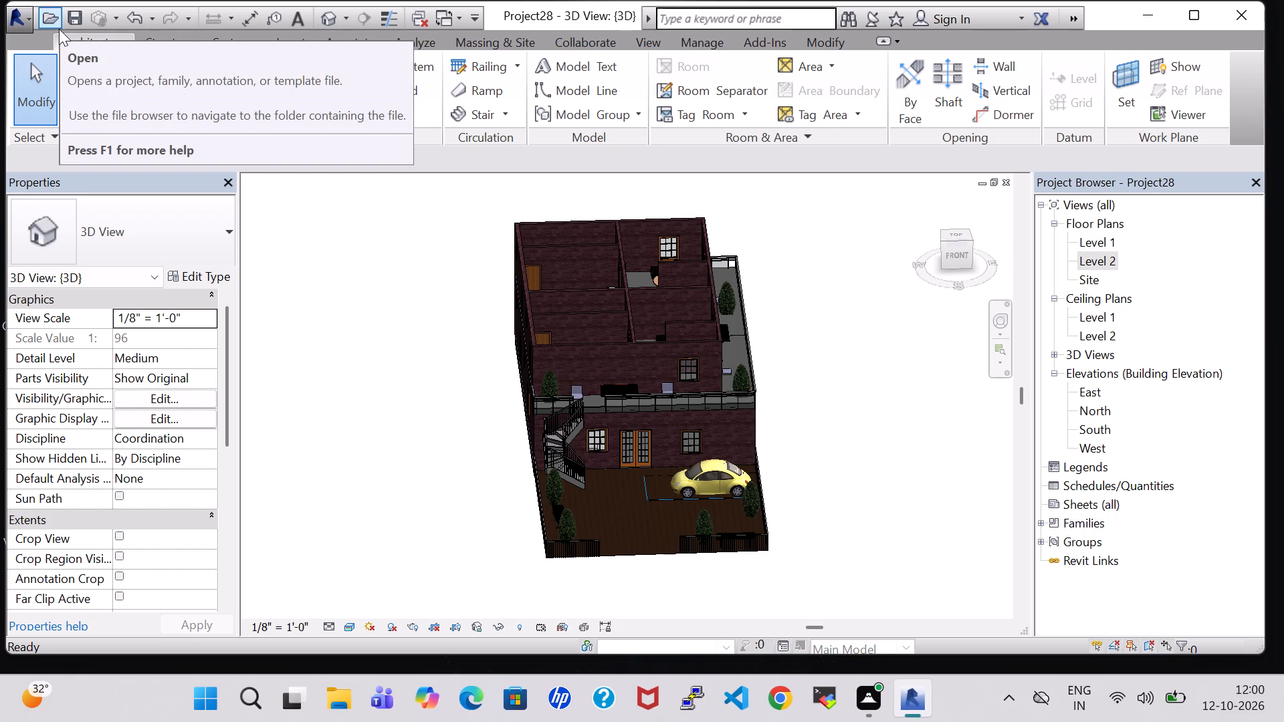
# Export the model as an IFC 2x3 file named PROJECT28 in the work folder.
pyautogui.click(22, 16)
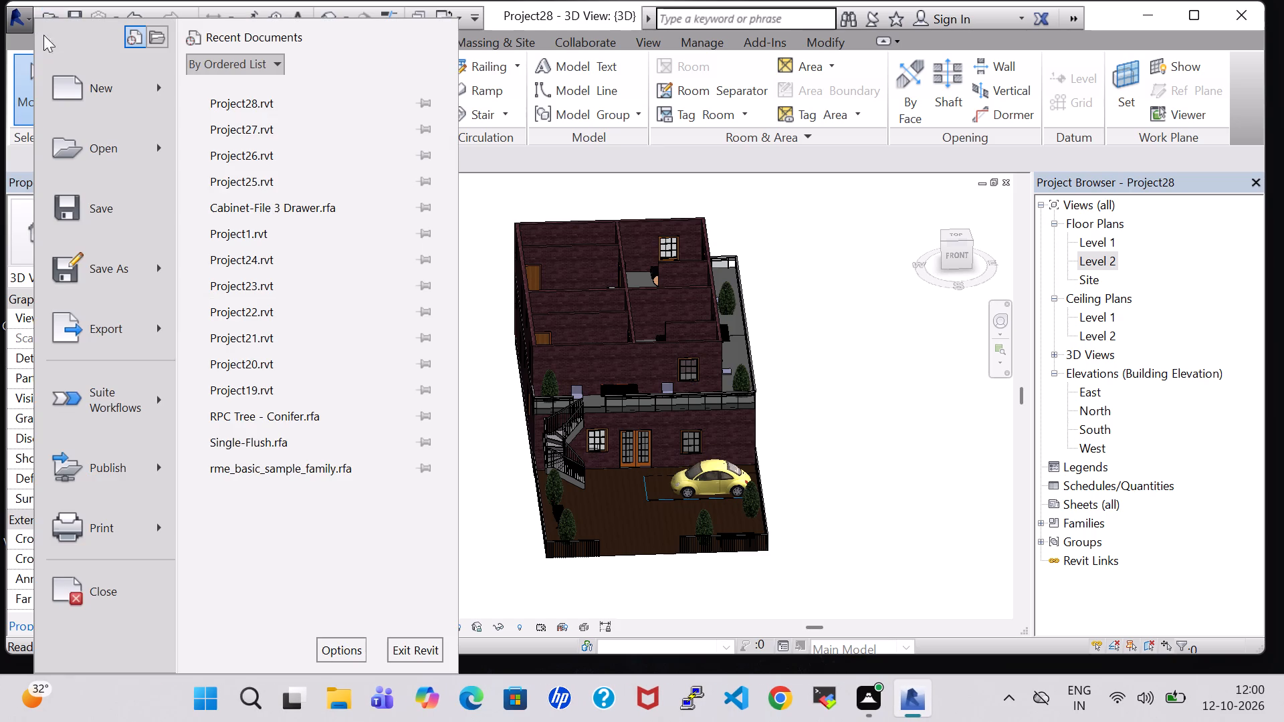
pyautogui.click(122, 337)
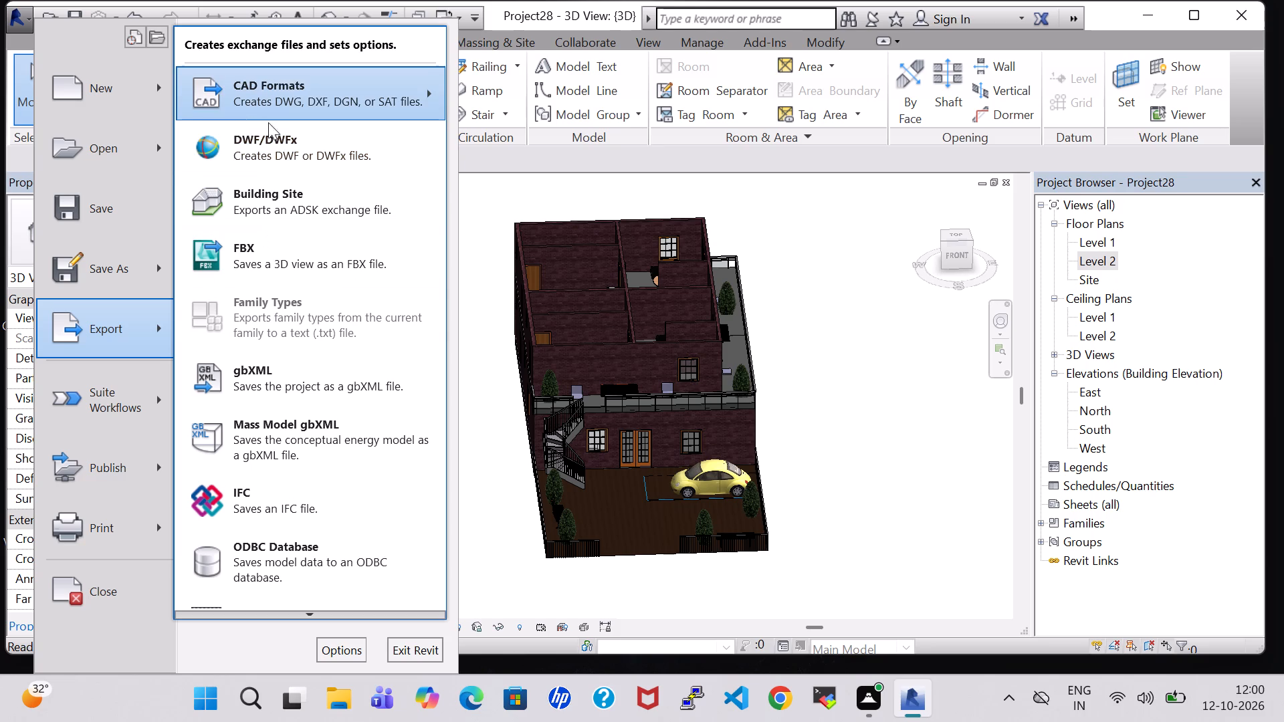
pyautogui.click(287, 487)
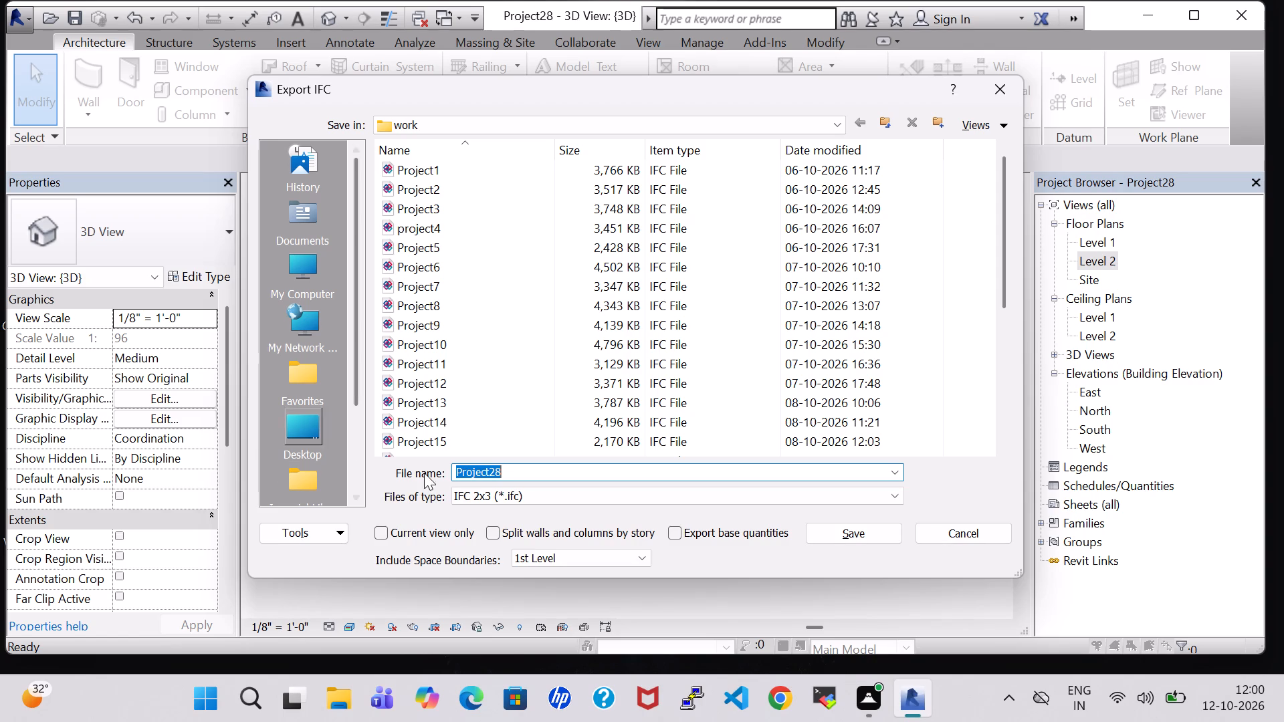
pyautogui.scroll(-3, 607, 475)
pyautogui.scroll(2, 607, 475)
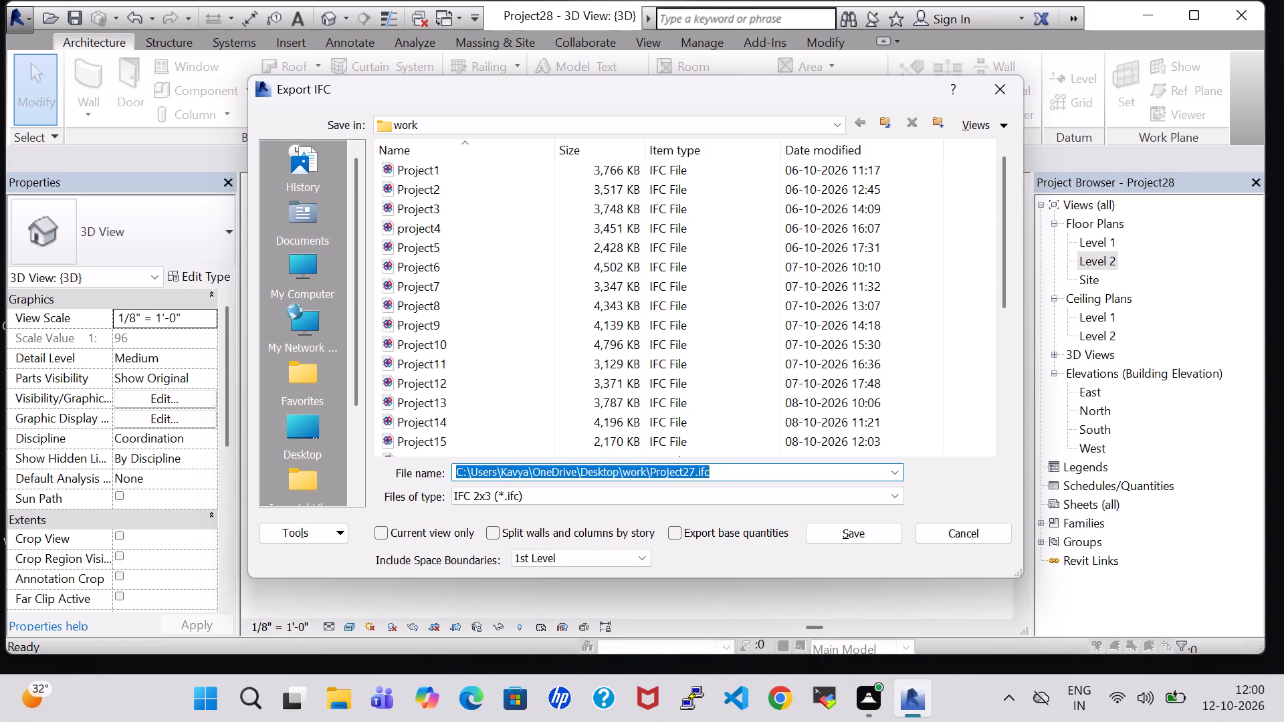
pyautogui.scroll(5, 607, 475)
pyautogui.click(760, 469)
pyautogui.press('BackSpace')
pyautogui.press('BackSpace')
pyautogui.press('BackSpace')
pyautogui.press('BackSpace')
pyautogui.press('BackSpace')
pyautogui.press('BackSpace')
pyautogui.press('BackSpace')
pyautogui.press('BackSpace')
pyautogui.press('BackSpace')
pyautogui.press('BackSpace')
pyautogui.press('BackSpace')
pyautogui.press('BackSpace')
pyautogui.press('BackSpace')
pyautogui.press('BackSpace')
pyautogui.press('BackSpace')
pyautogui.press('BackSpace')
pyautogui.press('BackSpace')
pyautogui.press('BackSpace')
pyautogui.press('BackSpace')
pyautogui.press('BackSpace')
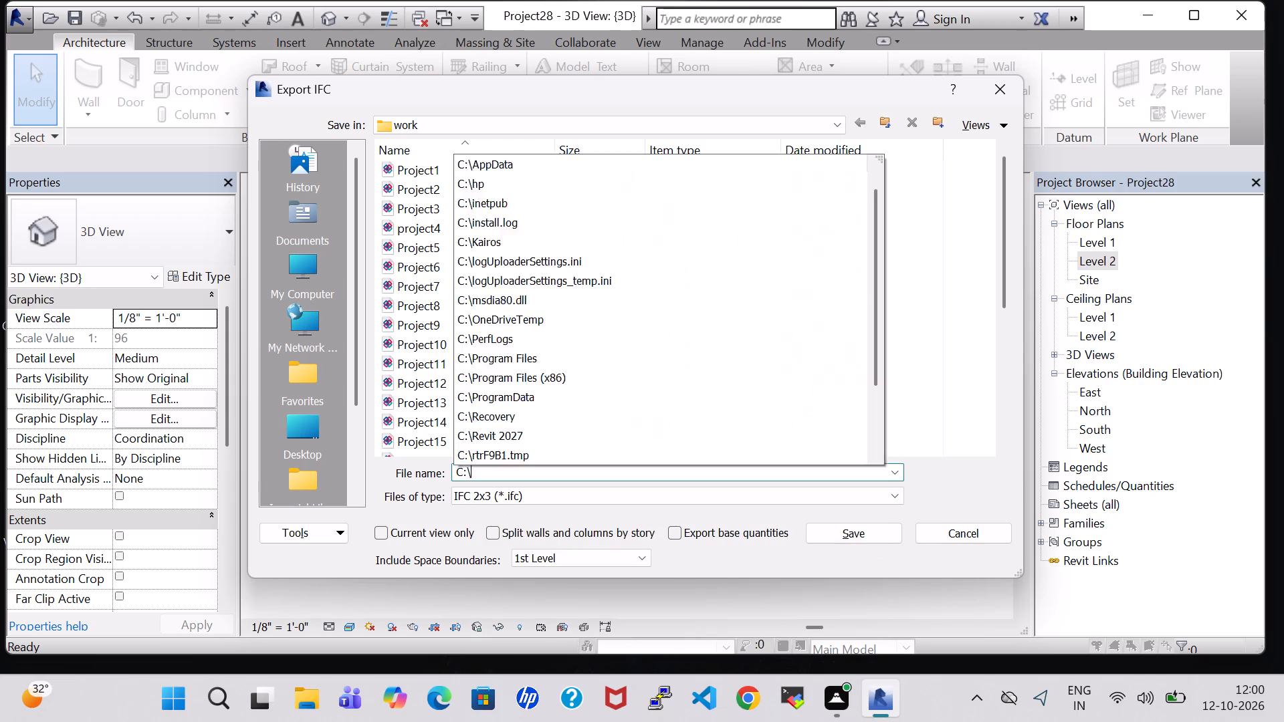
pyautogui.write('PROJECT')
pyautogui.write('28')
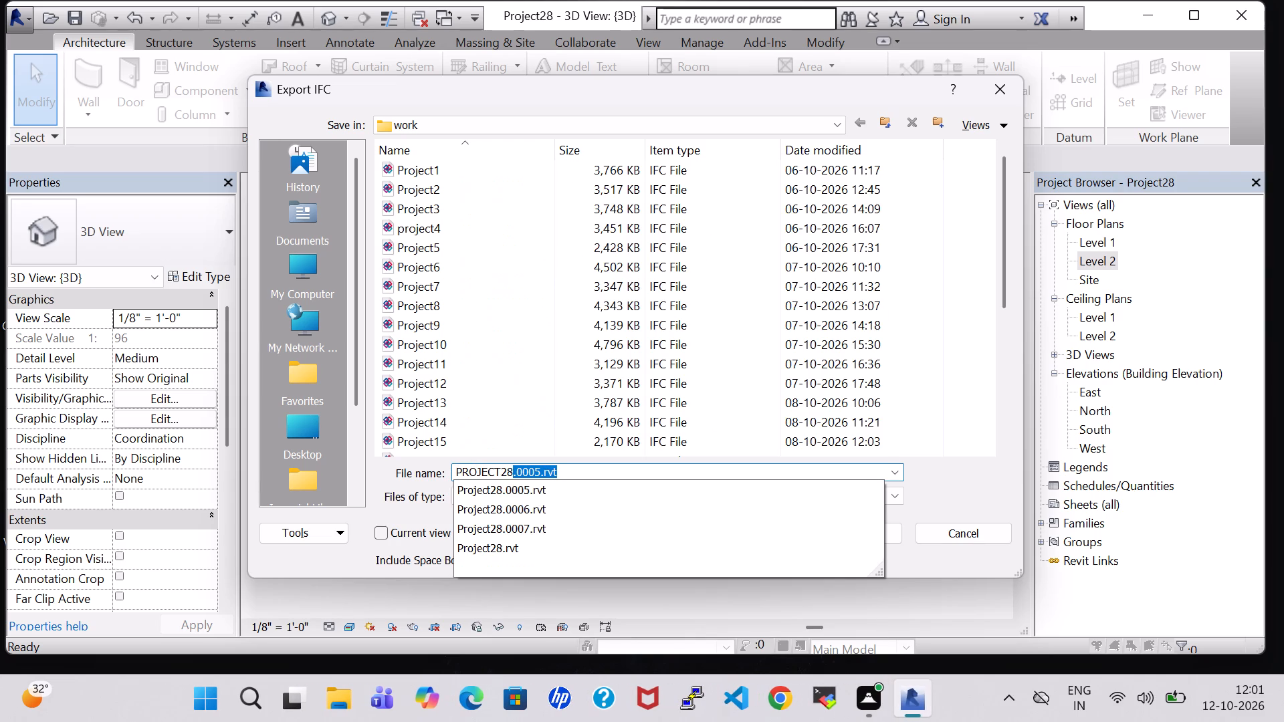
pyautogui.click(739, 477)
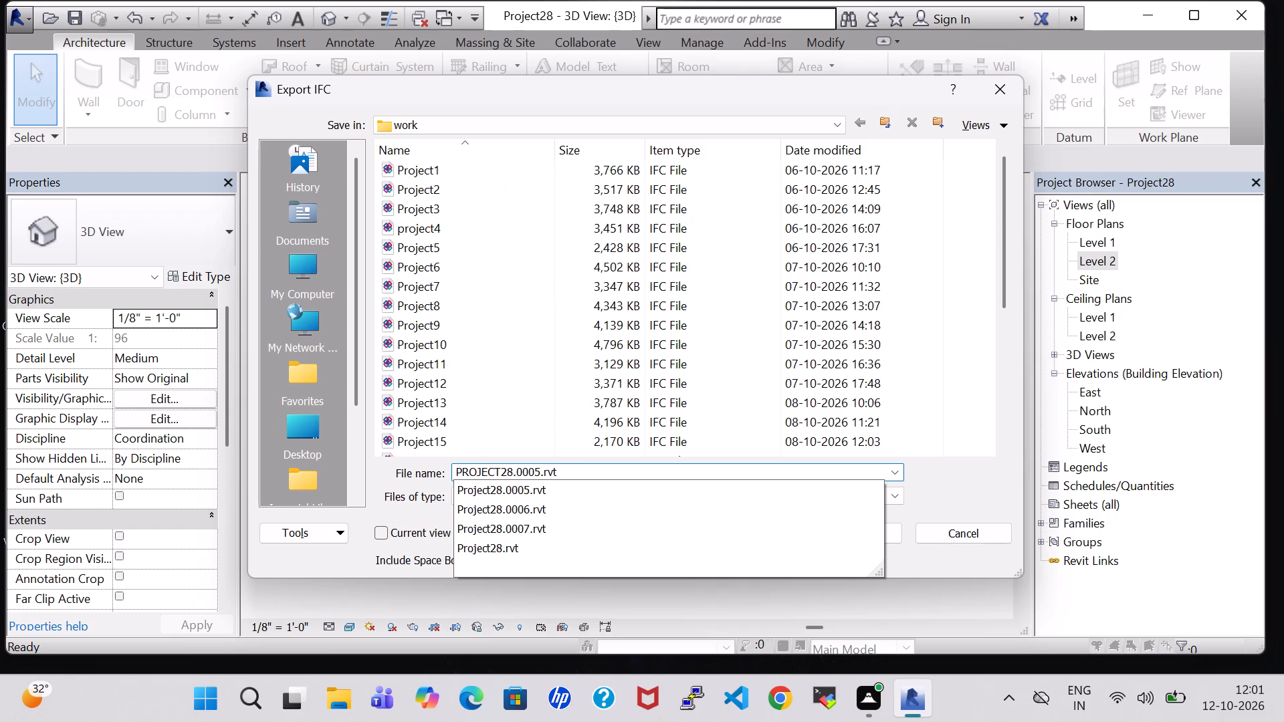
pyautogui.press('BackSpace')
pyautogui.press('BackSpace')
pyautogui.press('BackSpace')
pyautogui.press('BackSpace')
pyautogui.press('BackSpace')
pyautogui.press('BackSpace')
pyautogui.press('BackSpace')
pyautogui.press('BackSpace')
pyautogui.press('BackSpace')
pyautogui.scroll(-9, 578, 368)
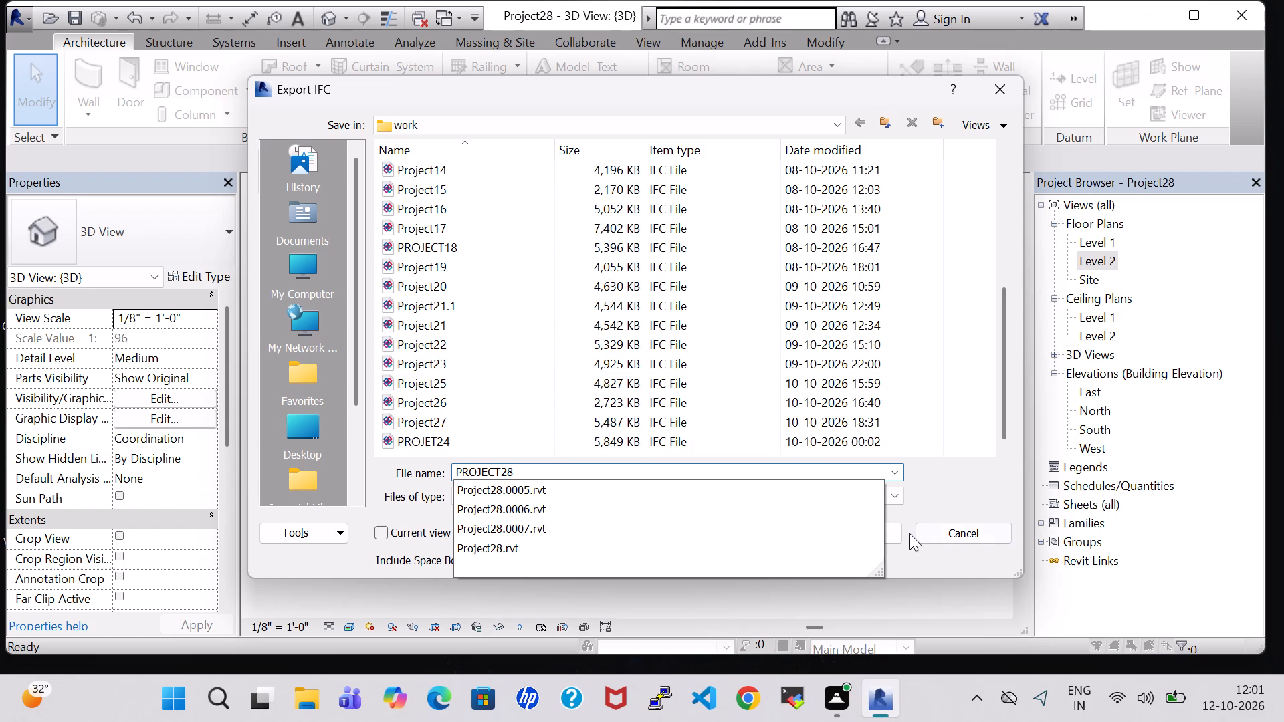
pyautogui.click(869, 602)
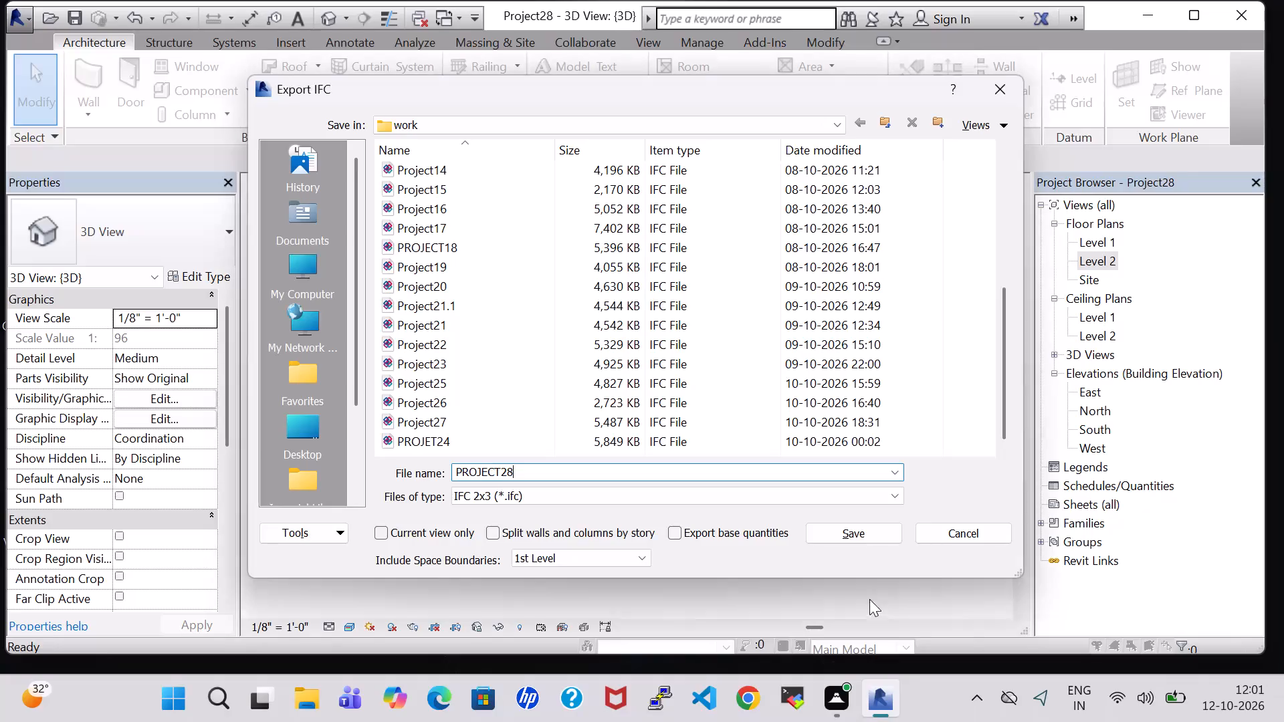
pyautogui.click(877, 531)
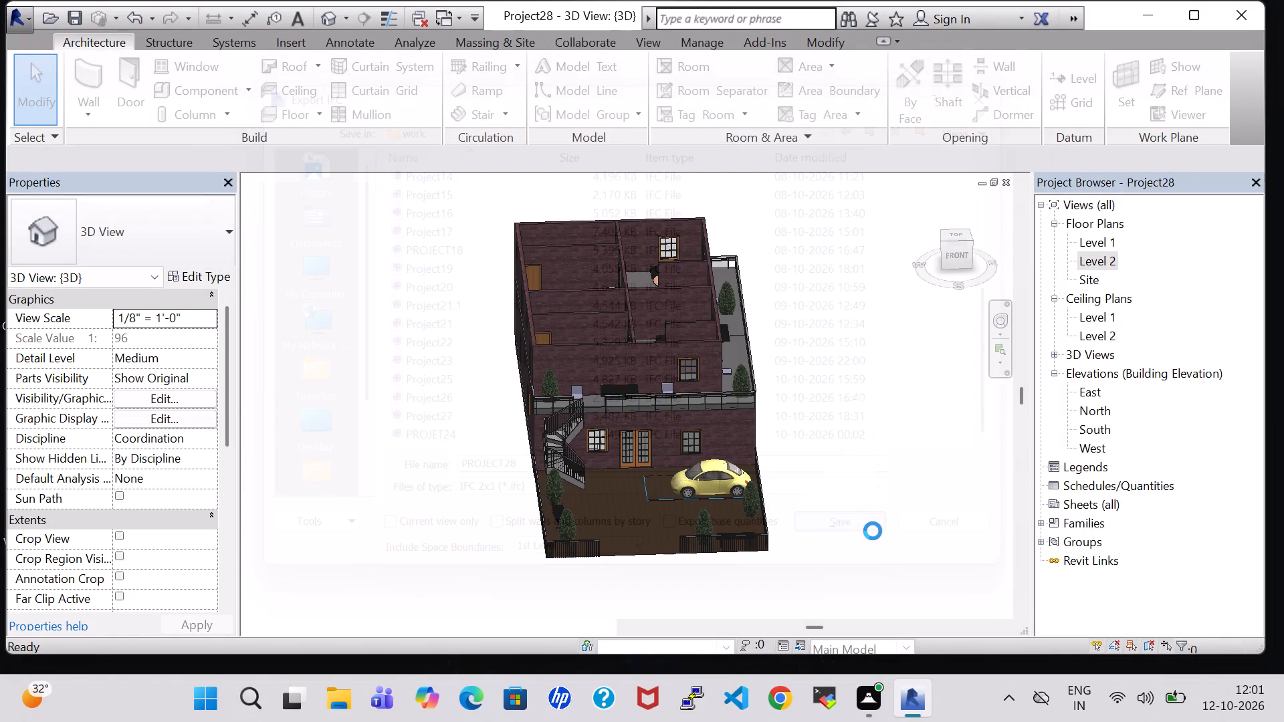